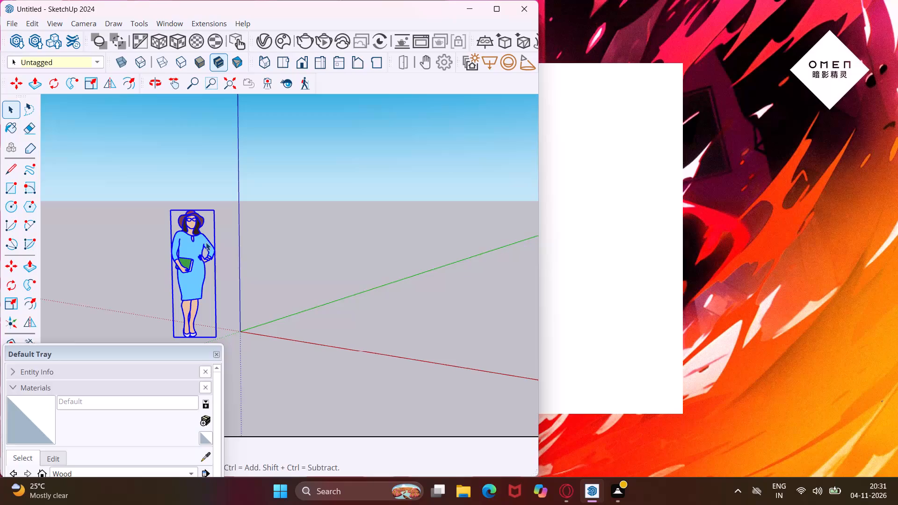
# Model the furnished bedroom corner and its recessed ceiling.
# Delete the default scale figure from the model.
pyautogui.press('Delete')
# Draw a 15' by 15' rectangle on the ground plane, between the positive red and green axes.
pyautogui.scroll(-5, 156, 234)
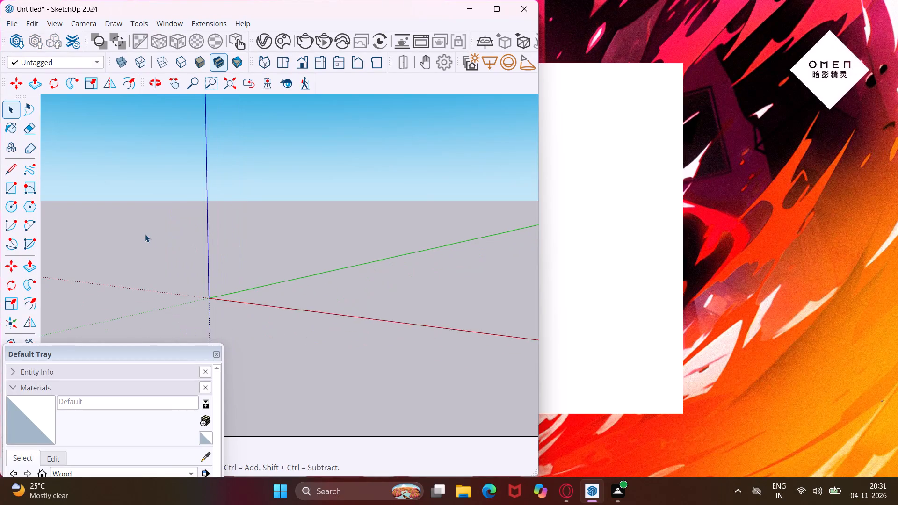
pyautogui.scroll(-2, 145, 234)
pyautogui.moveTo(215, 260); pyautogui.dragTo(203, 314, button='middle')
pyautogui.scroll(-4, 223, 213)
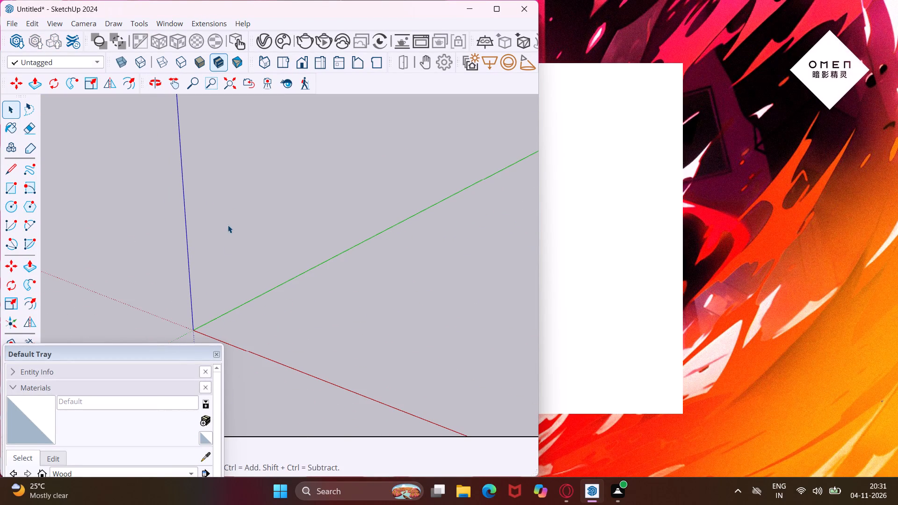
pyautogui.moveTo(228, 248); pyautogui.dragTo(233, 264, button='middle')
pyautogui.scroll(-1, 233, 264)
pyautogui.click(7, 193)
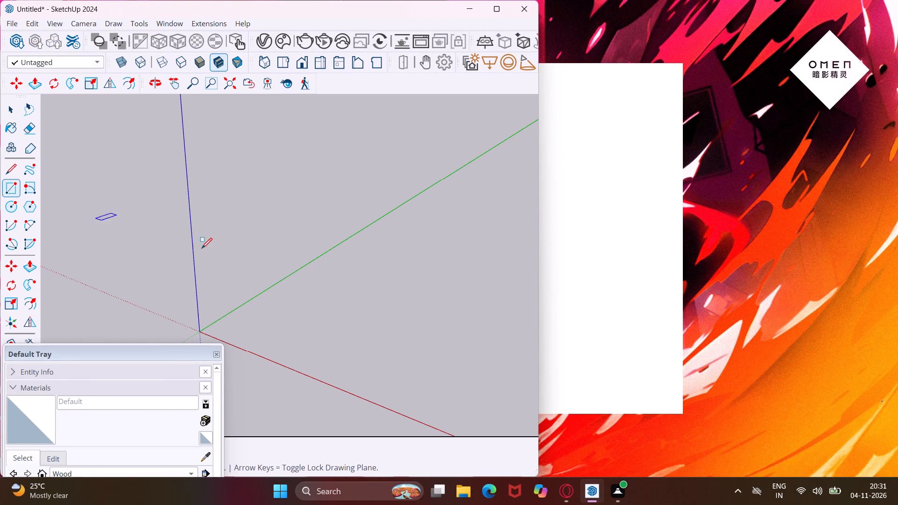
pyautogui.click(282, 333)
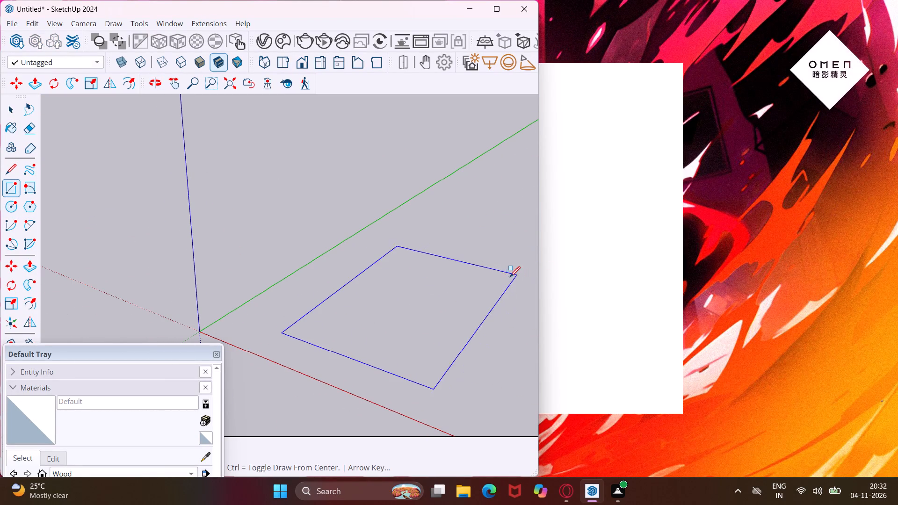
pyautogui.click(505, 279)
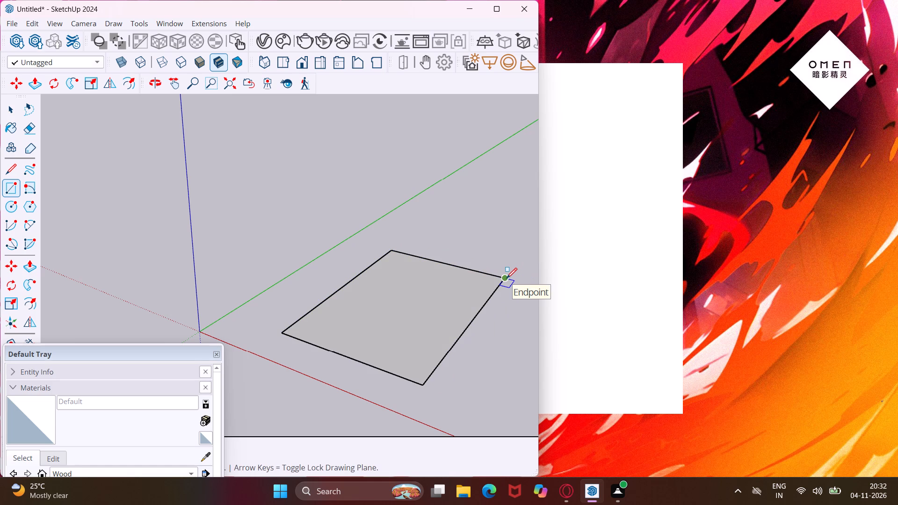
pyautogui.write("15',15'")
pyautogui.press('Return')
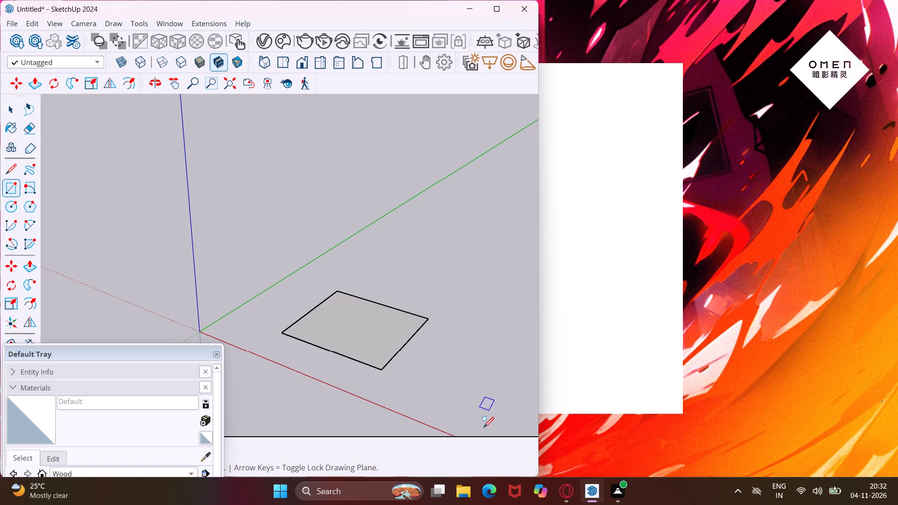
# Open the luxury bedroom reference image from the elevation folder in Downloads and place it side by side with the SketchUp model.
pyautogui.click(472, 488)
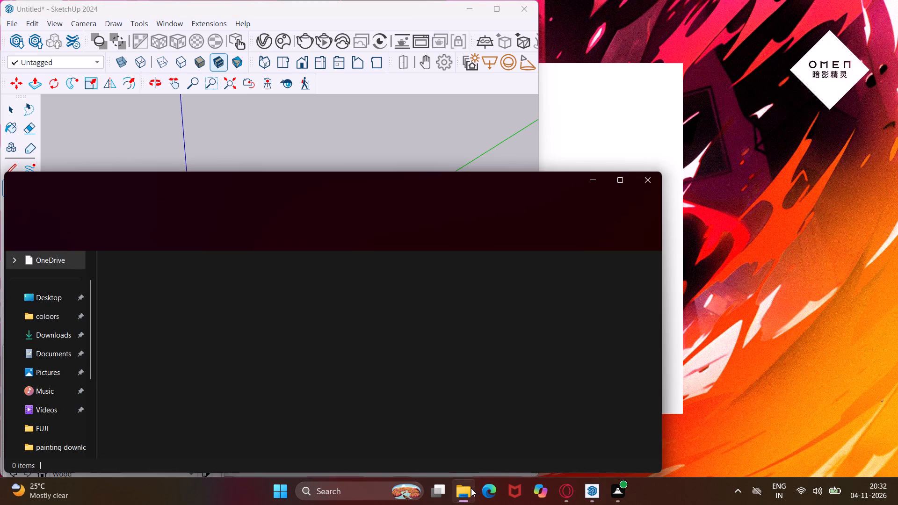
pyautogui.click(66, 338)
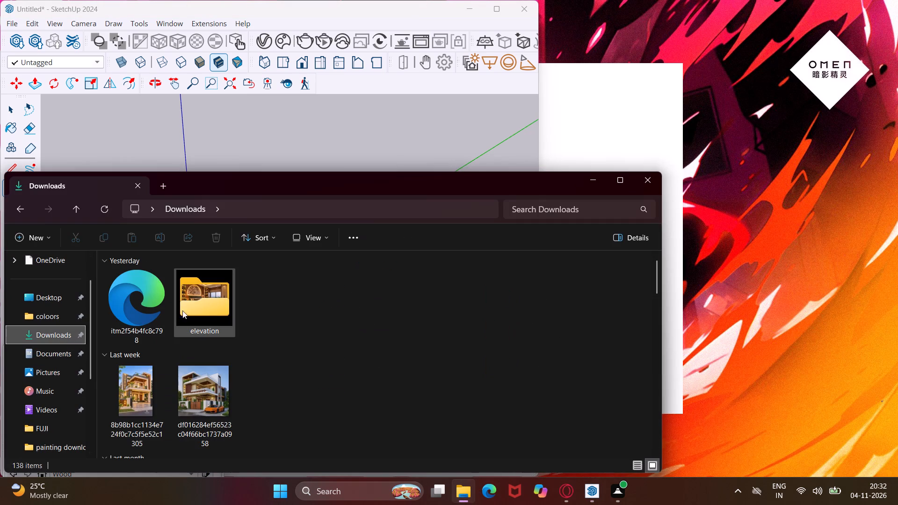
pyautogui.doubleClick(191, 308)
pyautogui.doubleClick(211, 303)
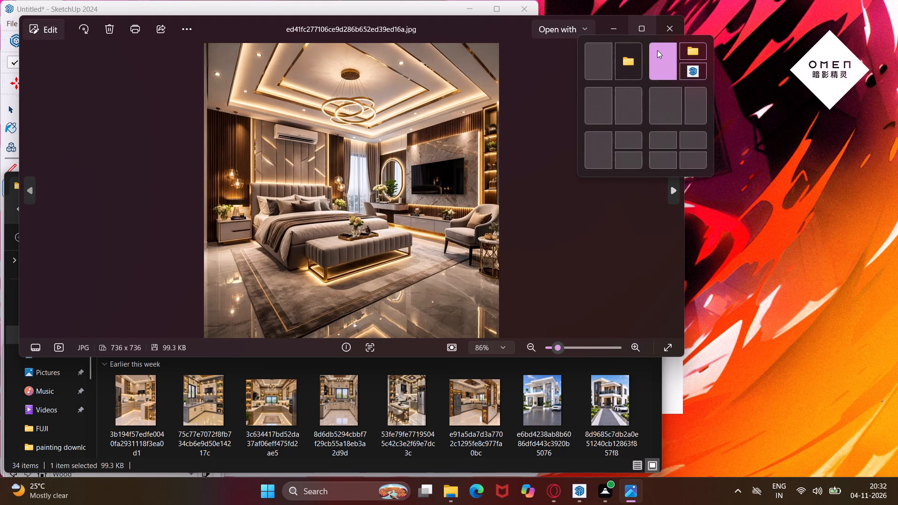
pyautogui.click(691, 98)
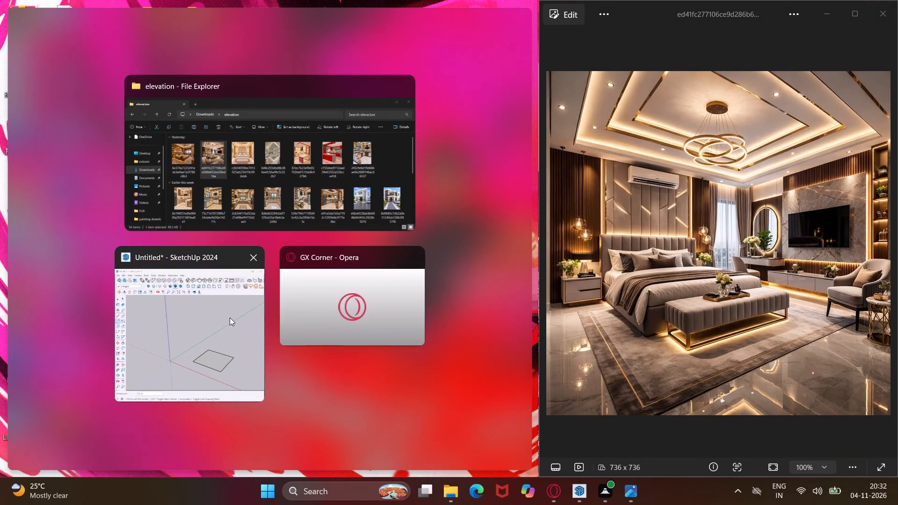
pyautogui.click(230, 317)
# Add a guide line 9" inside the floor rectangle, parallel to its edge nearest the green axis.
pyautogui.scroll(-4, 270, 293)
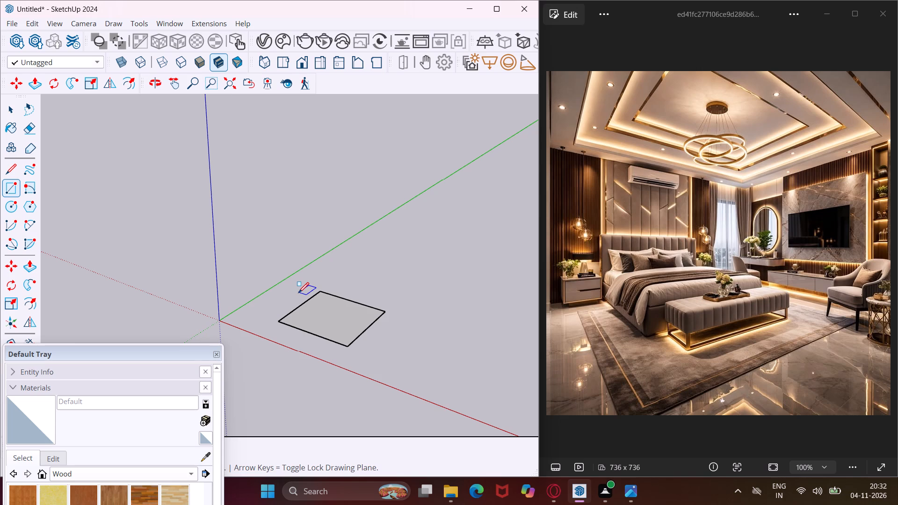
pyautogui.press('Escape')
pyautogui.press('space')
pyautogui.scroll(4, 344, 331)
pyautogui.moveTo(344, 331); pyautogui.dragTo(391, 362, button='middle')
pyautogui.scroll(4, 299, 311)
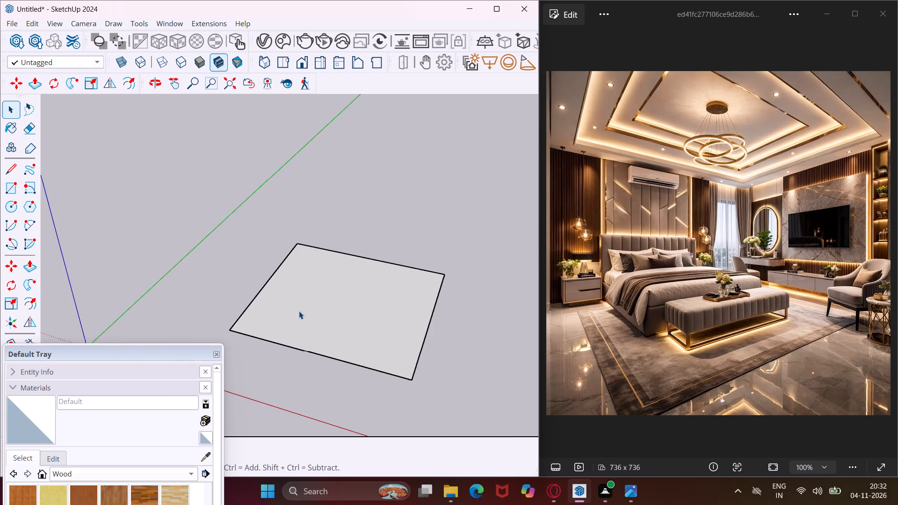
pyautogui.scroll(4, 299, 311)
pyautogui.scroll(-2, 247, 276)
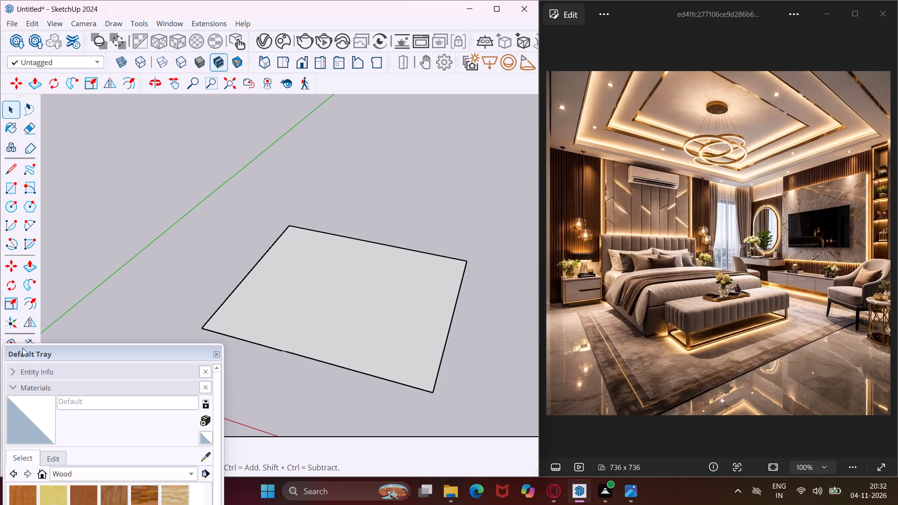
pyautogui.moveTo(24, 349); pyautogui.dragTo(94, 427)
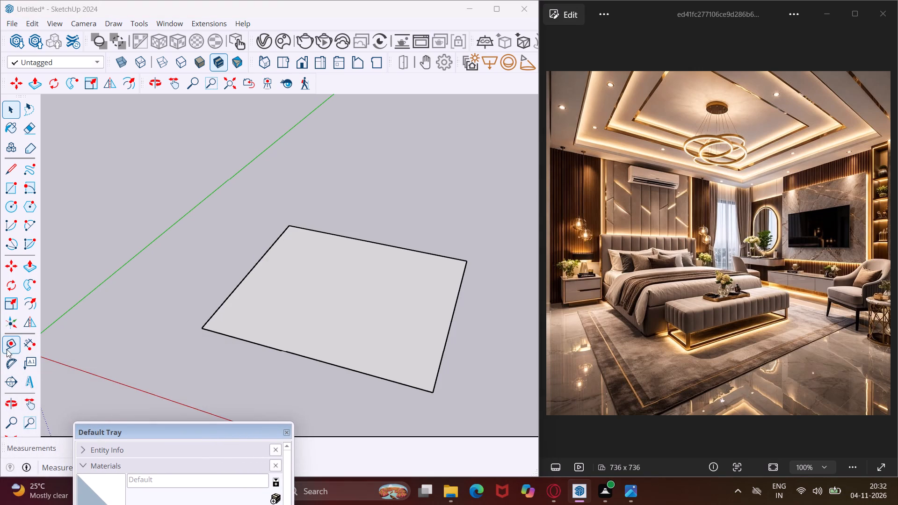
pyautogui.click(7, 349)
pyautogui.scroll(3, 190, 323)
pyautogui.scroll(1, 255, 293)
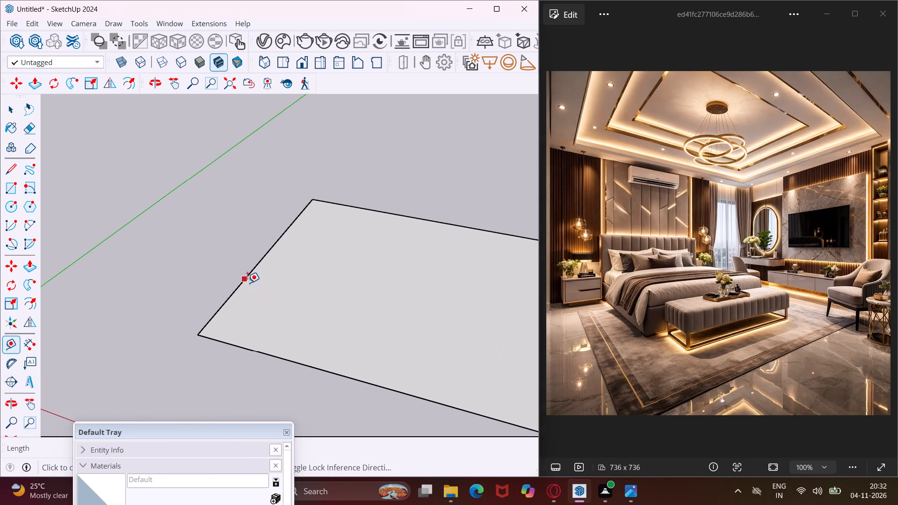
pyautogui.click(247, 283)
pyautogui.write('9"')
pyautogui.press('Return')
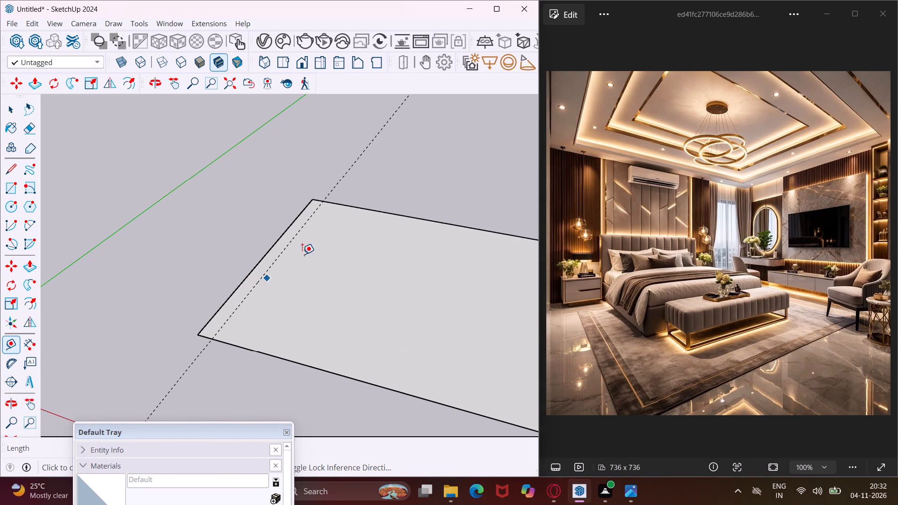
# Add a guide line 9" inside the floor rectangle's edge farthest from the red axis.
pyautogui.click(374, 213)
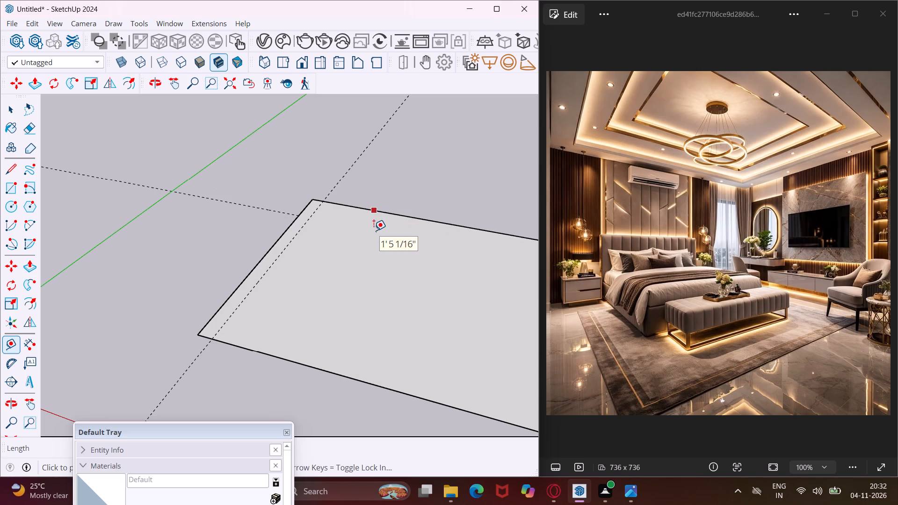
pyautogui.write('9"')
pyautogui.press('Return')
# Place a guide line about 8" inside the floor rectangle's edge nearest the red axis.
pyautogui.scroll(-3, 241, 268)
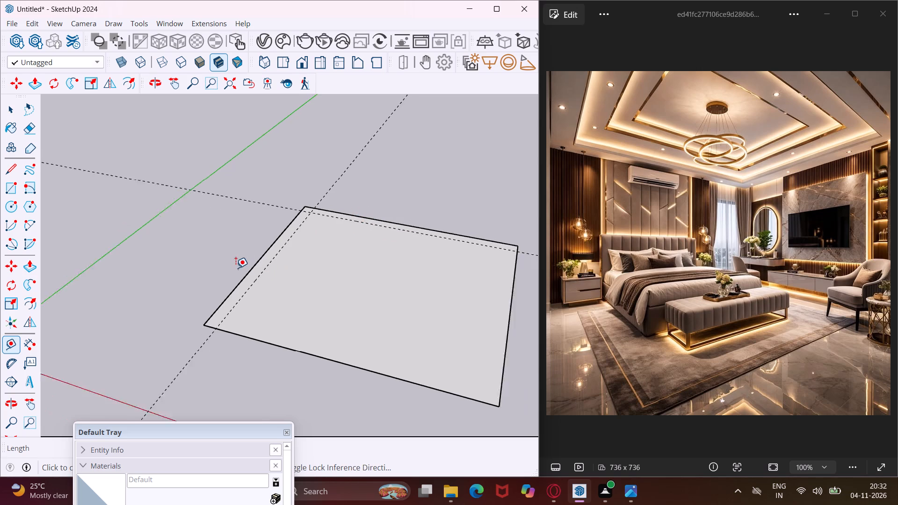
pyautogui.scroll(-1, 236, 268)
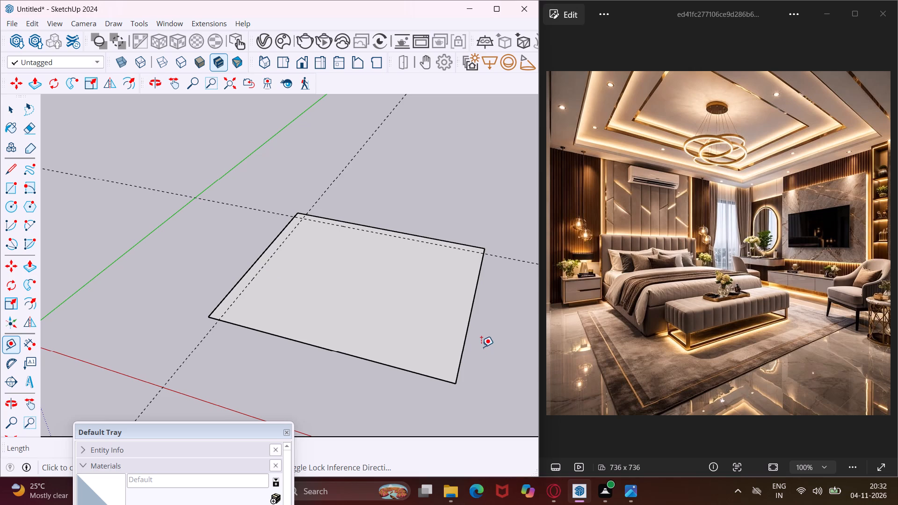
pyautogui.scroll(4, 293, 232)
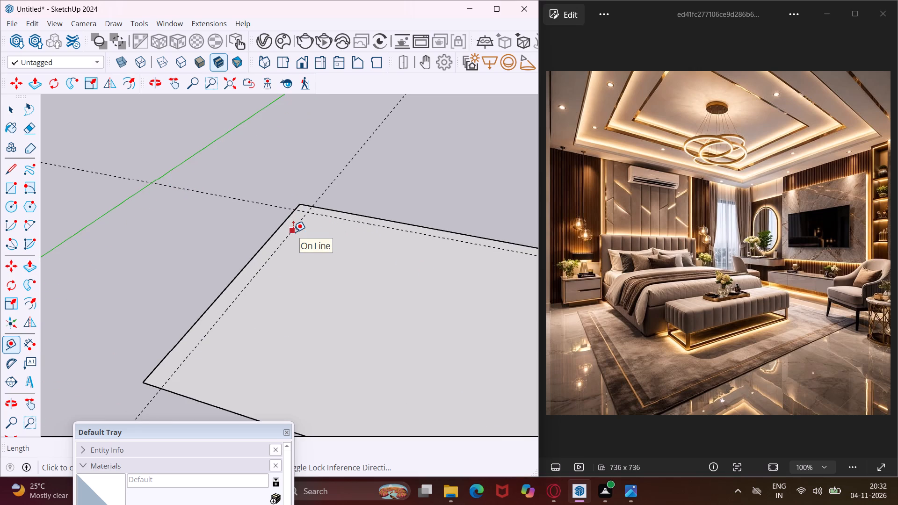
pyautogui.scroll(-4, 290, 232)
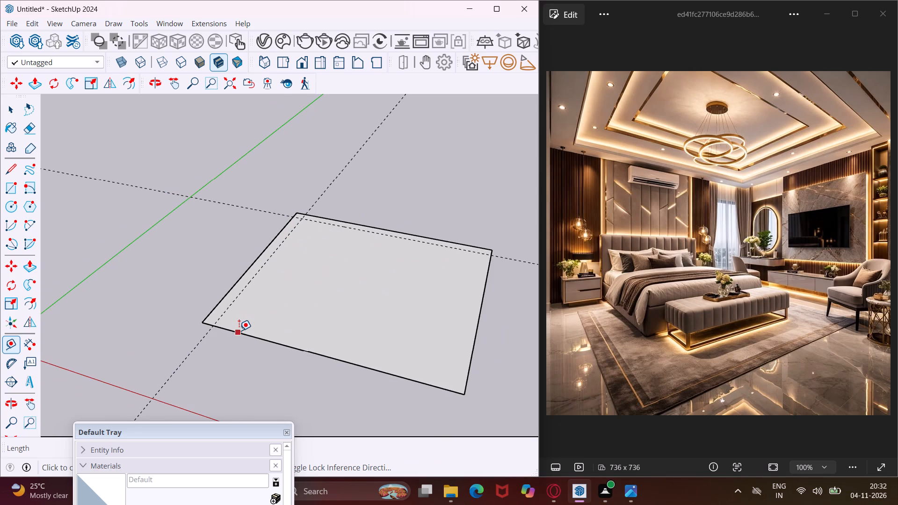
pyautogui.scroll(3, 239, 331)
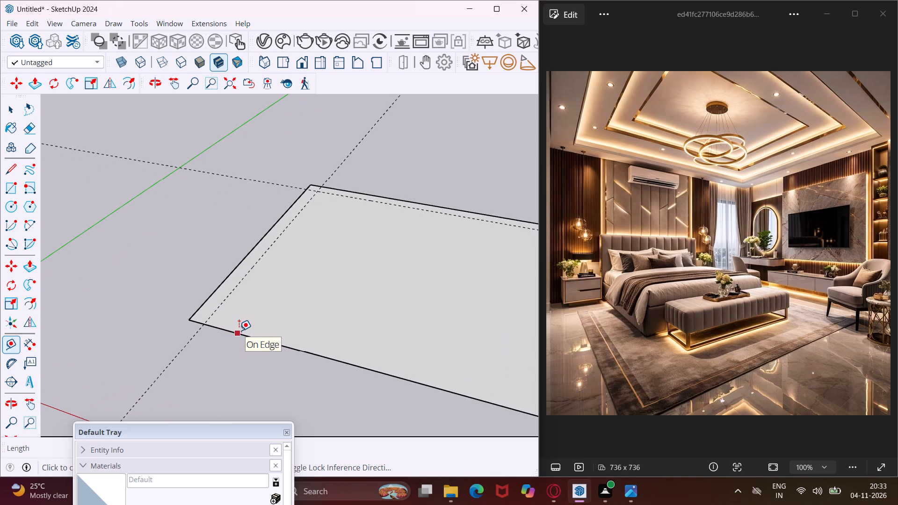
pyautogui.click(239, 331)
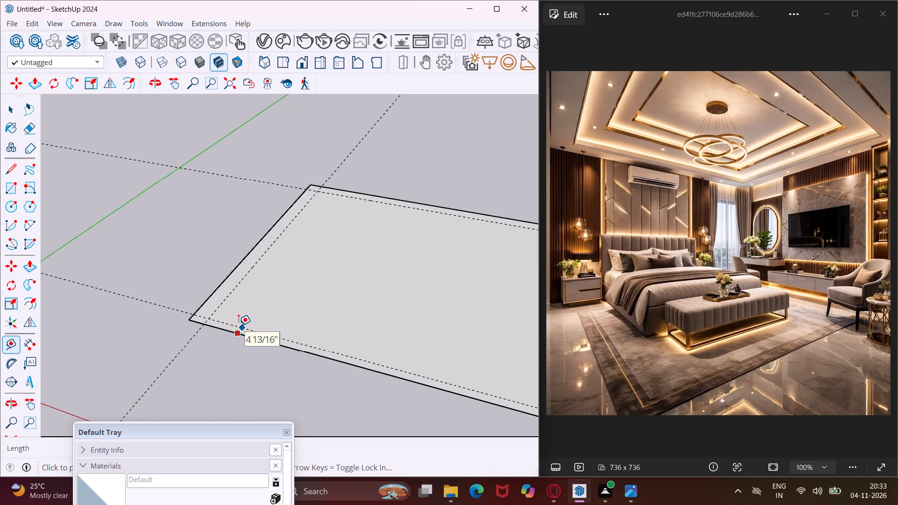
pyautogui.scroll(4, 240, 323)
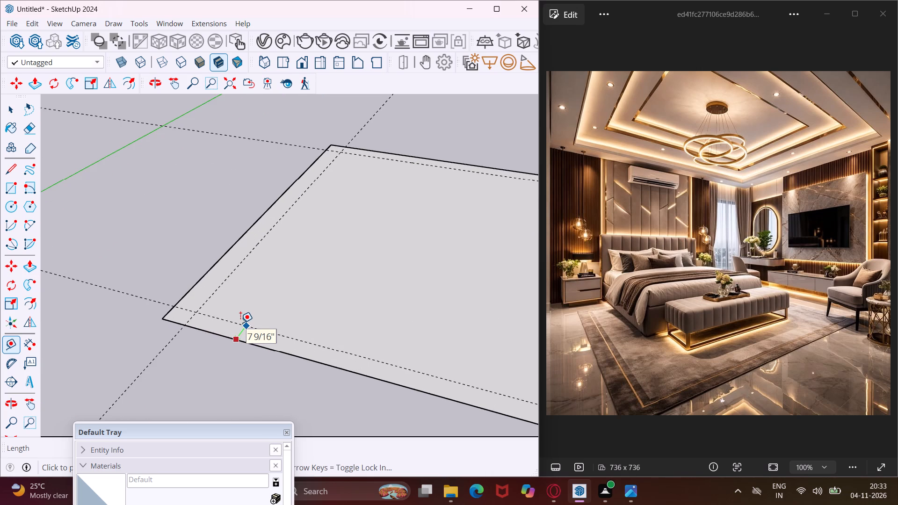
pyautogui.click(240, 323)
# Add a guide 2' further inward from the guide nearest the red axis, and another guide 4" beyond it.
pyautogui.click(274, 336)
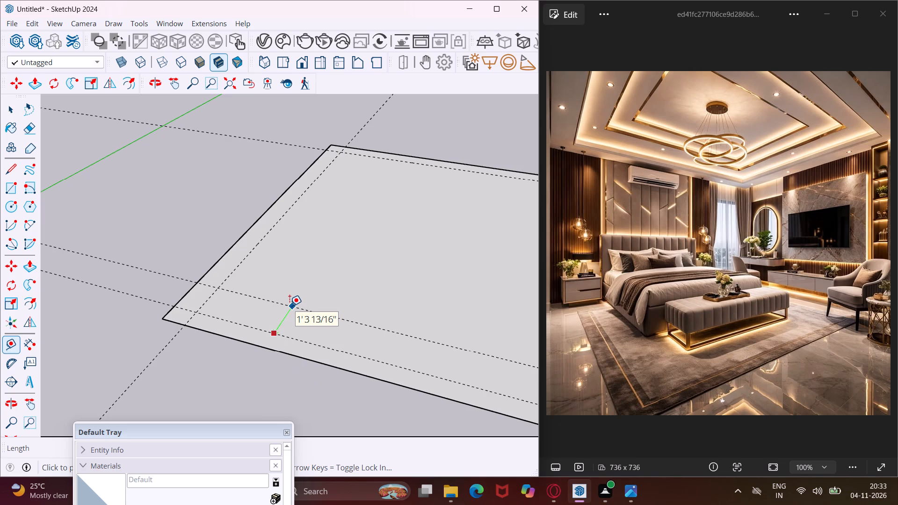
pyautogui.press('2')
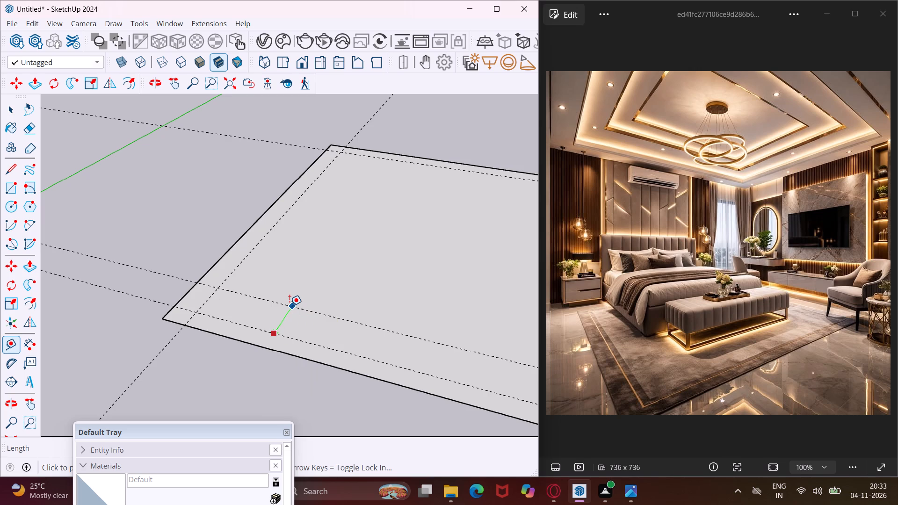
pyautogui.press("'")
pyautogui.press('Return')
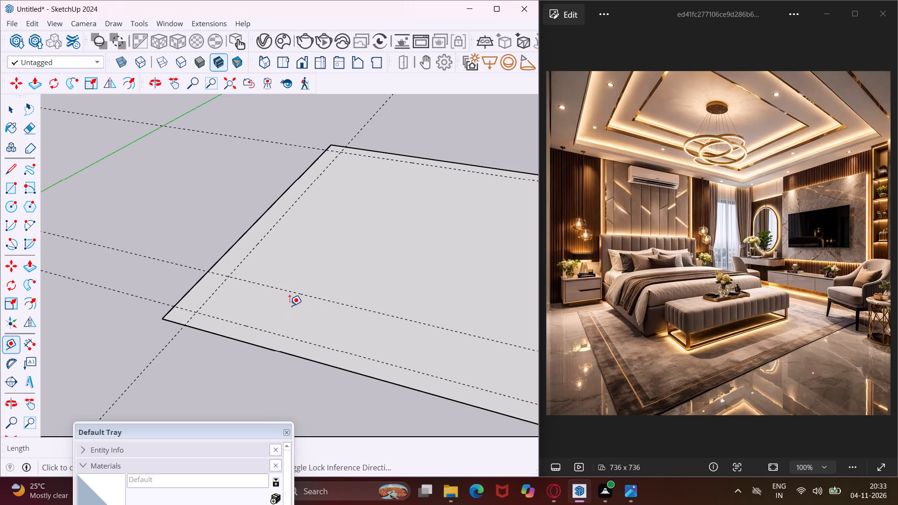
pyautogui.click(318, 297)
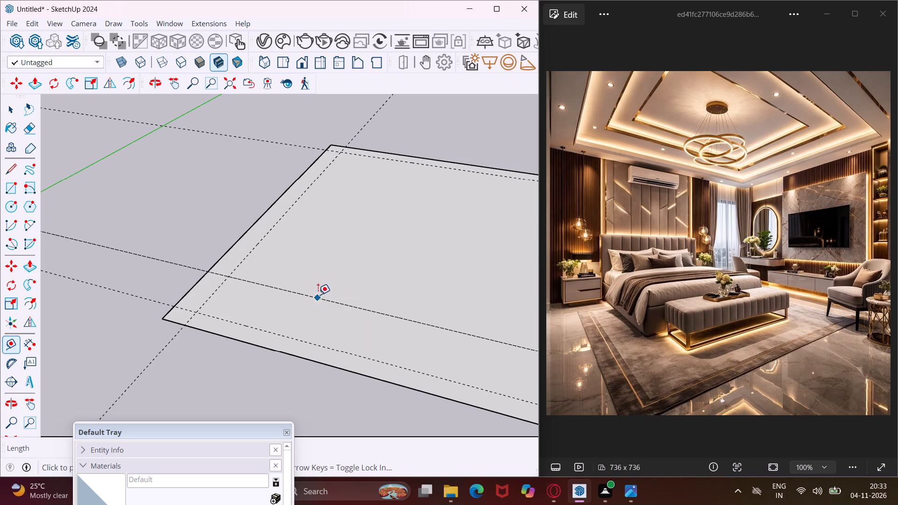
pyautogui.write('4"')
pyautogui.press('Return')
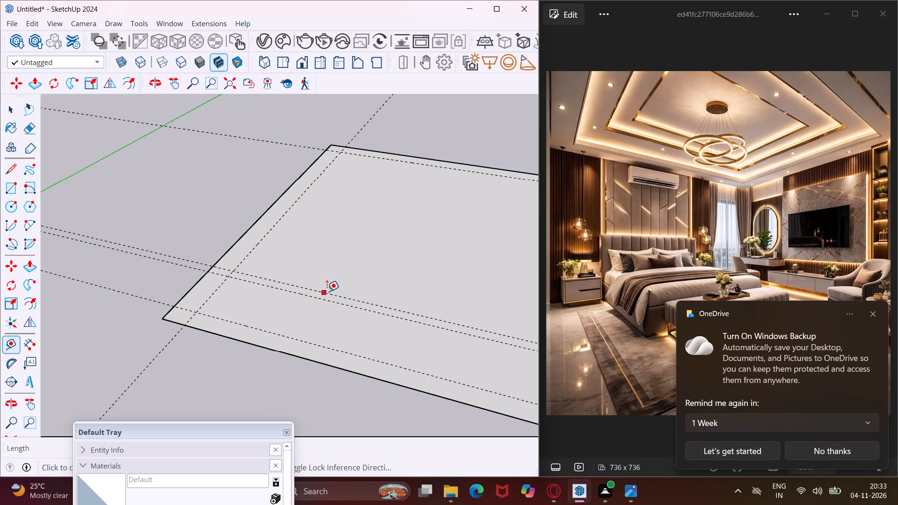
# Add a guide 6' further inward from the inner line of the closely spaced 4" guide pair.
pyautogui.click(345, 298)
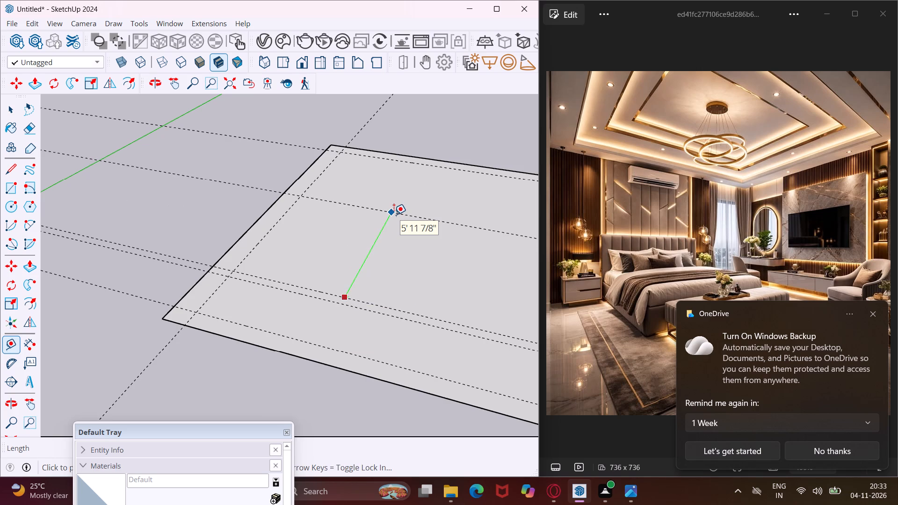
pyautogui.write("6'")
pyautogui.press('Return')
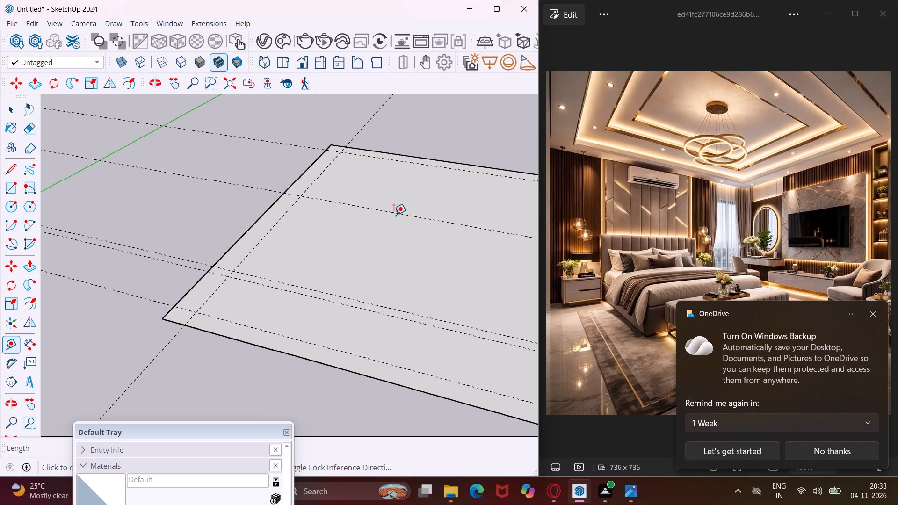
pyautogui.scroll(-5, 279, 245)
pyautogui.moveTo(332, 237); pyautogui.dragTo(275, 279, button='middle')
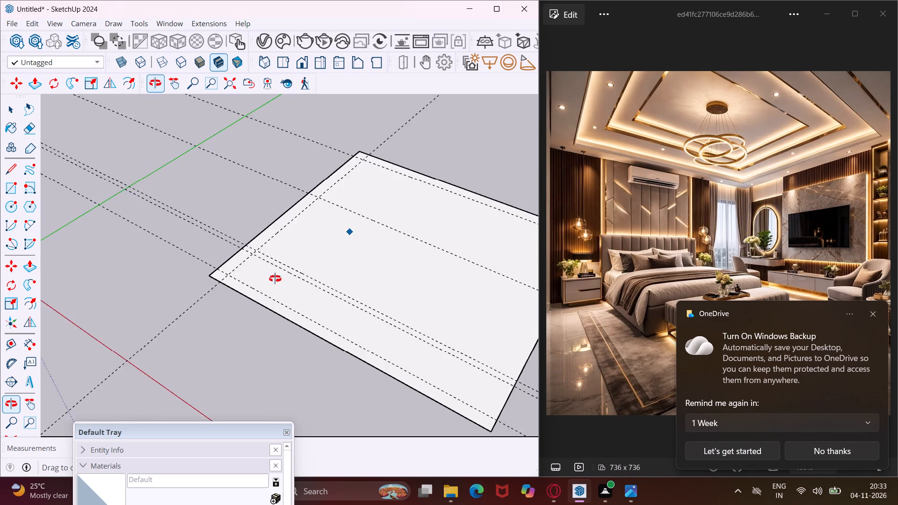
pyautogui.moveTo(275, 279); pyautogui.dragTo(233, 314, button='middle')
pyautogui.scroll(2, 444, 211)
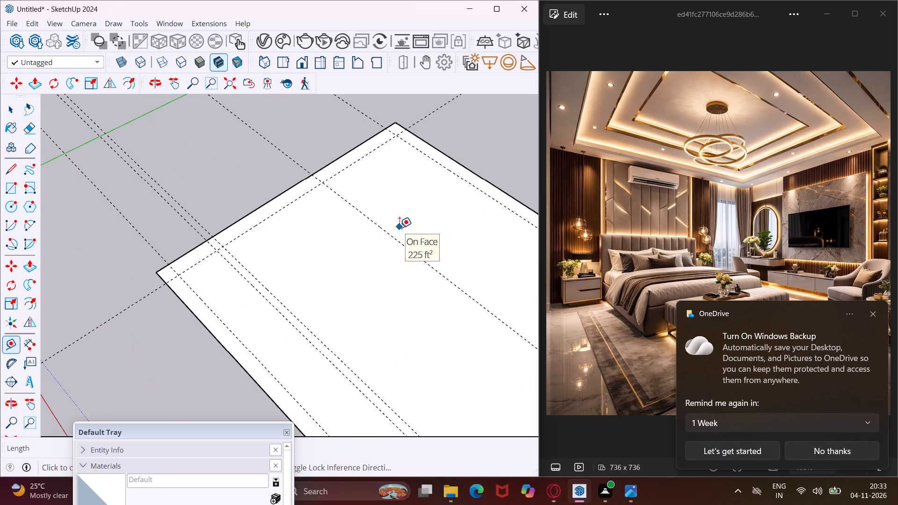
# Undo the last four guides, back to the 9" guide inside the floor rectangle's edge farthest from the red axis.
pyautogui.hotkey('ctrl', 'z')
pyautogui.hotkey('ctrl', 'z')
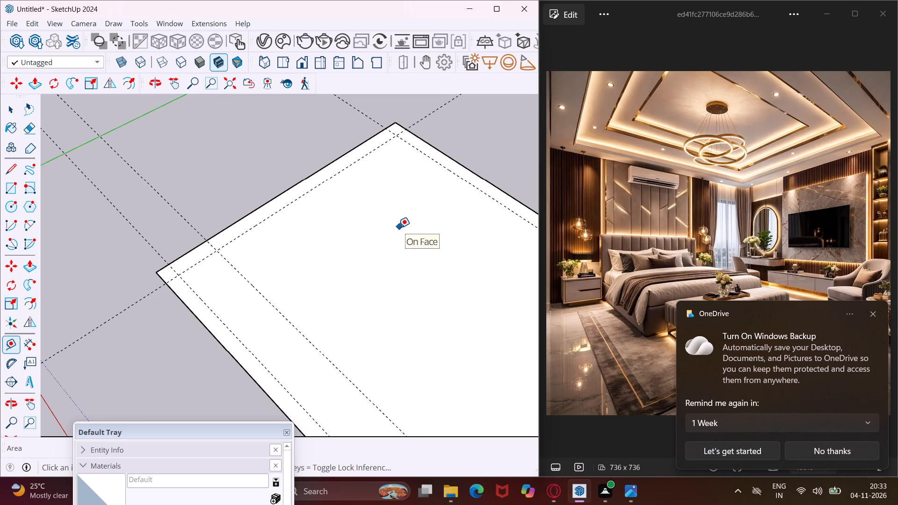
pyautogui.hotkey('ctrl', 'z')
pyautogui.hotkey('ctrl', 'z')
pyautogui.scroll(-2, 373, 230)
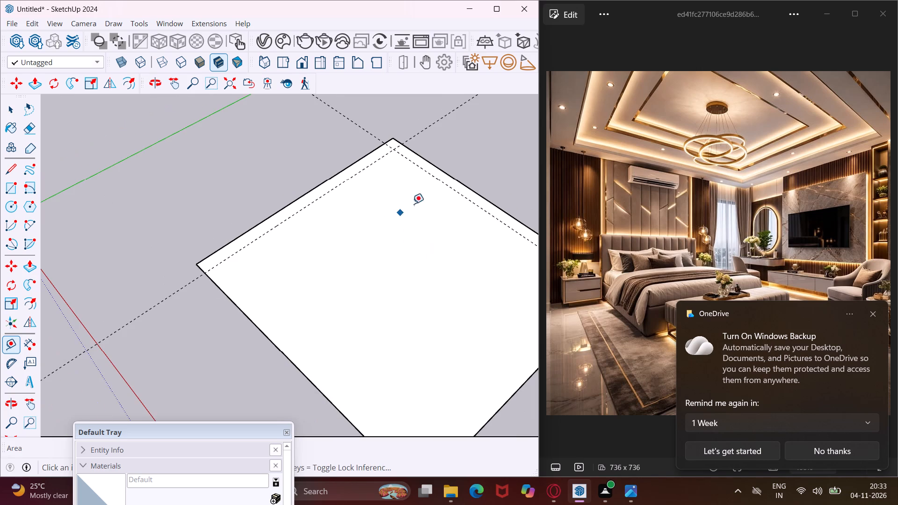
pyautogui.scroll(4, 443, 186)
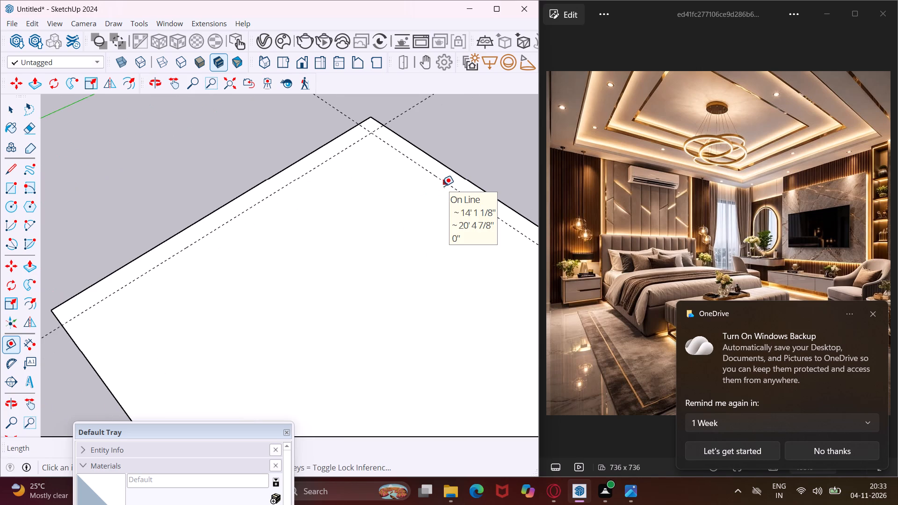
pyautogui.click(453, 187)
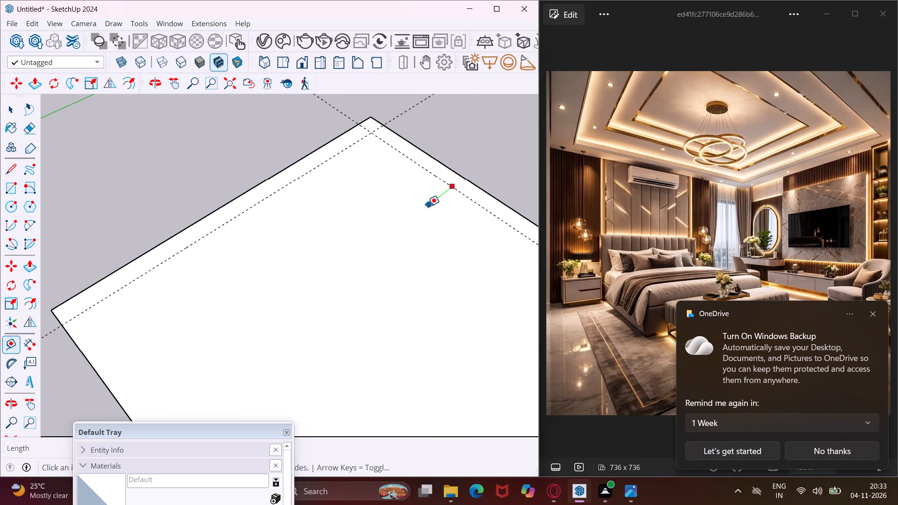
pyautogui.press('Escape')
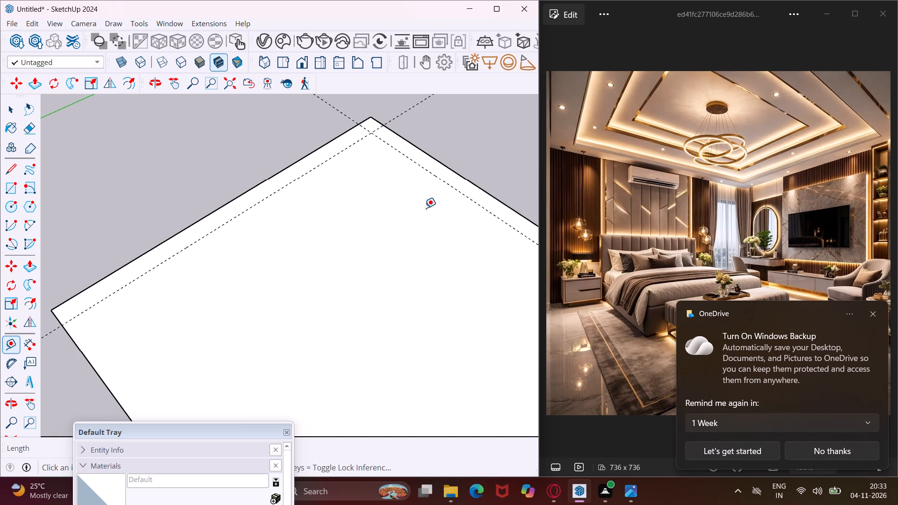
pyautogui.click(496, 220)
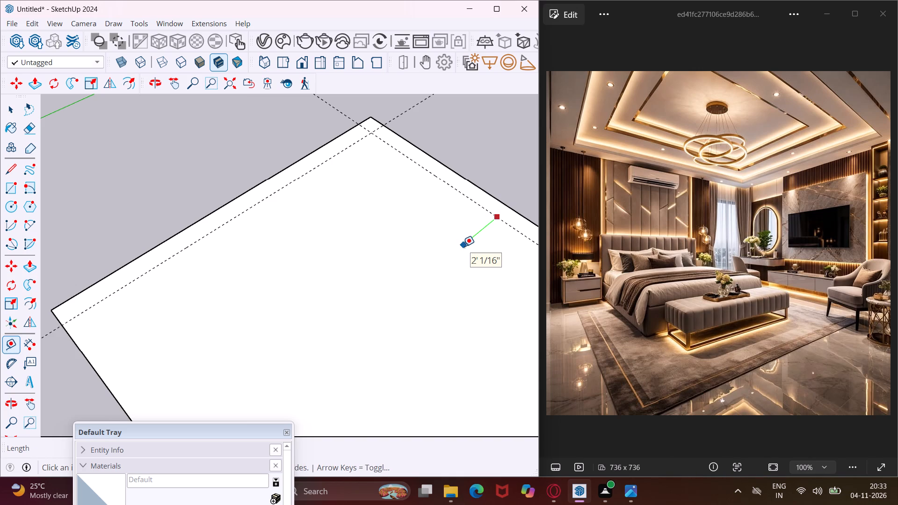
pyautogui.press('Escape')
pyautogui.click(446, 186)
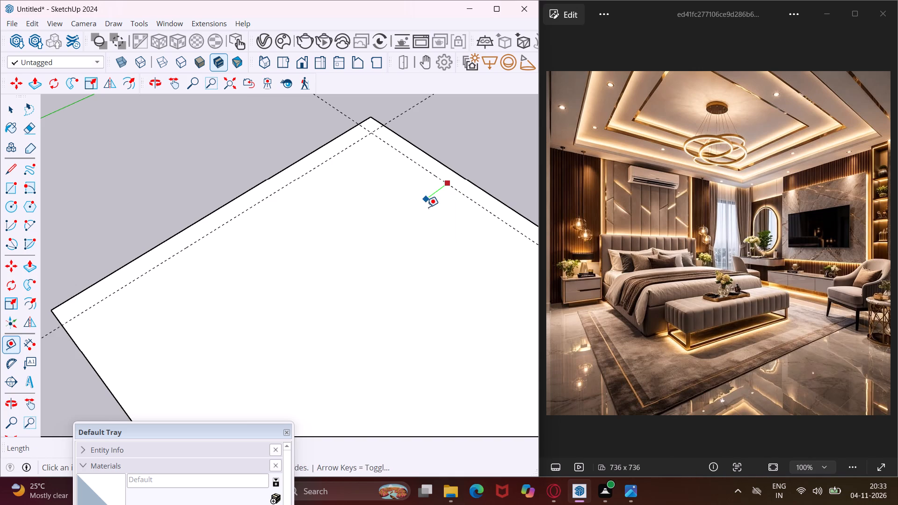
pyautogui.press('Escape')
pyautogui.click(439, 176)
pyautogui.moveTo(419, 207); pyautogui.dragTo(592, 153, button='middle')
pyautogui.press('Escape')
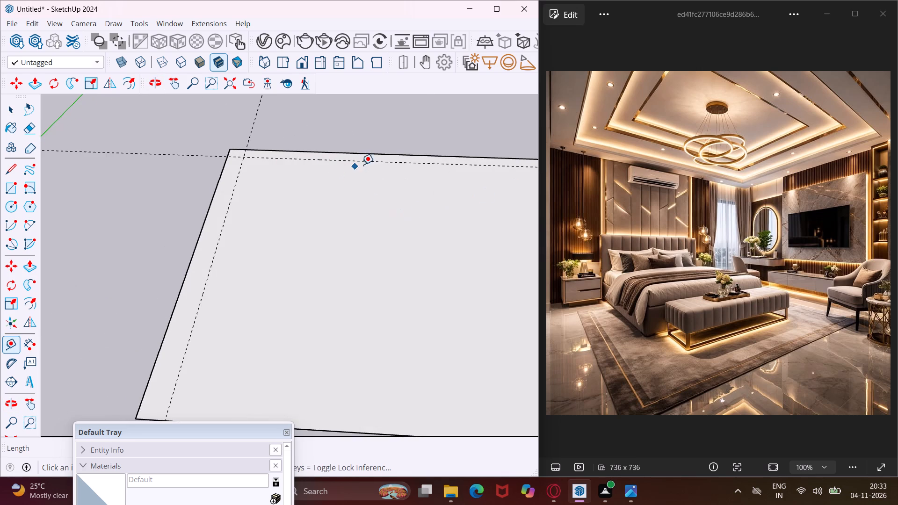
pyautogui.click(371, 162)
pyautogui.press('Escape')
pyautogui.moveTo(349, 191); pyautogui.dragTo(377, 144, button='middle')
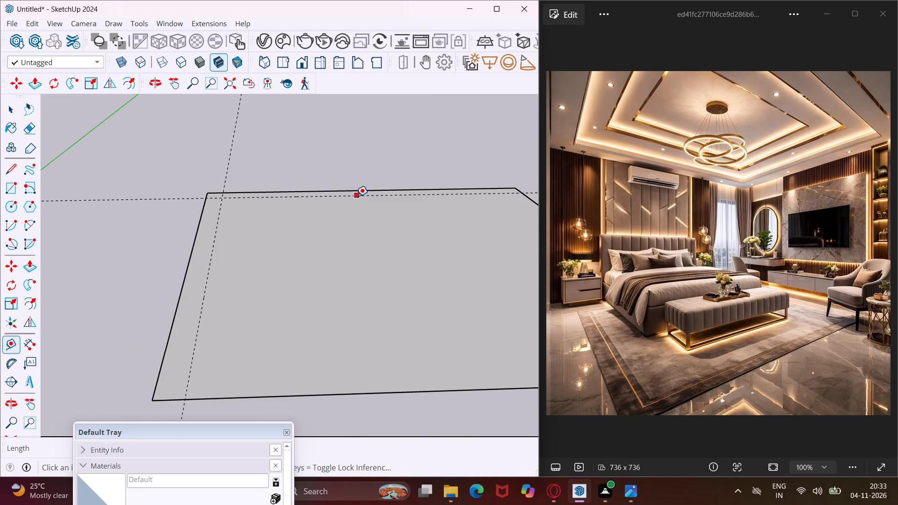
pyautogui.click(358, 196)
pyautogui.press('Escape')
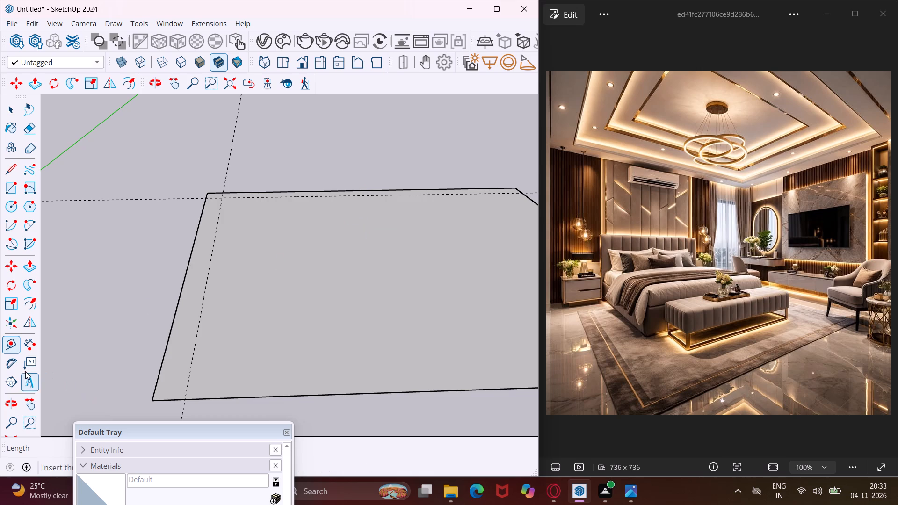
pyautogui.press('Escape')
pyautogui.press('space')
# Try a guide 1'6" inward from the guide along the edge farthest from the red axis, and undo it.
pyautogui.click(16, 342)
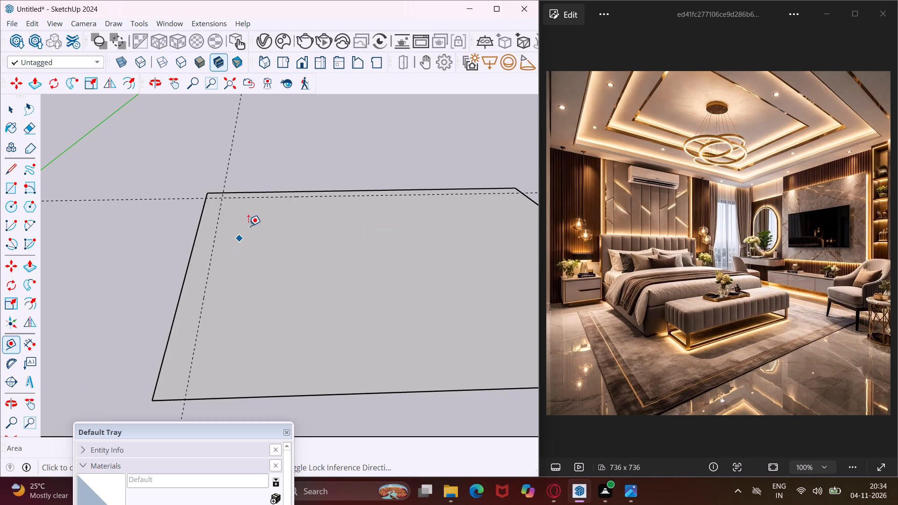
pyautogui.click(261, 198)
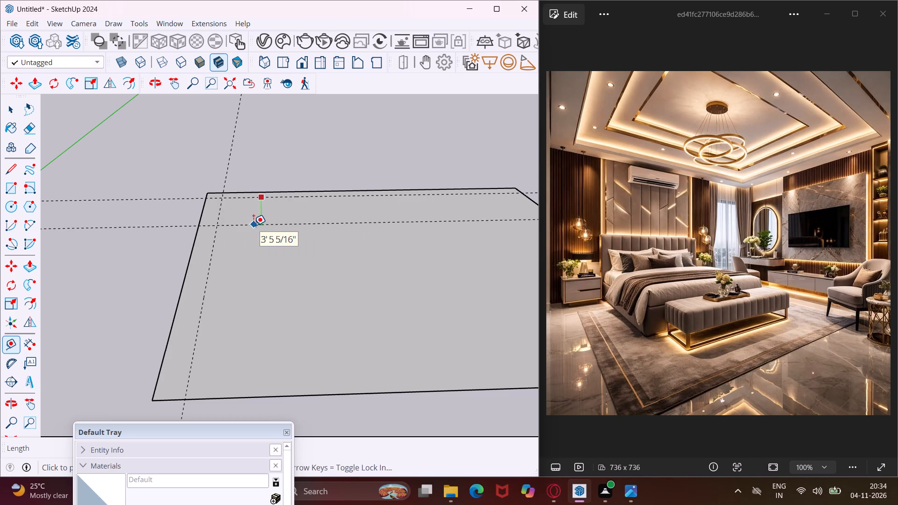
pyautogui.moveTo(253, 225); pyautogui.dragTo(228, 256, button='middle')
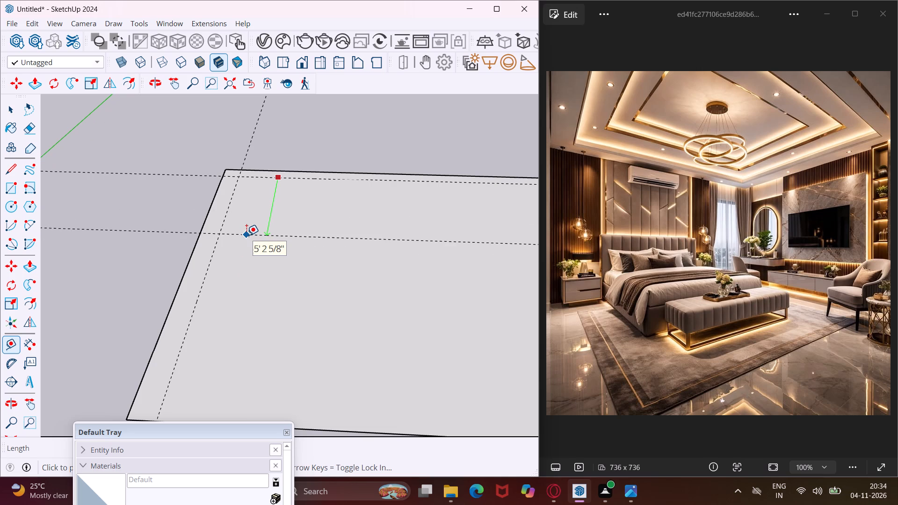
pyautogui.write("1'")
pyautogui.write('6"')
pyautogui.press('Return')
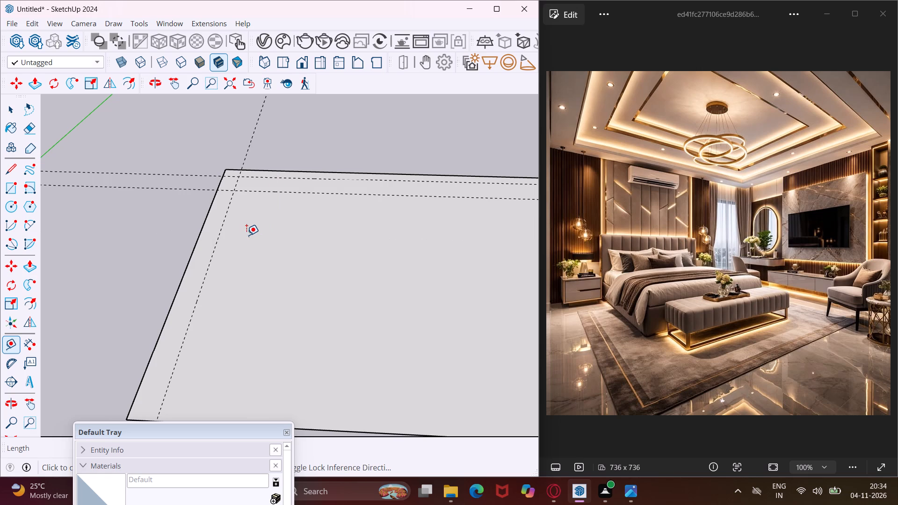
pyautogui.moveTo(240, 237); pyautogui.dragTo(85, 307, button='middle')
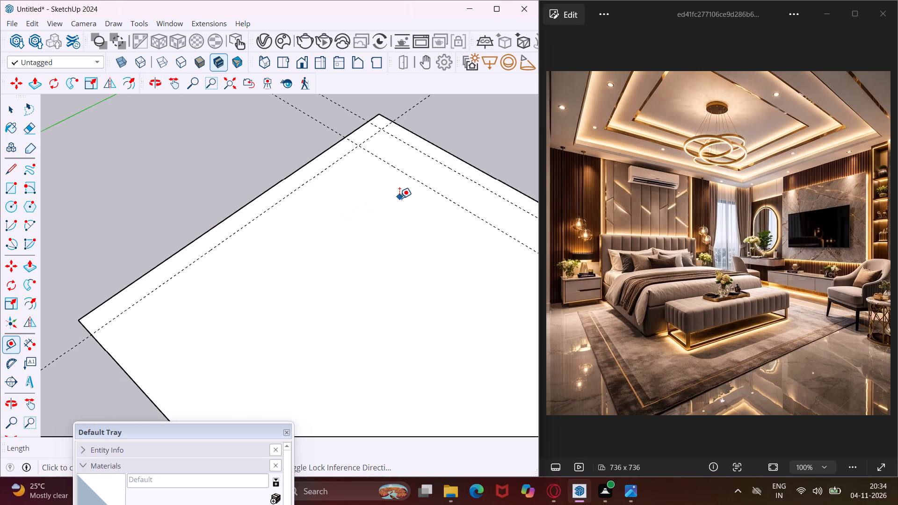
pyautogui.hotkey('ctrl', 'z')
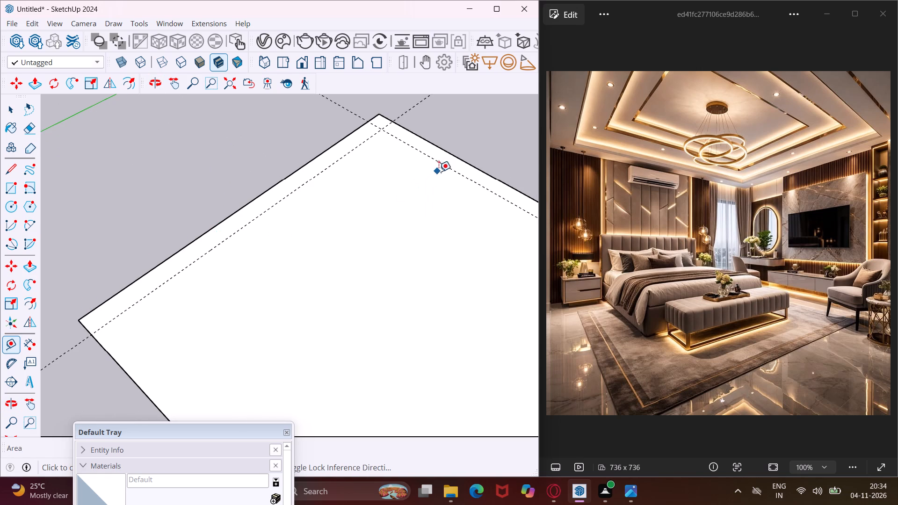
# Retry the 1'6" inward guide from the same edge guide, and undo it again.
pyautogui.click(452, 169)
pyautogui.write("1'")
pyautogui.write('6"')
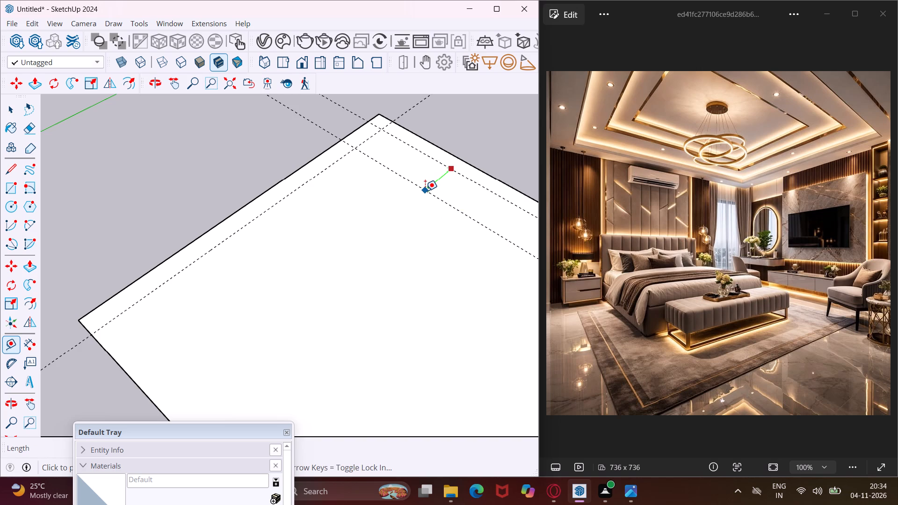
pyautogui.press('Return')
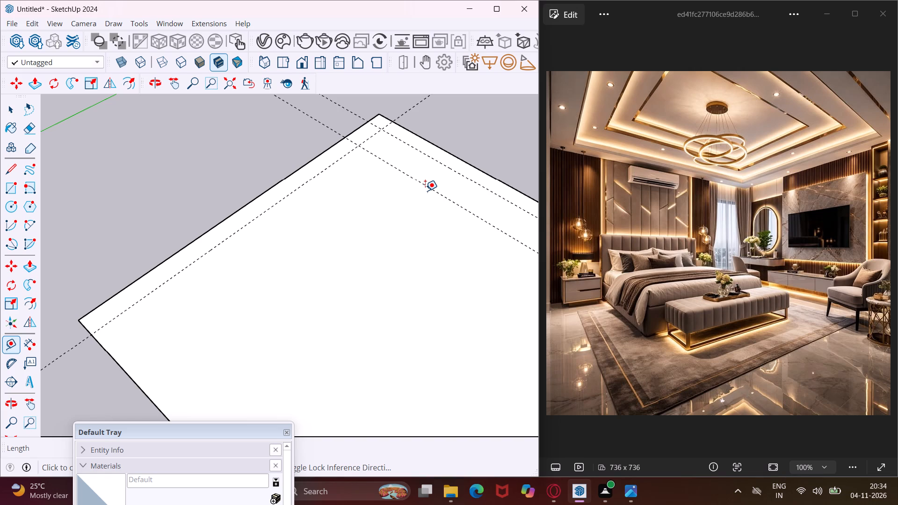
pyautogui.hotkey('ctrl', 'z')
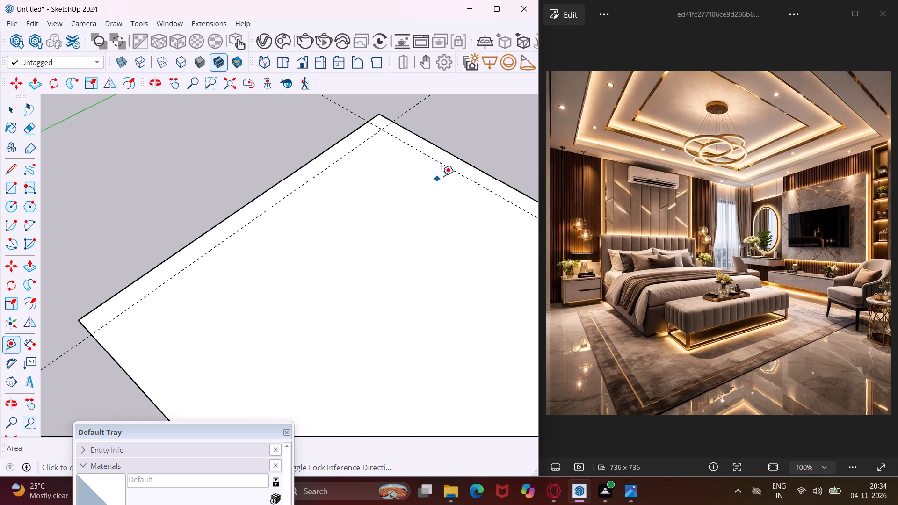
# Add a guide 2' inward from the guide along the floor edge farthest from the red axis.
pyautogui.click(457, 172)
pyautogui.write("2'")
pyautogui.press('Return')
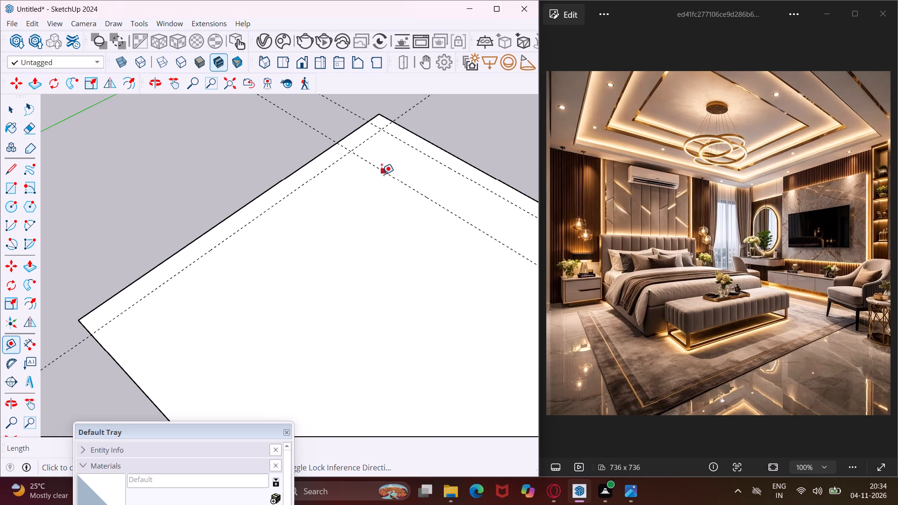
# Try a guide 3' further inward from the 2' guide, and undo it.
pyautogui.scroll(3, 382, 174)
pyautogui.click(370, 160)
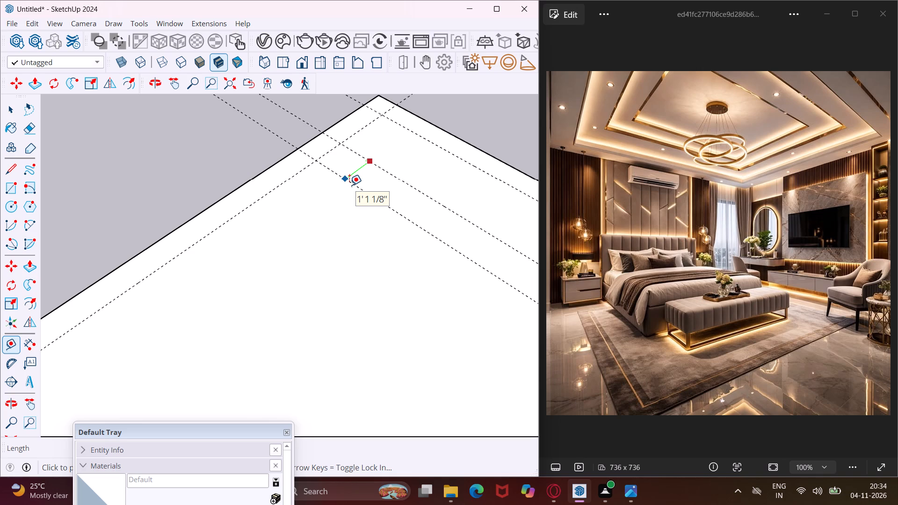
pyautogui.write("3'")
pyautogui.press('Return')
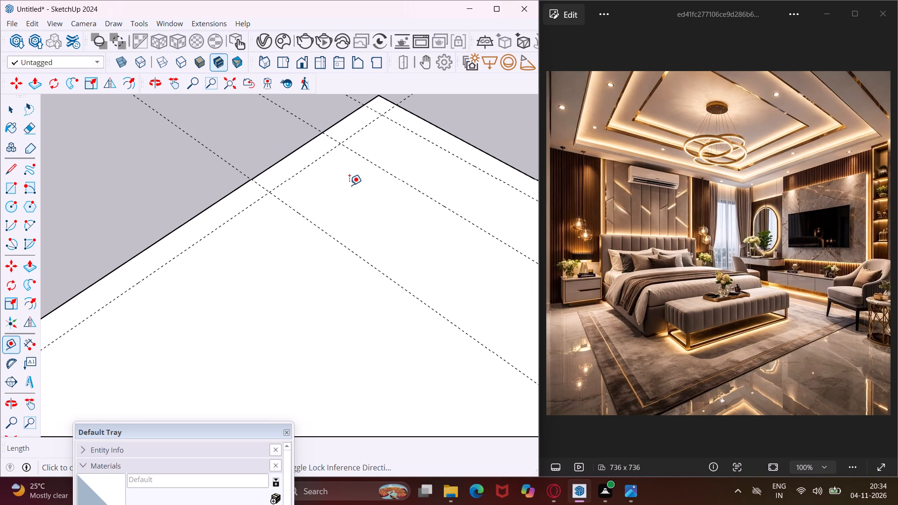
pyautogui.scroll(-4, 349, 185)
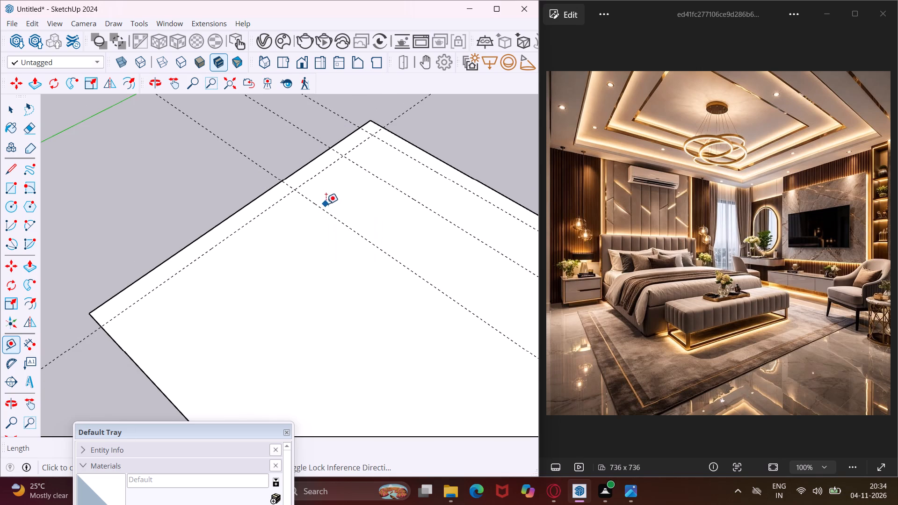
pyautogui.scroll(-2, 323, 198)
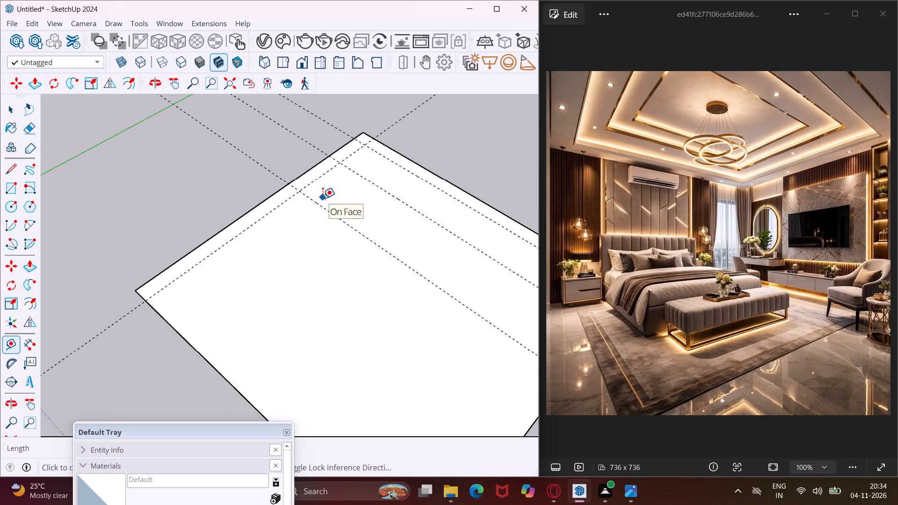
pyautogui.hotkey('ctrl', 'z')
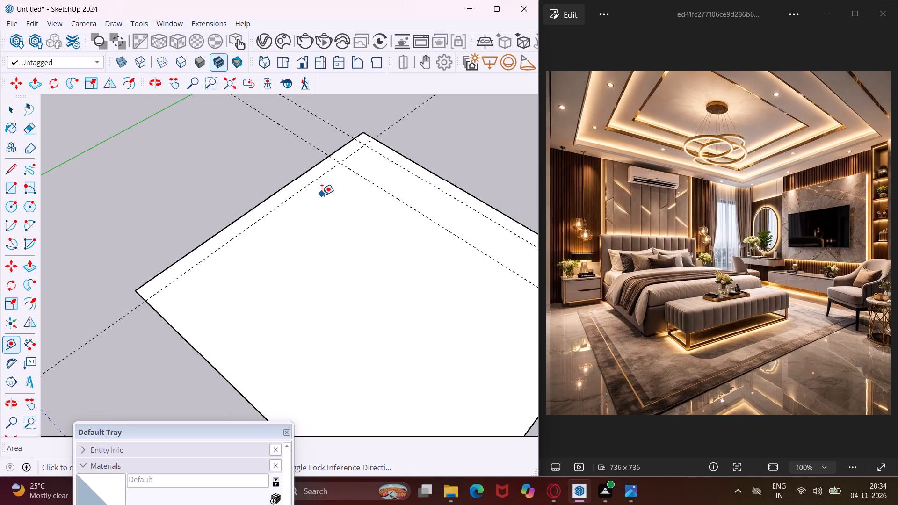
# Add another guide 2' further inward from the 2' guide.
pyautogui.click(391, 197)
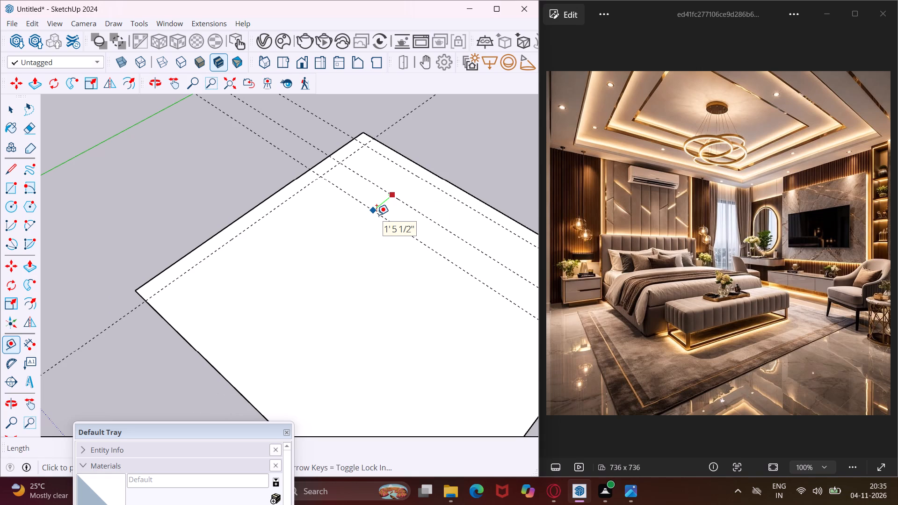
pyautogui.write("2'")
pyautogui.press('Return')
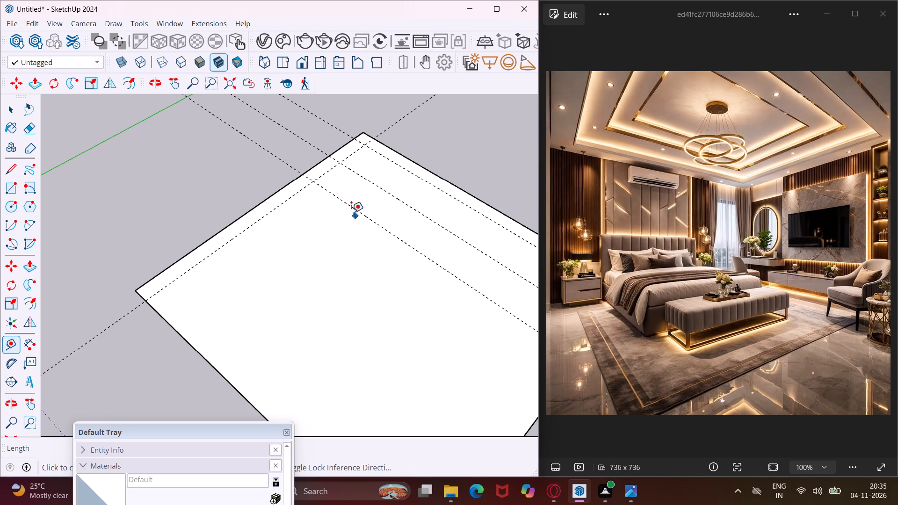
# Place a guide about 10" from the innermost guide, back toward the floor edge farthest from the red axis.
pyautogui.scroll(1, 330, 200)
pyautogui.click(331, 191)
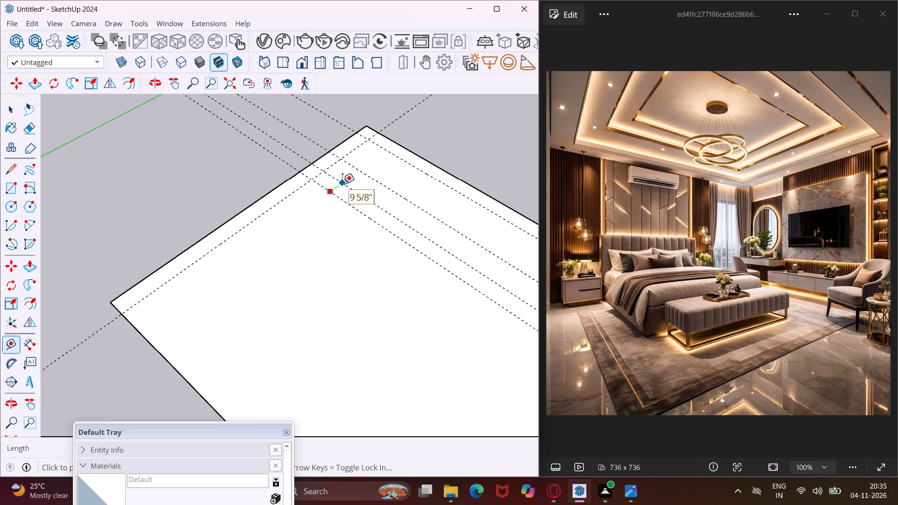
pyautogui.click(342, 184)
# Add a guide 2' inward from the guide just placed between the two 2'-spaced guides.
pyautogui.click(355, 194)
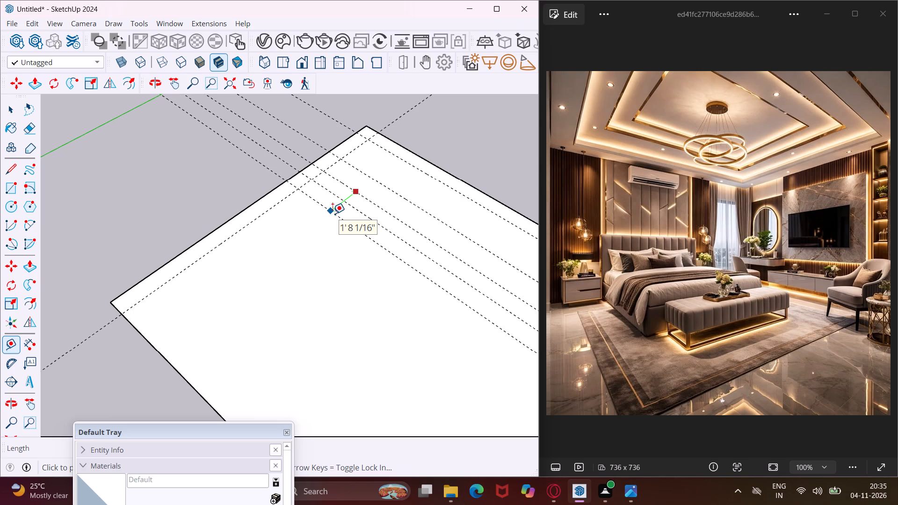
pyautogui.write("2'")
pyautogui.press('Return')
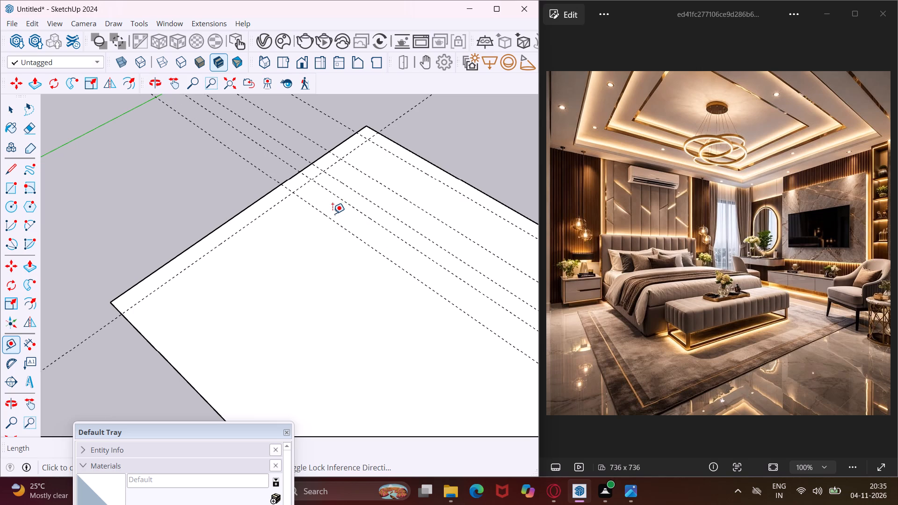
# Place a closely spaced parallel guide just inward of the guide along the floor edge nearest the green axis.
pyautogui.scroll(3, 304, 180)
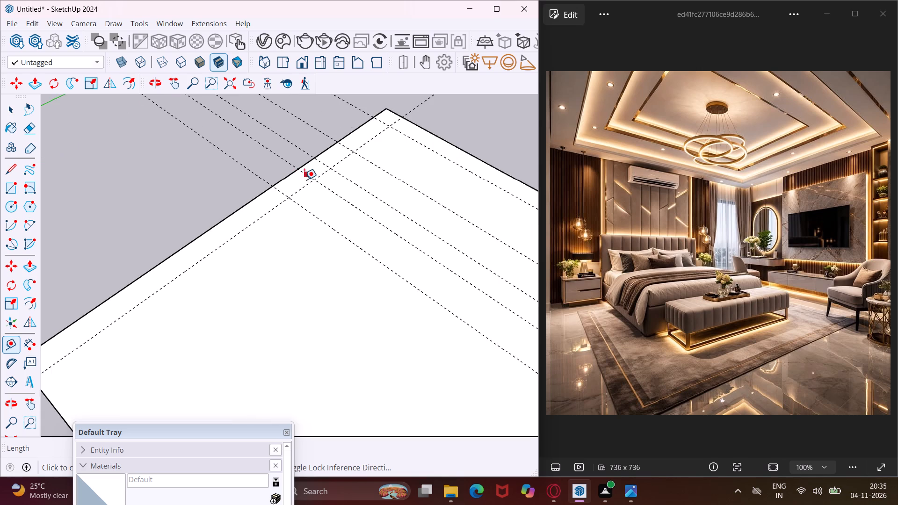
pyautogui.scroll(7, 304, 180)
pyautogui.click(304, 194)
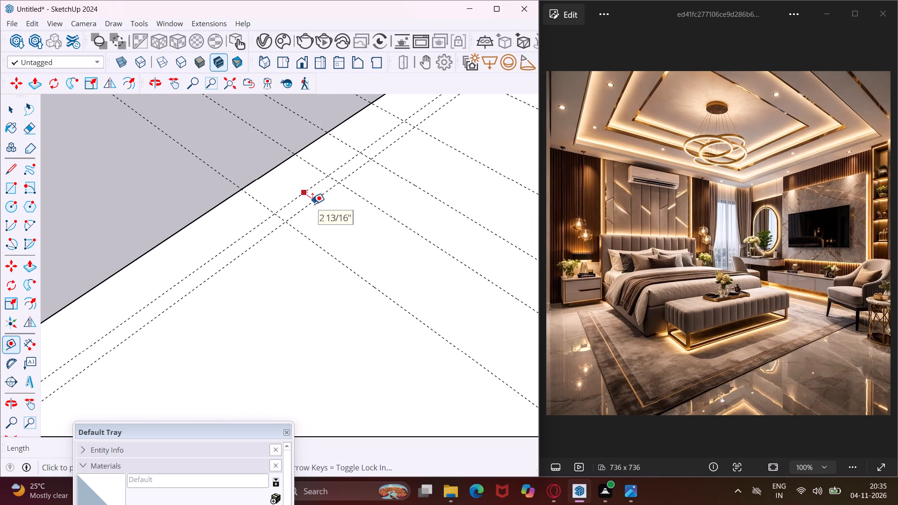
pyautogui.click(309, 200)
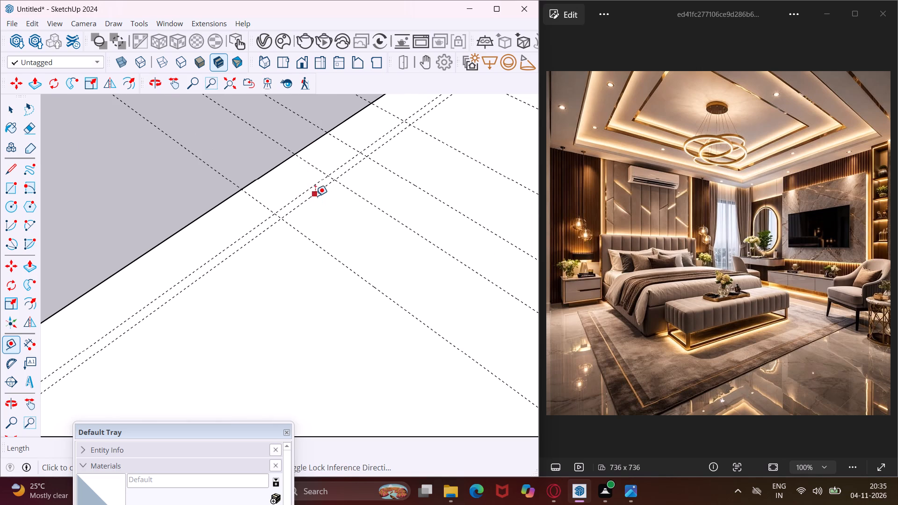
# Add a guide 2' inward from the closely spaced guides along the floor edge nearest the green axis.
pyautogui.click(315, 196)
pyautogui.write("2'")
pyautogui.press('Return')
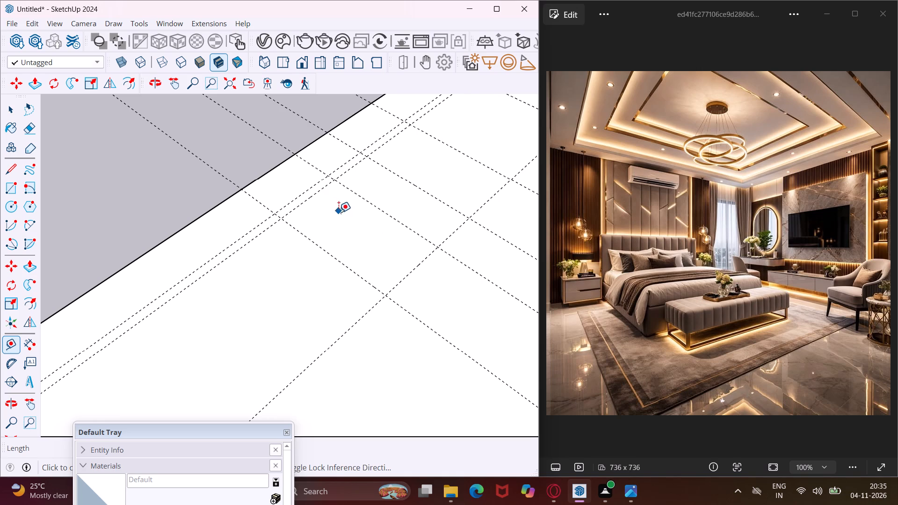
# Place a guide 4" further toward the red axis from the innermost guide parallel to it.
pyautogui.scroll(-5, 339, 212)
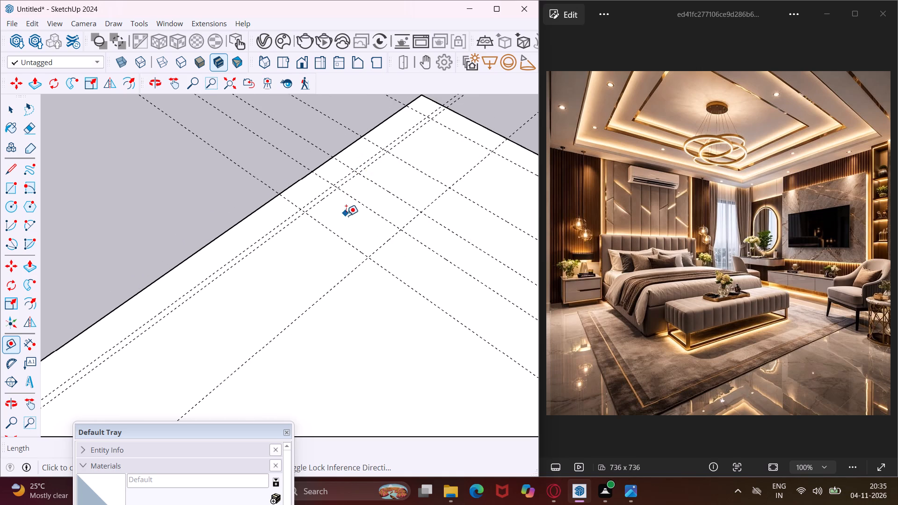
pyautogui.scroll(-2, 346, 216)
pyautogui.scroll(3, 404, 280)
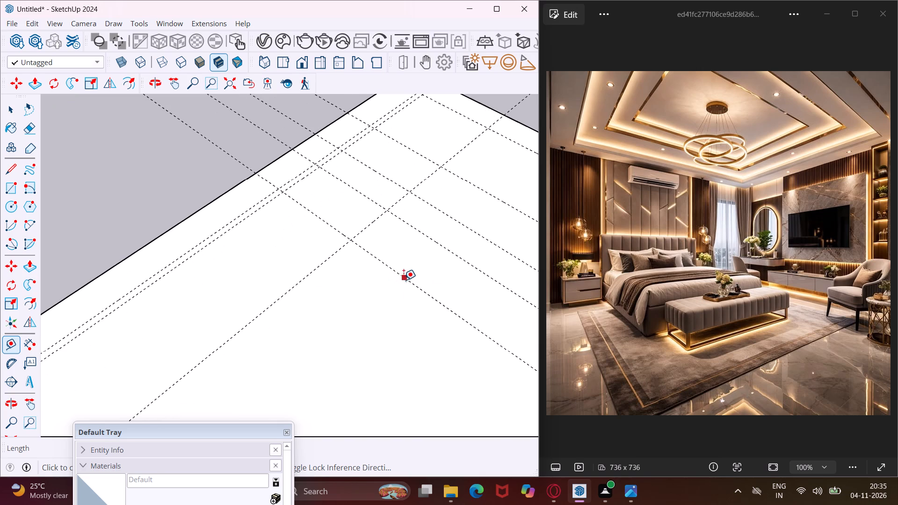
pyautogui.click(404, 280)
pyautogui.write('4"')
pyautogui.press('Return')
# Add a guide 6' toward the red axis from the new 4" guide.
pyautogui.scroll(-5, 381, 254)
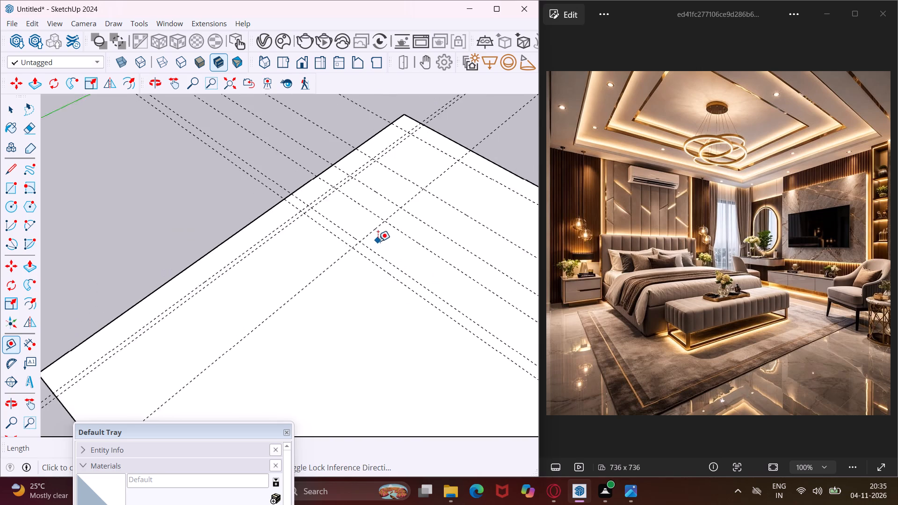
pyautogui.scroll(-3, 377, 234)
pyautogui.scroll(4, 375, 272)
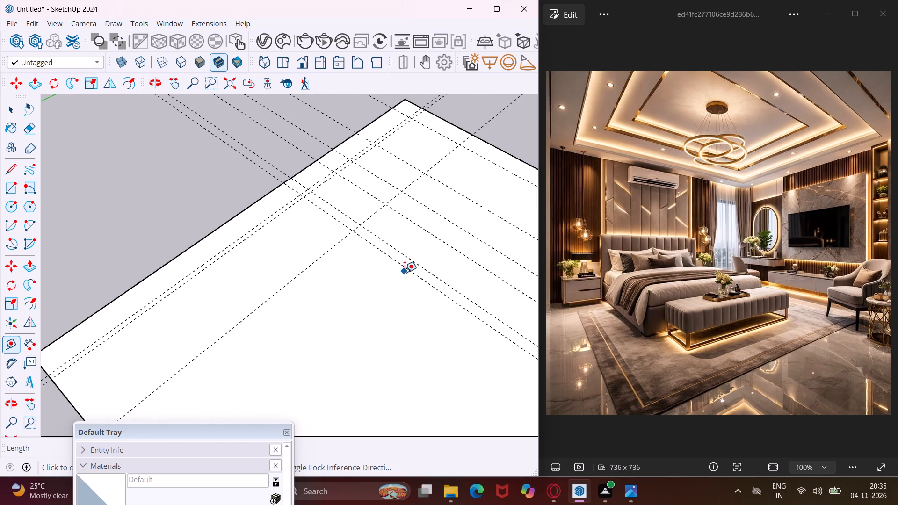
pyautogui.click(406, 272)
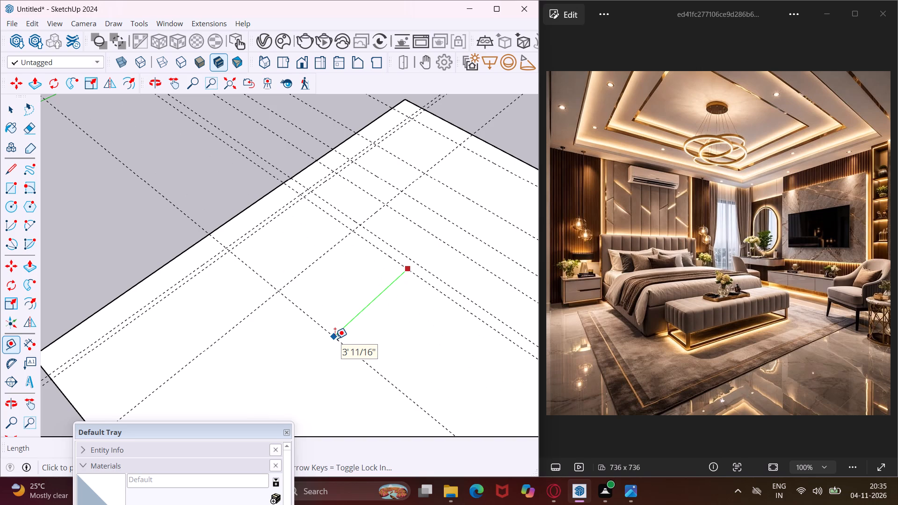
pyautogui.write("6'")
pyautogui.press('Return')
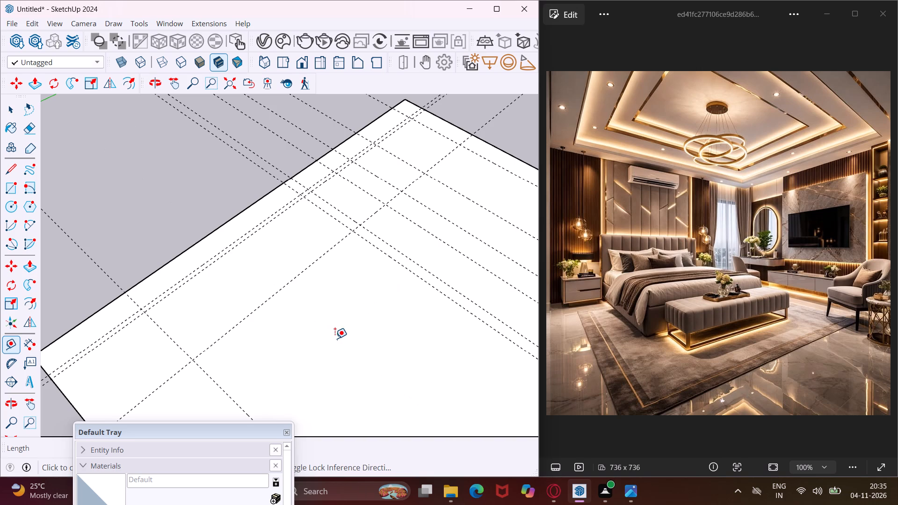
# Place a guide 4" beyond the 6' guide, toward the red axis.
pyautogui.scroll(-6, 372, 186)
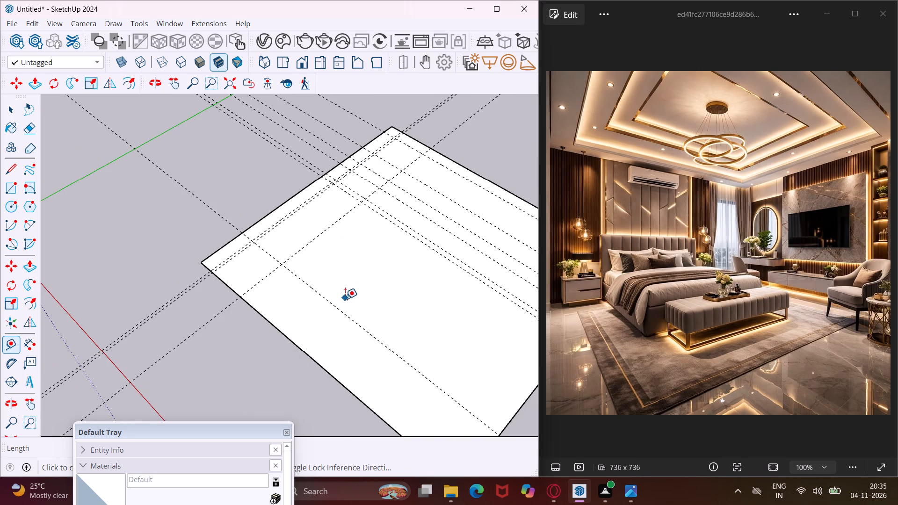
pyautogui.scroll(6, 341, 306)
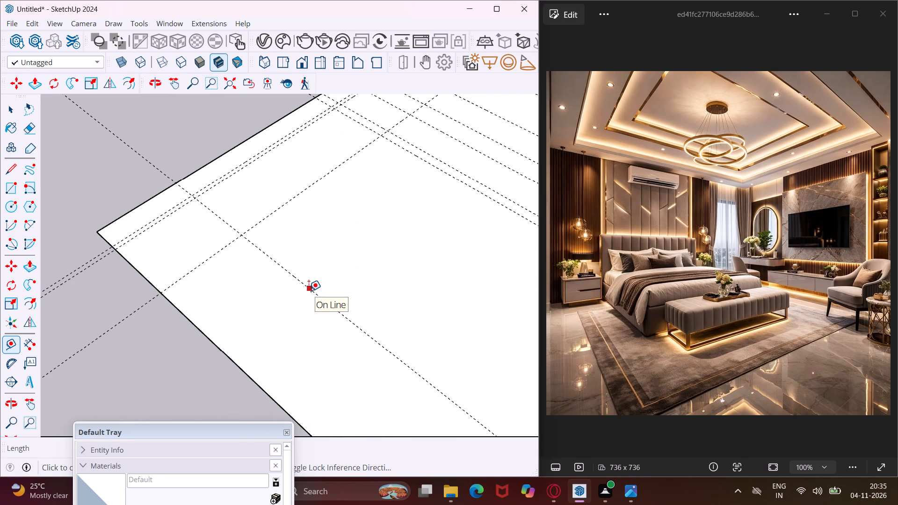
pyautogui.click(314, 292)
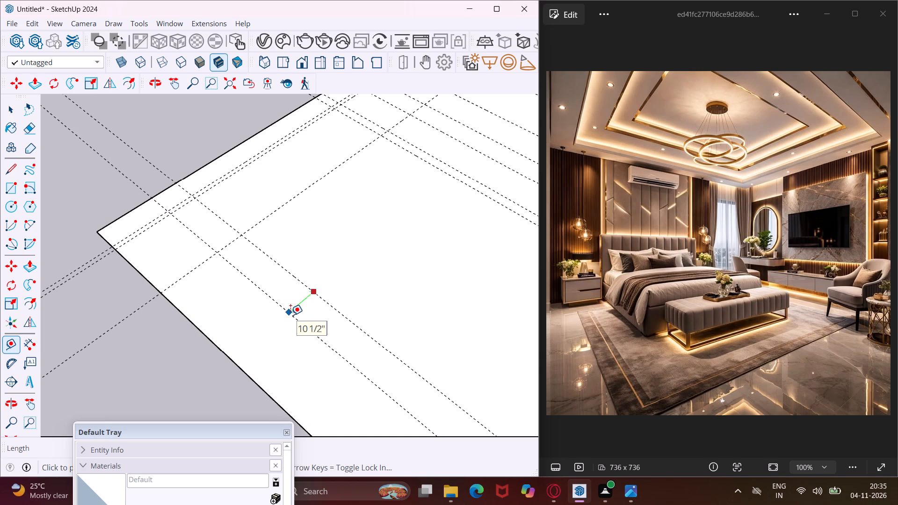
pyautogui.write('4"')
pyautogui.press('Return')
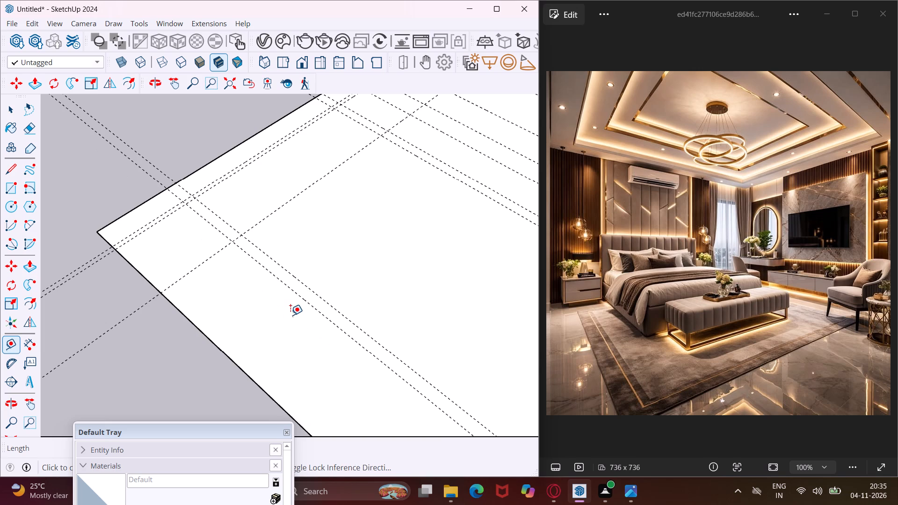
# Add a guide 2' further toward the red axis from the last 4" guide, near the floor edge.
pyautogui.click(330, 323)
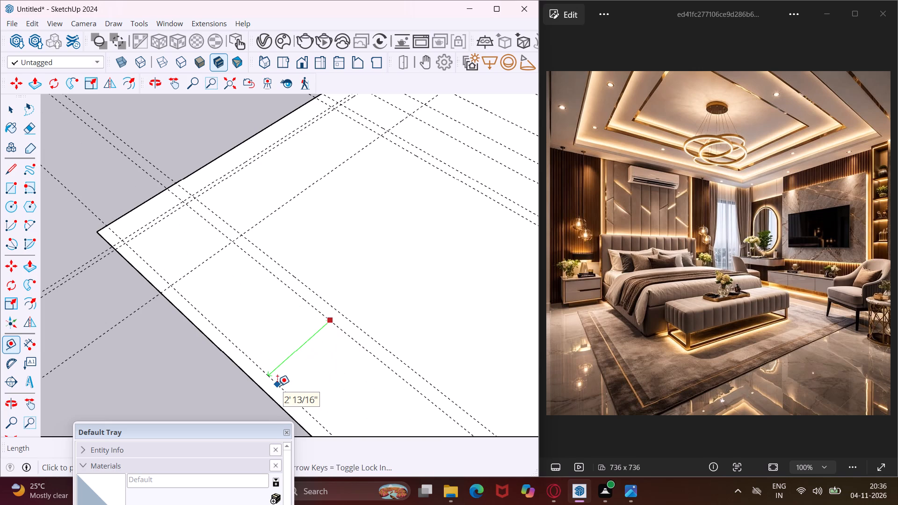
pyautogui.write("2'")
pyautogui.press('Return')
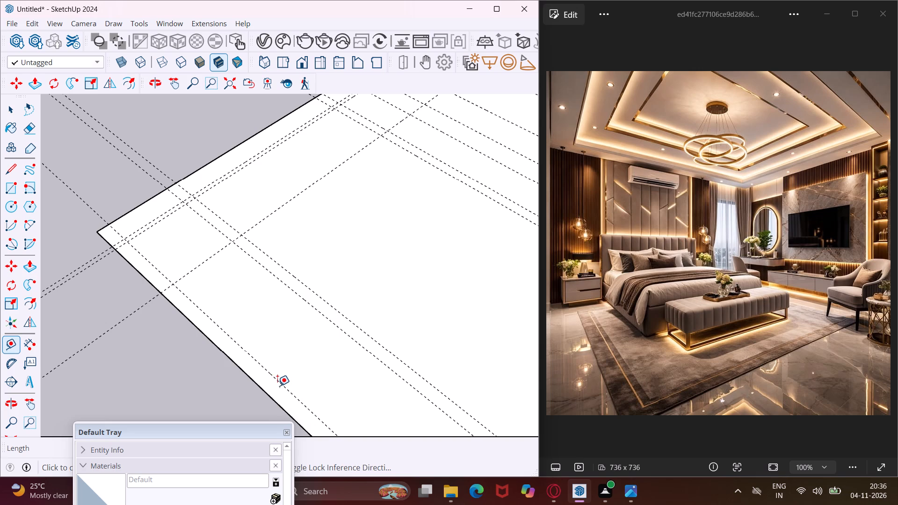
# Draw a 2' by 2' rectangle between the guides at the floor corner nearest the axis origin.
pyautogui.scroll(-3, 280, 350)
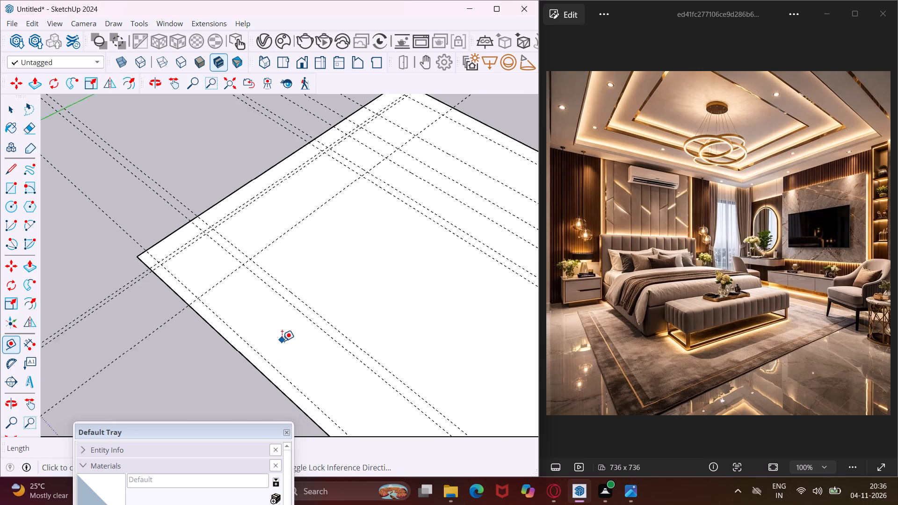
pyautogui.scroll(-1, 282, 341)
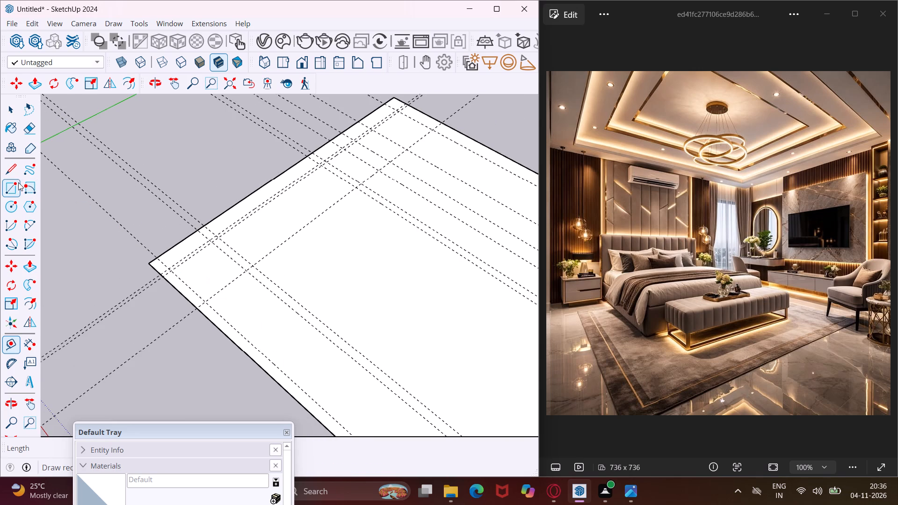
pyautogui.click(14, 182)
pyautogui.scroll(3, 167, 262)
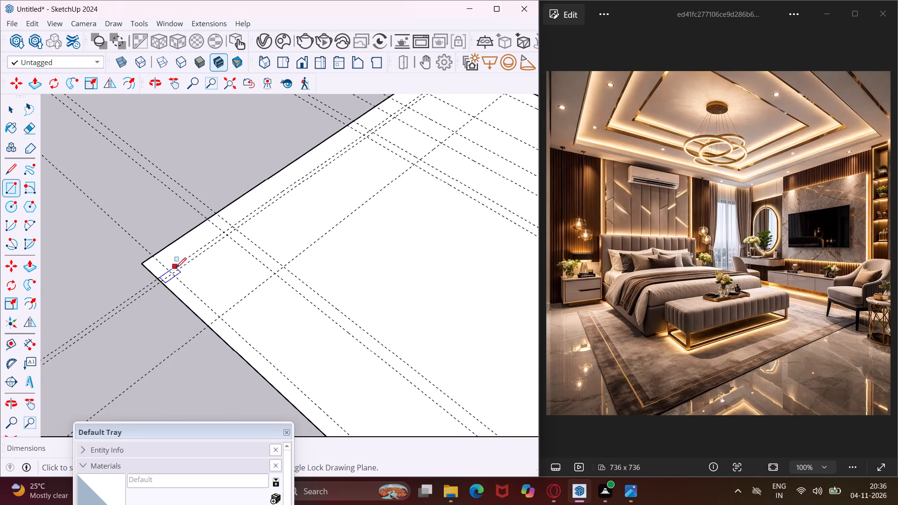
pyautogui.scroll(2, 177, 268)
pyautogui.click(171, 272)
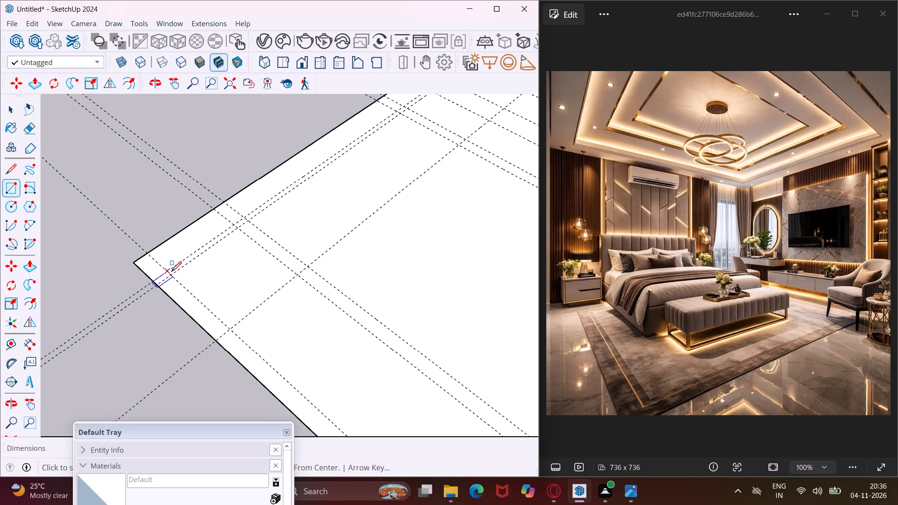
pyautogui.press('`')
pyautogui.press('Escape')
pyautogui.press('Escape')
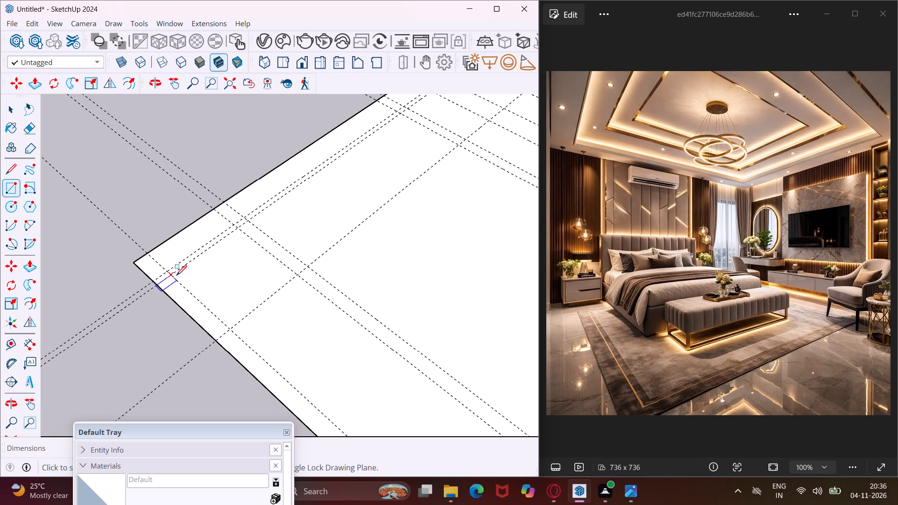
pyautogui.click(171, 275)
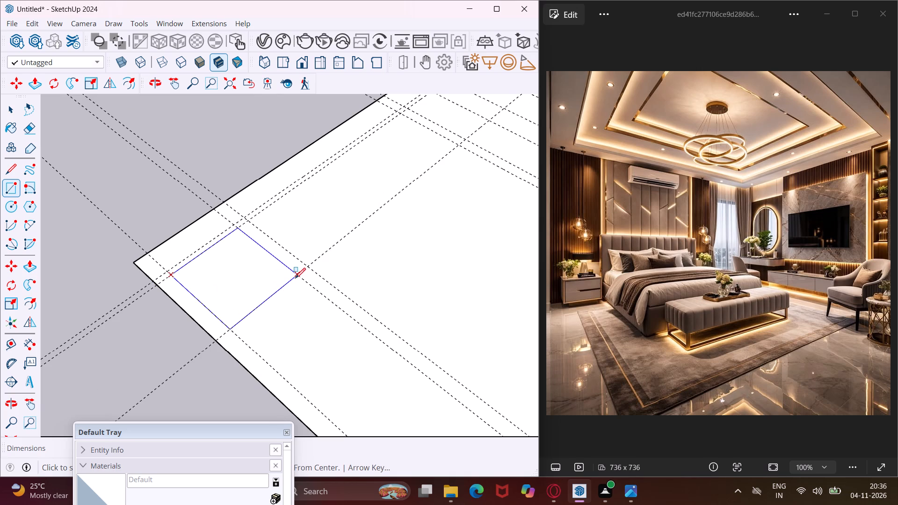
pyautogui.click(296, 278)
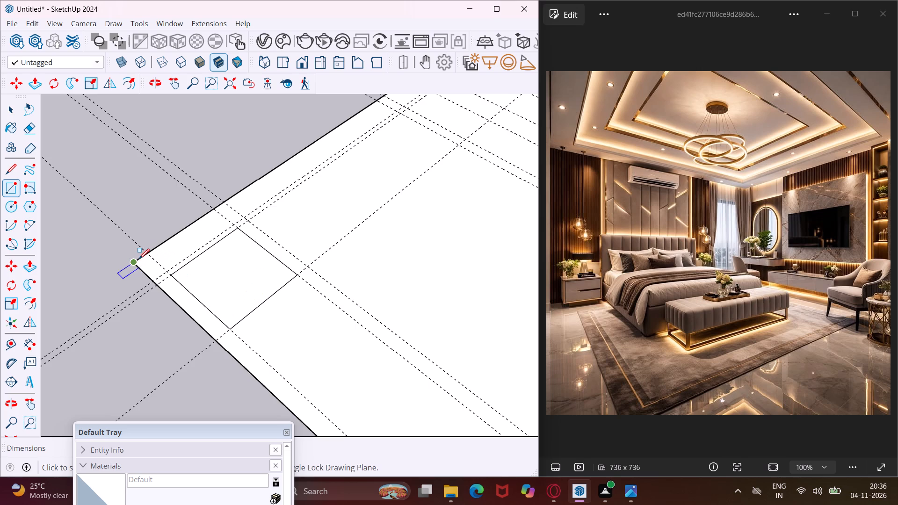
# Draw a narrow strip rectangle along the full floor edge nearest the green axis, out to the outer closely spaced guide.
pyautogui.click(136, 260)
pyautogui.scroll(-4, 213, 239)
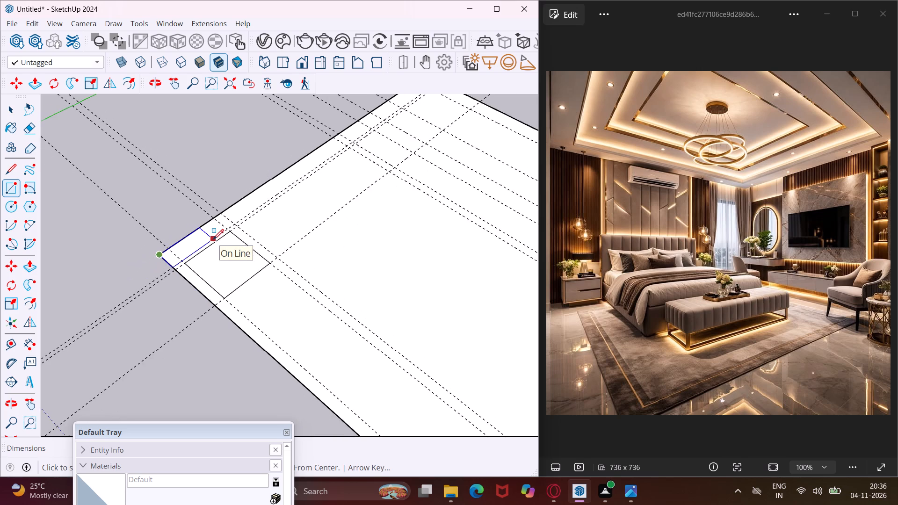
pyautogui.scroll(-3, 213, 239)
pyautogui.scroll(5, 395, 115)
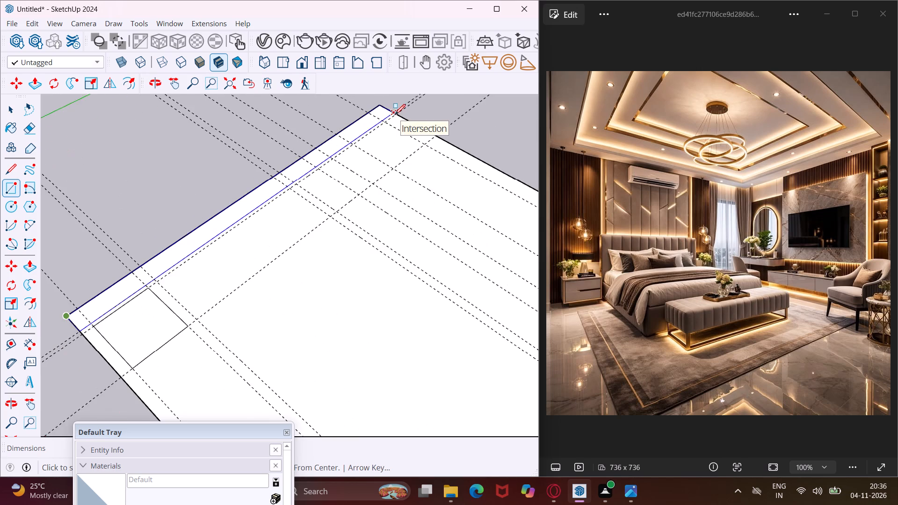
pyautogui.scroll(1, 395, 115)
pyautogui.click(393, 113)
# Draw a narrow strip rectangle along the floor edge farthest from the red axis, from the first strip to the opposite floor edge.
pyautogui.click(391, 114)
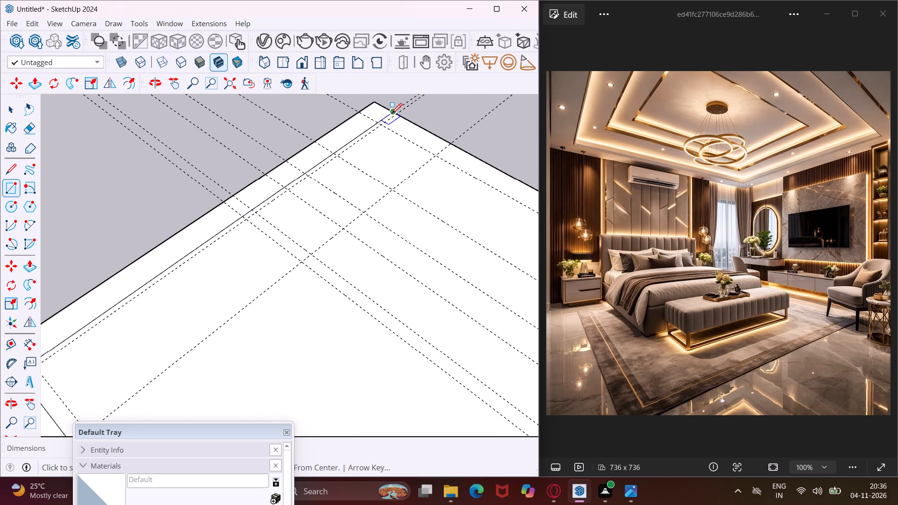
pyautogui.scroll(-11, 378, 138)
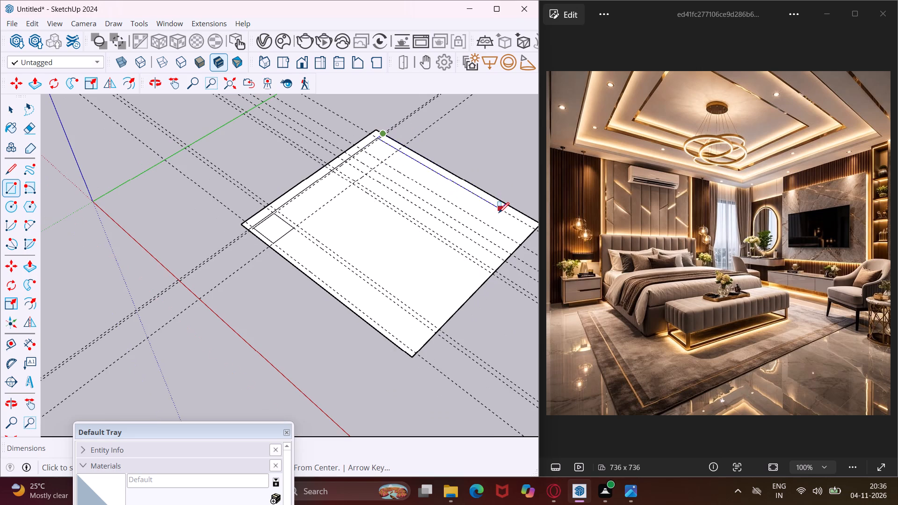
pyautogui.moveTo(499, 214); pyautogui.dragTo(444, 184, button='middle')
pyautogui.scroll(-5, 444, 185)
pyautogui.scroll(5, 502, 234)
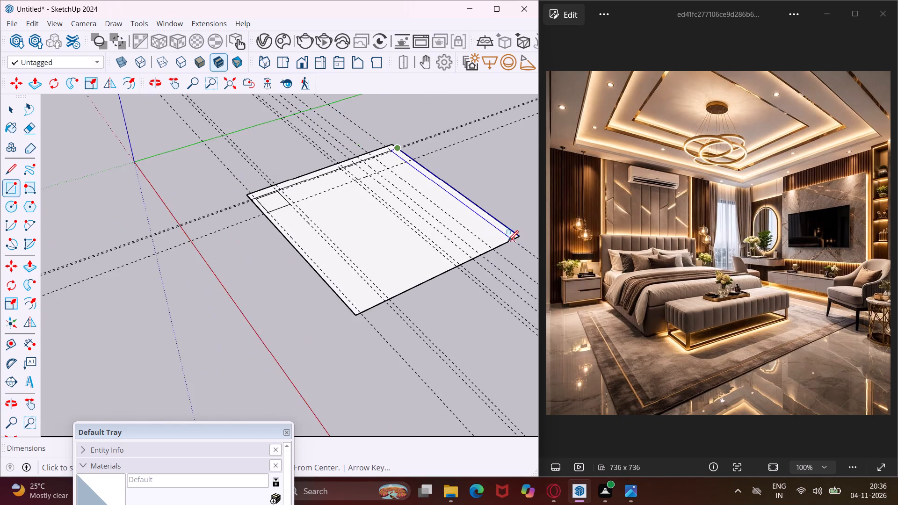
pyautogui.scroll(3, 508, 241)
pyautogui.click(513, 240)
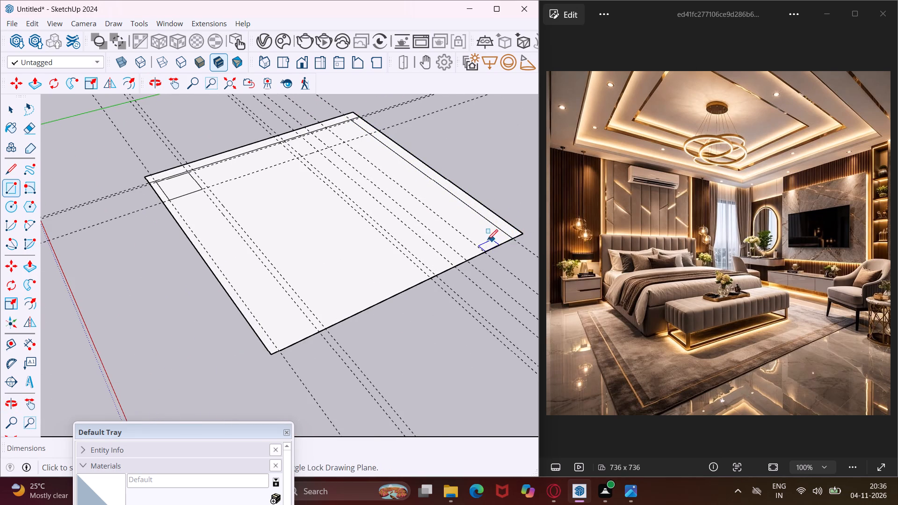
# Draw a second 2' by 2' rectangle between the guides near the far end of the floor edge nearest the green axis.
pyautogui.scroll(-3, 485, 240)
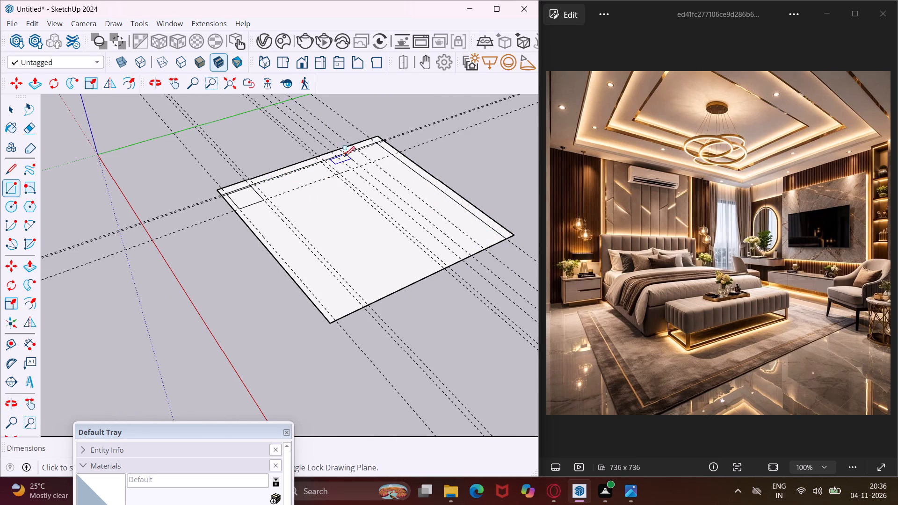
pyautogui.scroll(8, 345, 157)
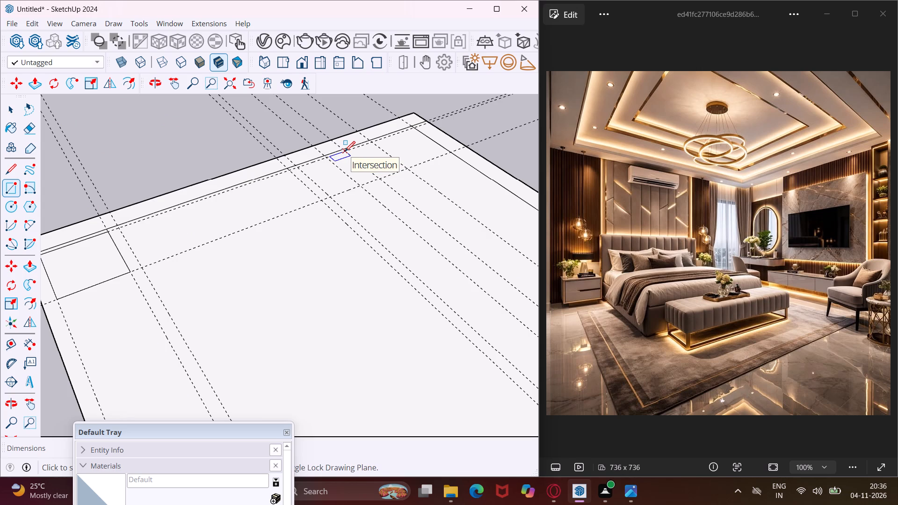
pyautogui.click(345, 151)
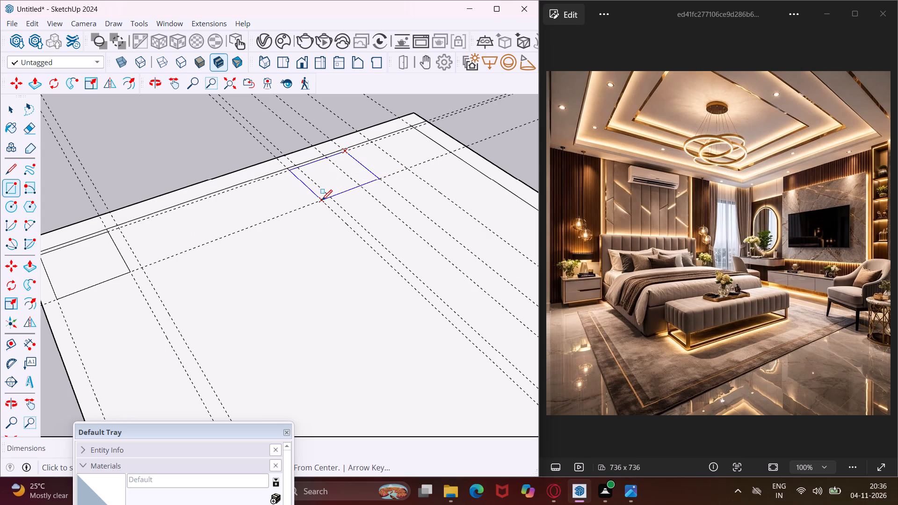
pyautogui.click(322, 200)
pyautogui.scroll(-4, 282, 211)
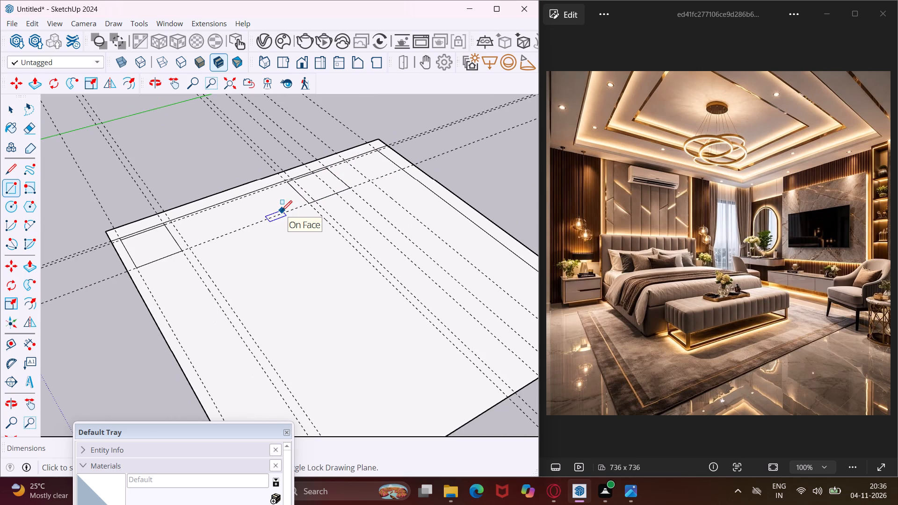
pyautogui.press('Escape')
# Extrude the narrow strip along the floor edge nearest the green axis up 10' with Push/Pull.
pyautogui.press('space')
pyautogui.moveTo(205, 205); pyautogui.dragTo(393, 230, button='middle')
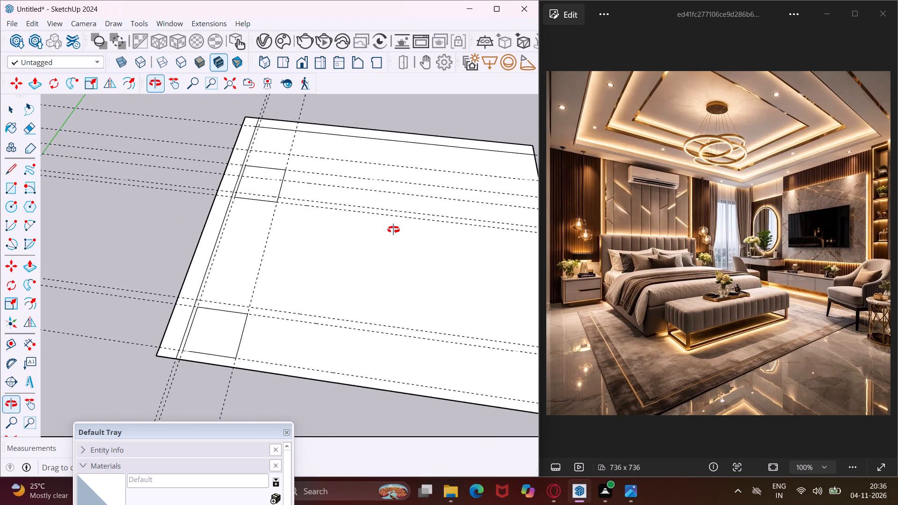
pyautogui.moveTo(393, 230); pyautogui.dragTo(417, 203, button='middle')
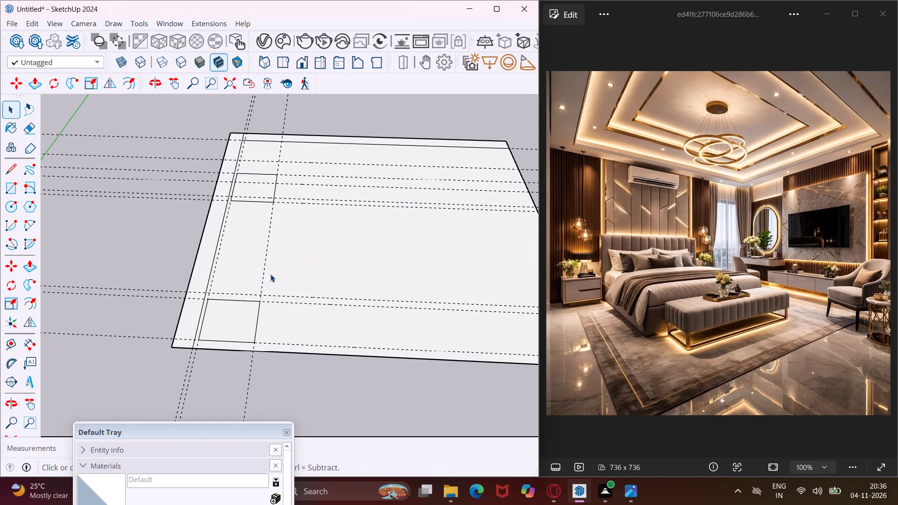
pyautogui.scroll(3, 232, 296)
pyautogui.click(171, 326)
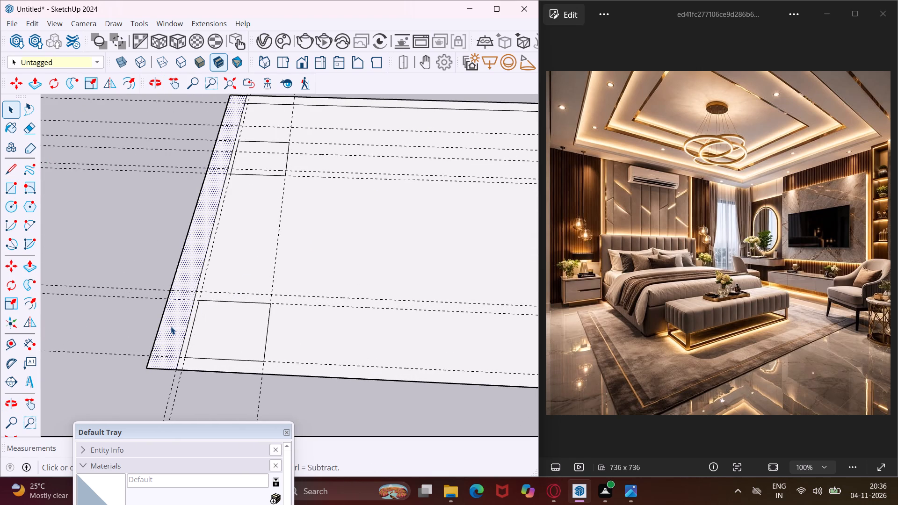
pyautogui.press('p')
pyautogui.click(171, 326)
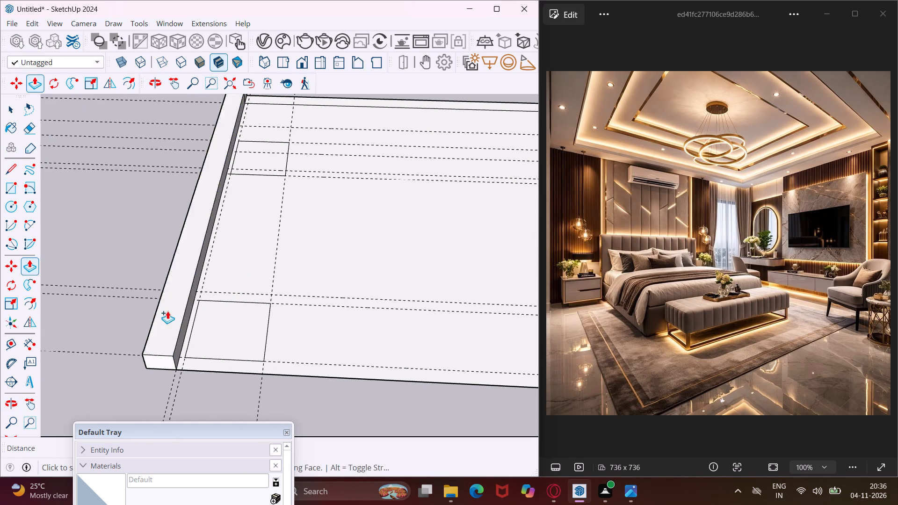
pyautogui.write("10'")
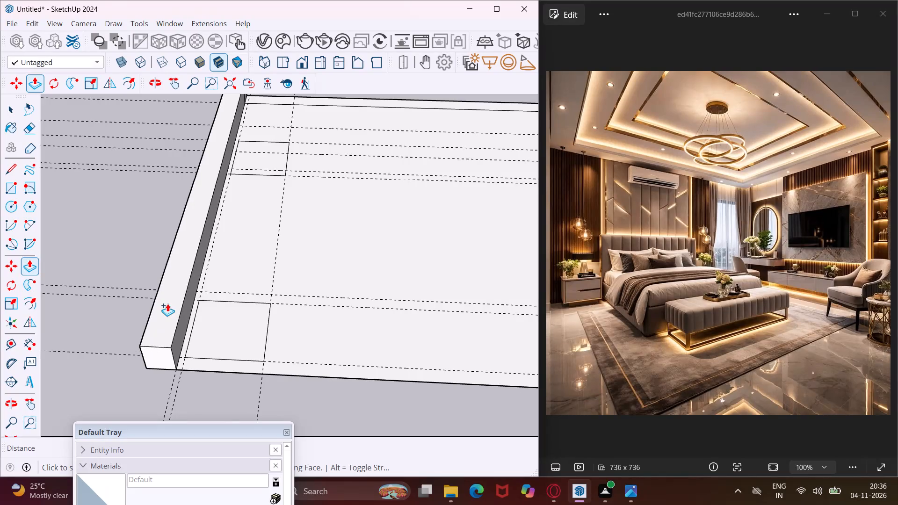
pyautogui.press('Return')
# Repeat the 10' Push/Pull on the strip along the floor edge farthest from the red axis to raise the second wall.
pyautogui.scroll(-3, 167, 304)
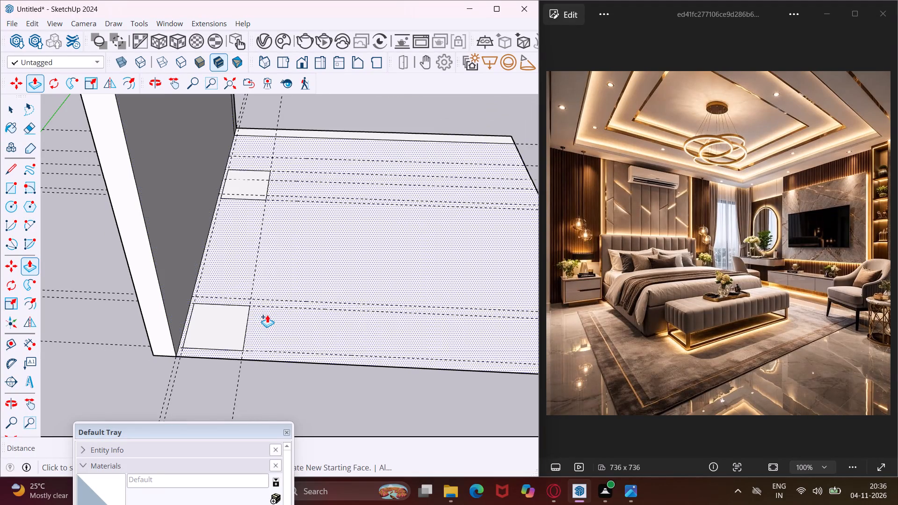
pyautogui.moveTo(267, 315); pyautogui.dragTo(63, 336, button='middle')
pyautogui.scroll(-2, 68, 346)
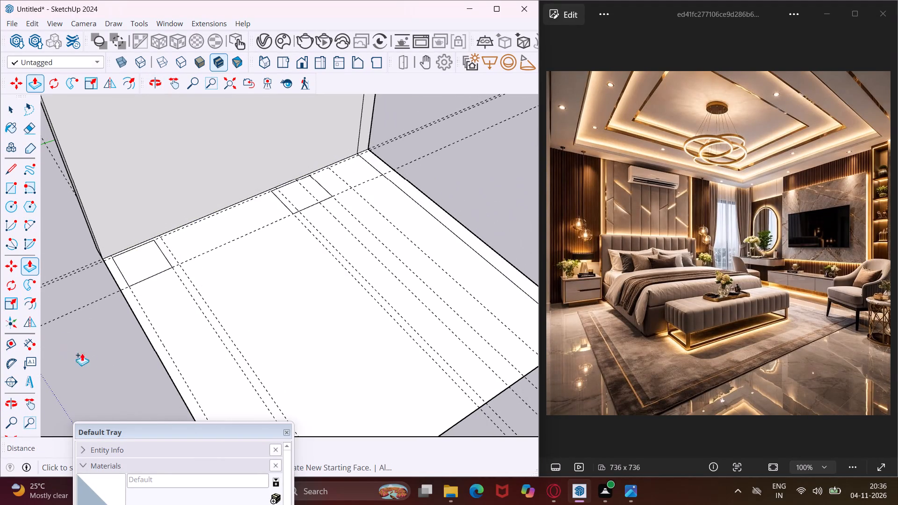
pyautogui.scroll(-2, 182, 331)
pyautogui.scroll(3, 366, 197)
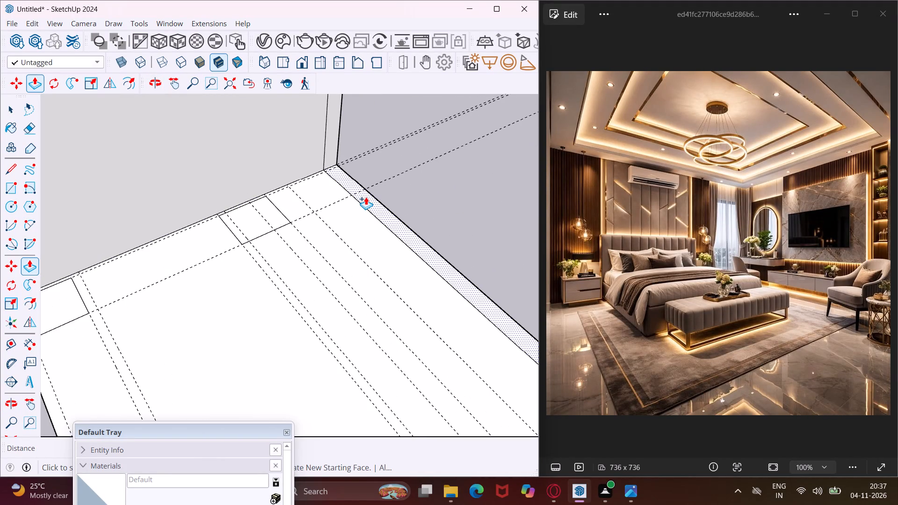
pyautogui.doubleClick(366, 197)
pyautogui.scroll(-4, 276, 230)
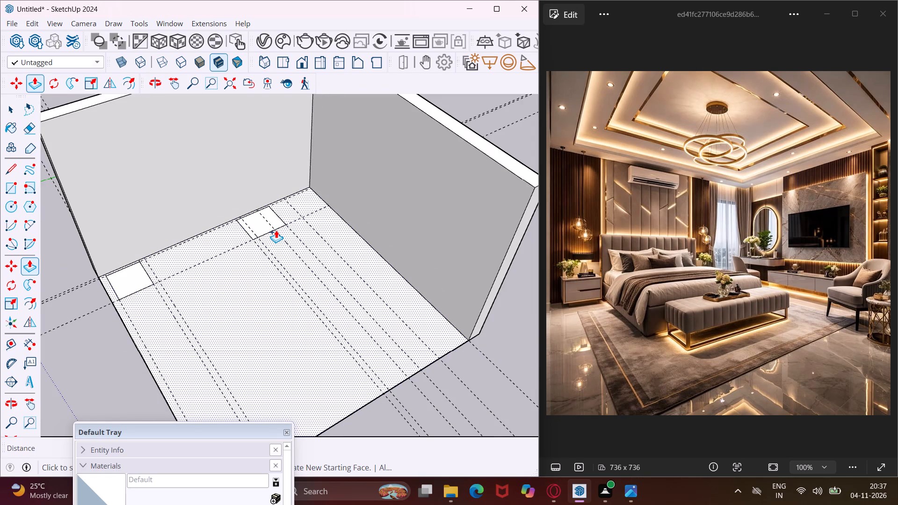
pyautogui.moveTo(276, 230); pyautogui.dragTo(310, 159, button='middle')
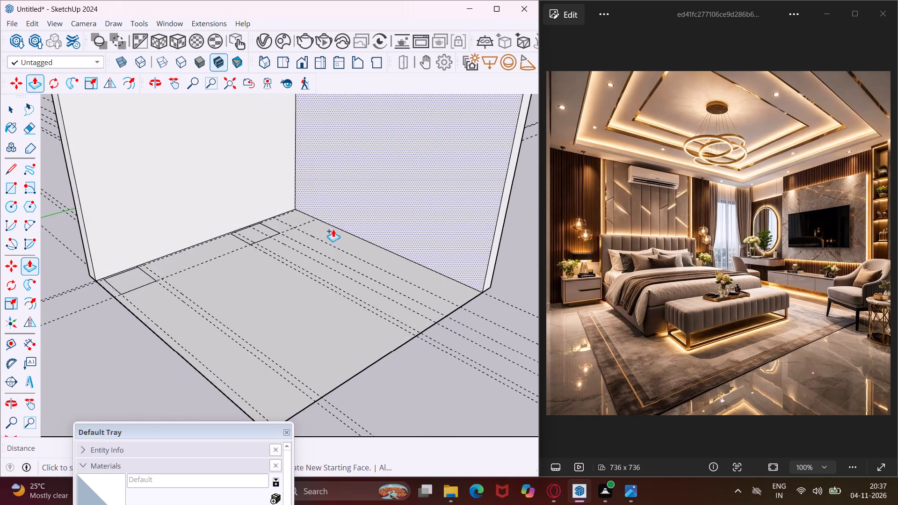
pyautogui.press('Escape')
pyautogui.press('space')
# Draw a 6" deep rotated rectangle downward from the full outer bottom edge of the wall farthest from the red axis.
pyautogui.moveTo(408, 353); pyautogui.dragTo(280, 188, button='middle')
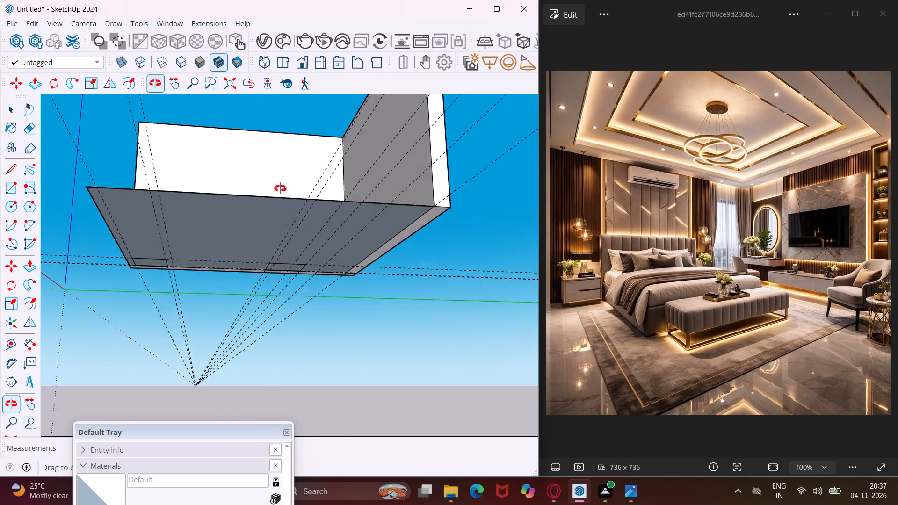
pyautogui.moveTo(280, 188); pyautogui.dragTo(272, 181, button='middle')
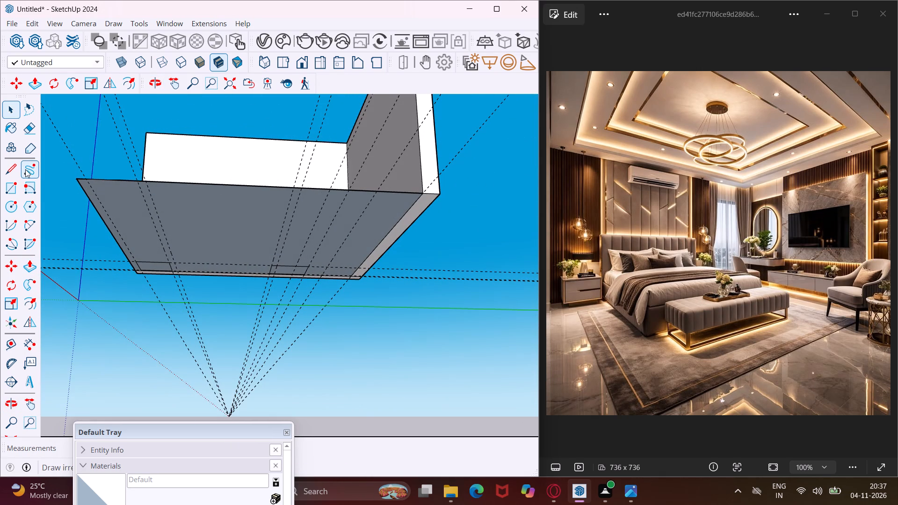
pyautogui.click(25, 194)
pyautogui.scroll(4, 369, 306)
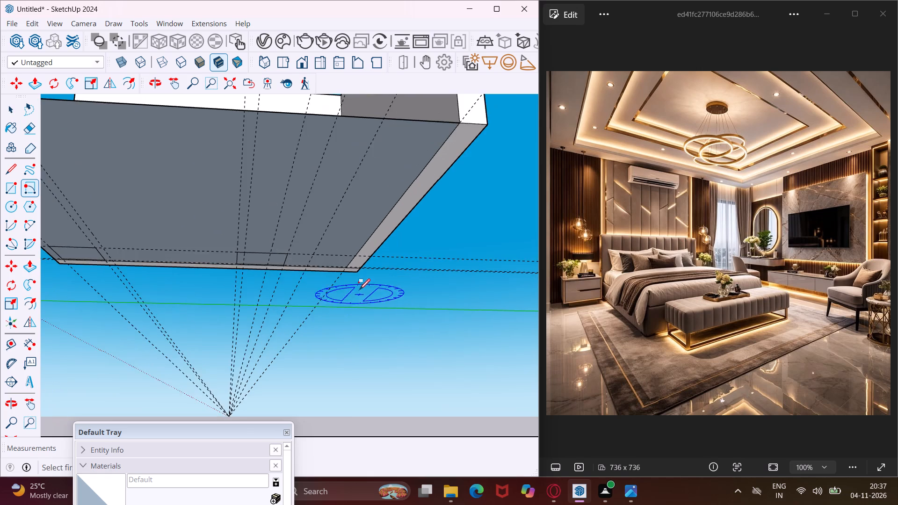
pyautogui.scroll(7, 359, 289)
pyautogui.click(355, 266)
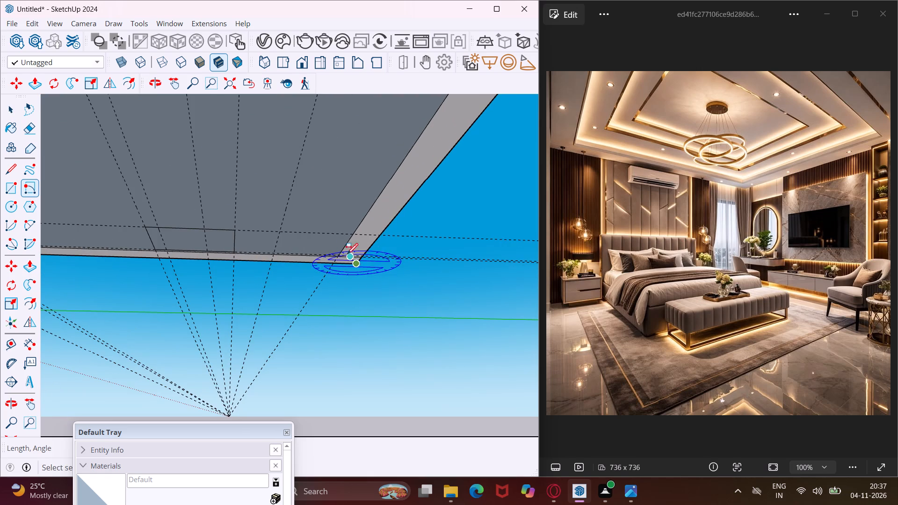
pyautogui.scroll(-9, 305, 250)
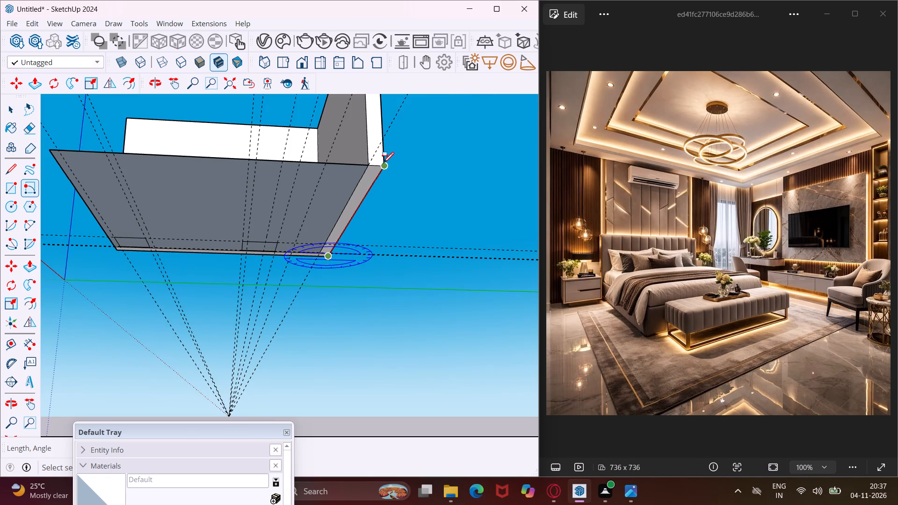
pyautogui.click(384, 165)
pyautogui.moveTo(384, 165); pyautogui.dragTo(394, 272, button='middle')
pyautogui.write('6"')
pyautogui.press('Return')
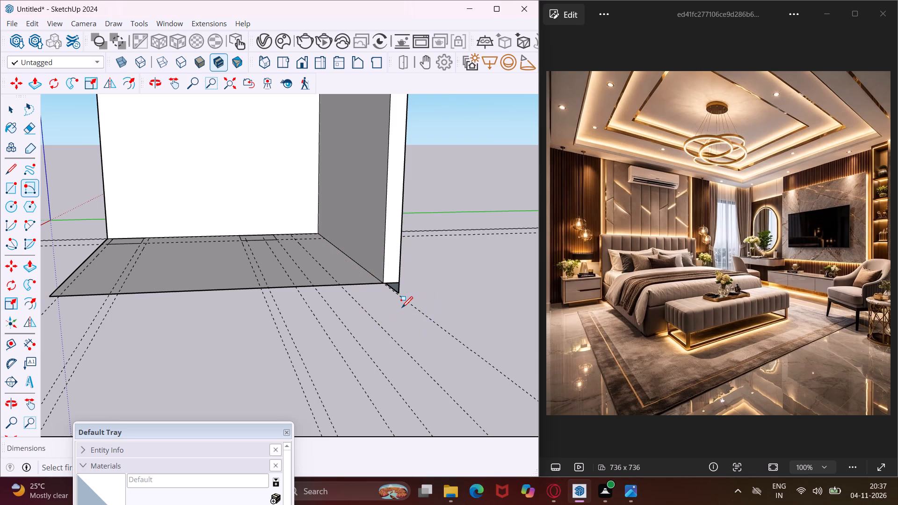
pyautogui.press('Escape')
pyautogui.press('space')
# Push/Pull the 6" deep face beneath the whole floor to the open end of the other wall, forming a floor slab.
pyautogui.moveTo(391, 308); pyautogui.dragTo(400, 267, button='middle')
pyautogui.scroll(3, 396, 256)
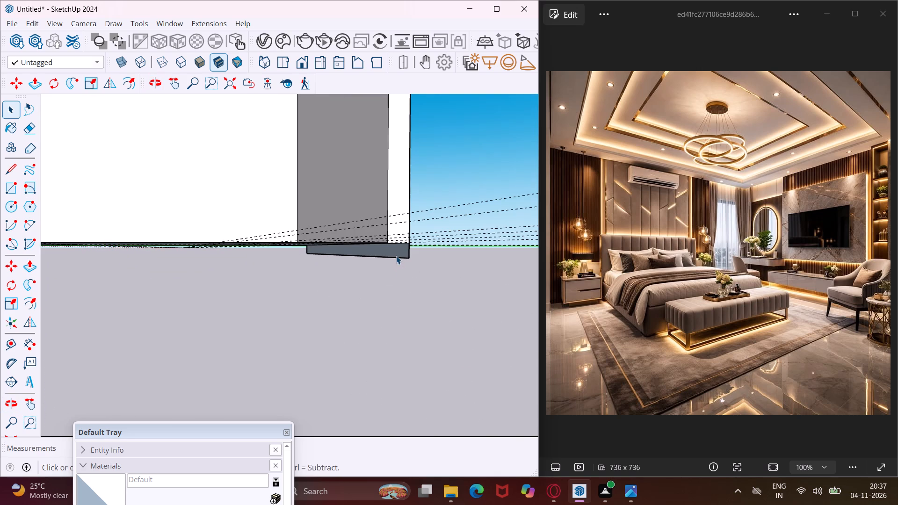
pyautogui.click(396, 252)
pyautogui.press('p')
pyautogui.click(396, 252)
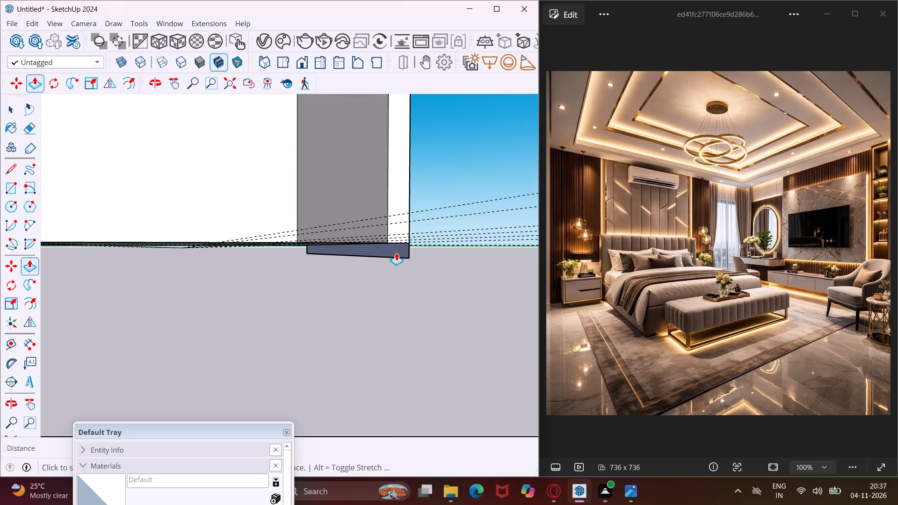
pyautogui.moveTo(333, 257); pyautogui.dragTo(352, 286, button='middle')
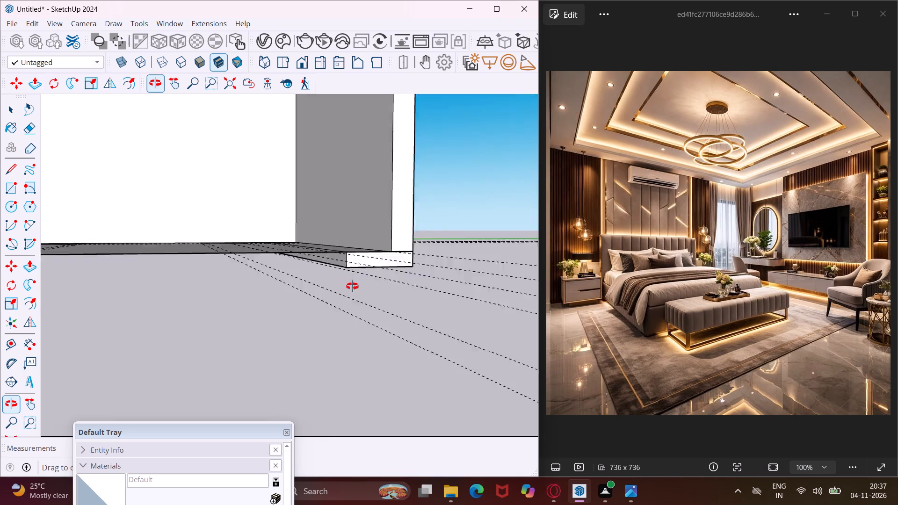
pyautogui.moveTo(352, 286); pyautogui.dragTo(425, 344, button='middle')
pyautogui.scroll(-9, 425, 344)
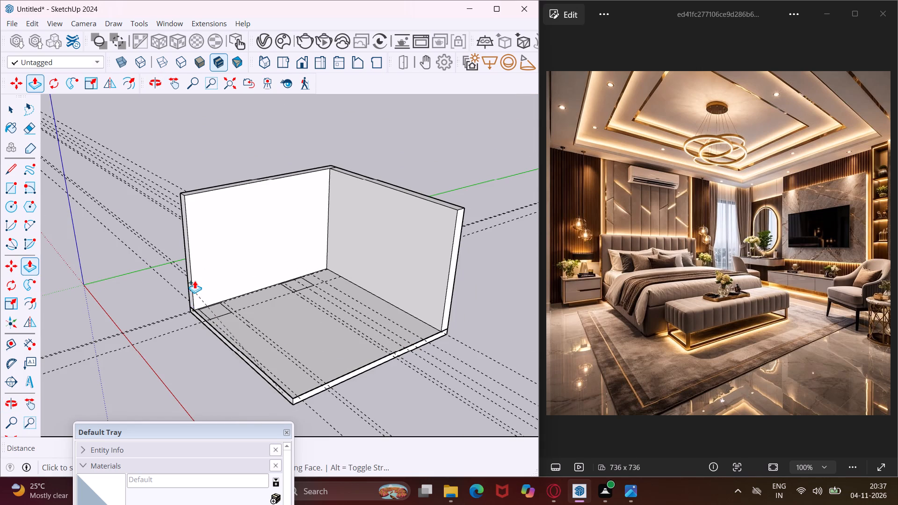
pyautogui.click(192, 275)
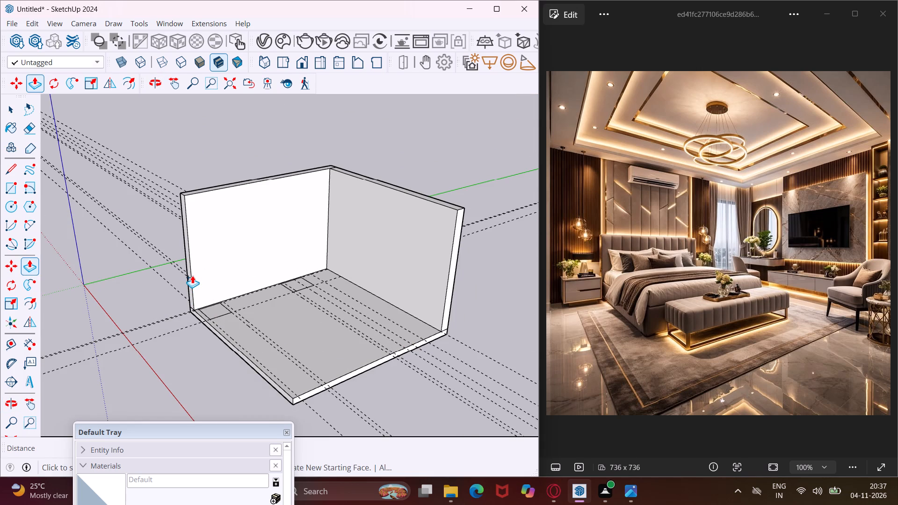
pyautogui.press('Escape')
pyautogui.press('space')
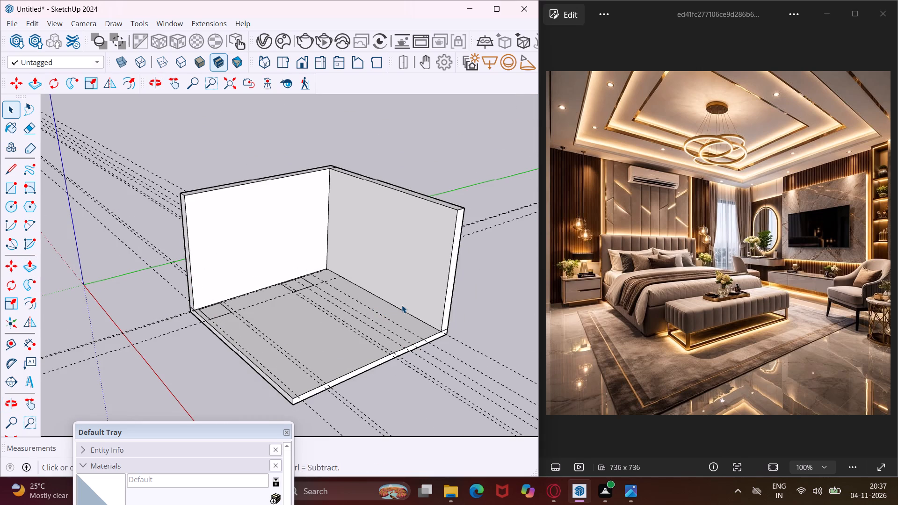
# Place a horizontal guide 2' below the inner top edge of the wall behind the two square footprints.
pyautogui.scroll(4, 403, 305)
pyautogui.moveTo(403, 305); pyautogui.dragTo(510, 330, button='middle')
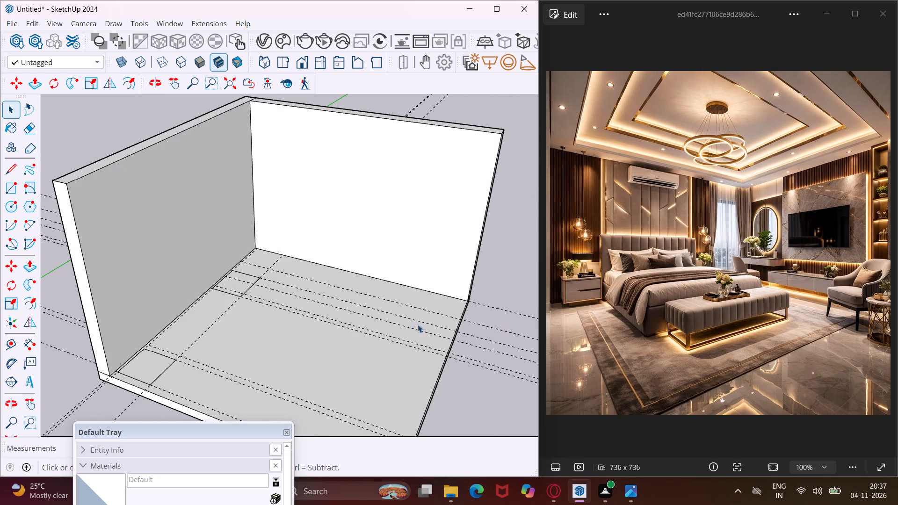
pyautogui.scroll(-3, 417, 325)
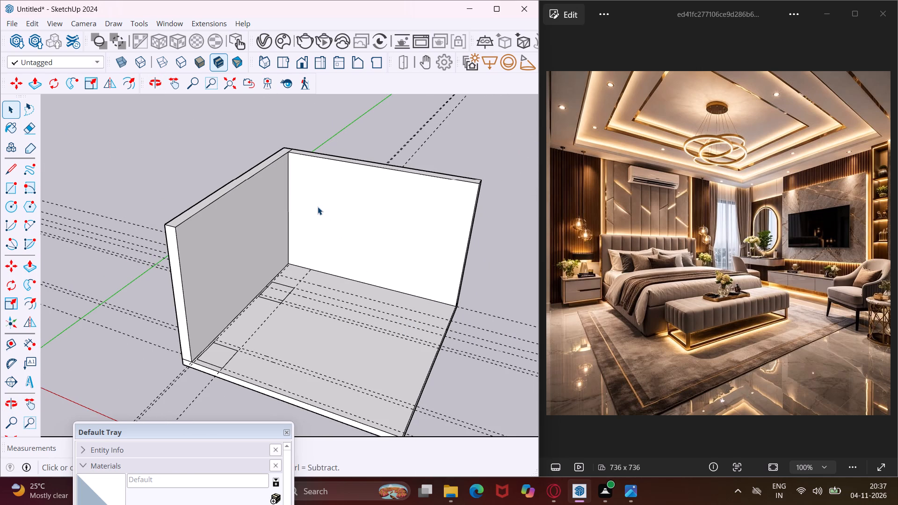
pyautogui.moveTo(318, 207); pyautogui.dragTo(275, 180, button='middle')
pyautogui.scroll(1, 275, 180)
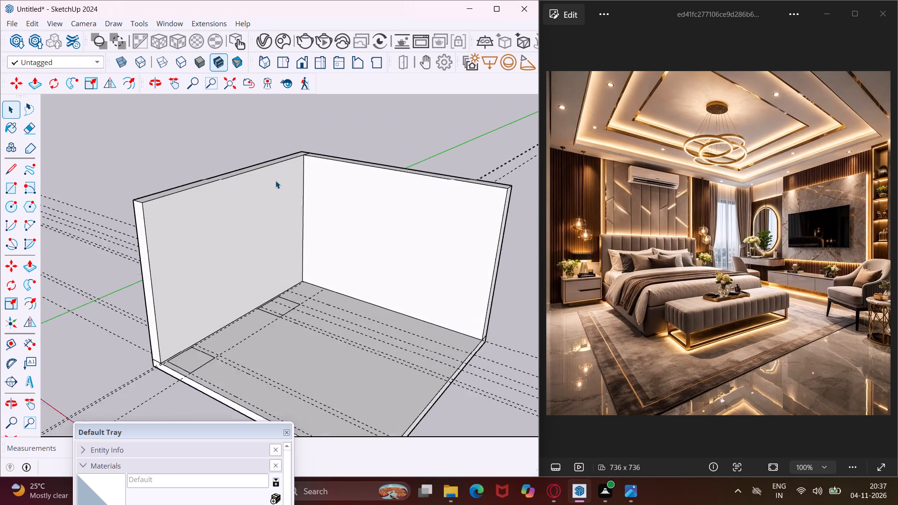
pyautogui.scroll(3, 275, 180)
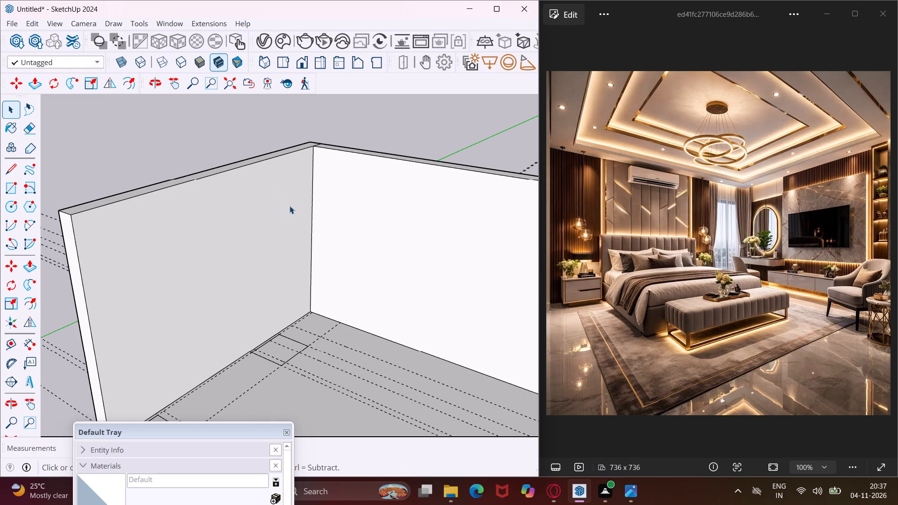
pyautogui.moveTo(361, 278); pyautogui.dragTo(363, 278, button='middle')
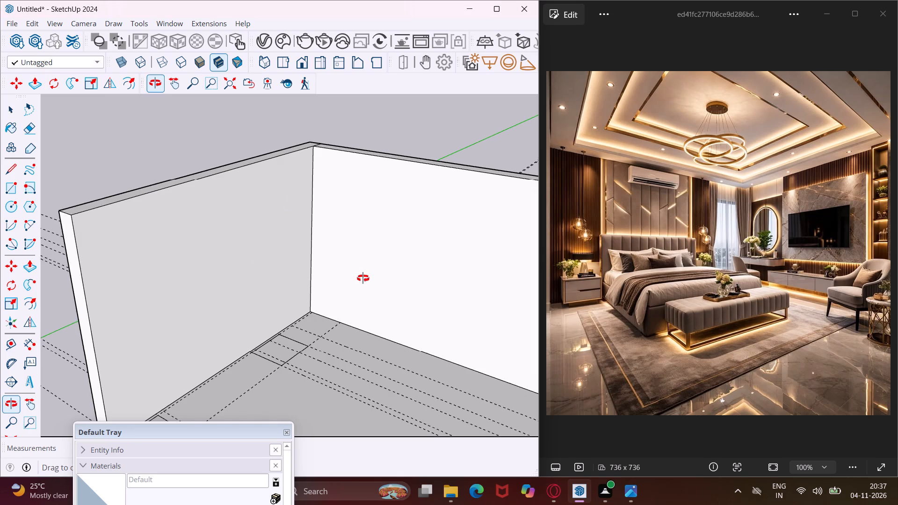
pyautogui.moveTo(363, 278); pyautogui.dragTo(336, 278, button='middle')
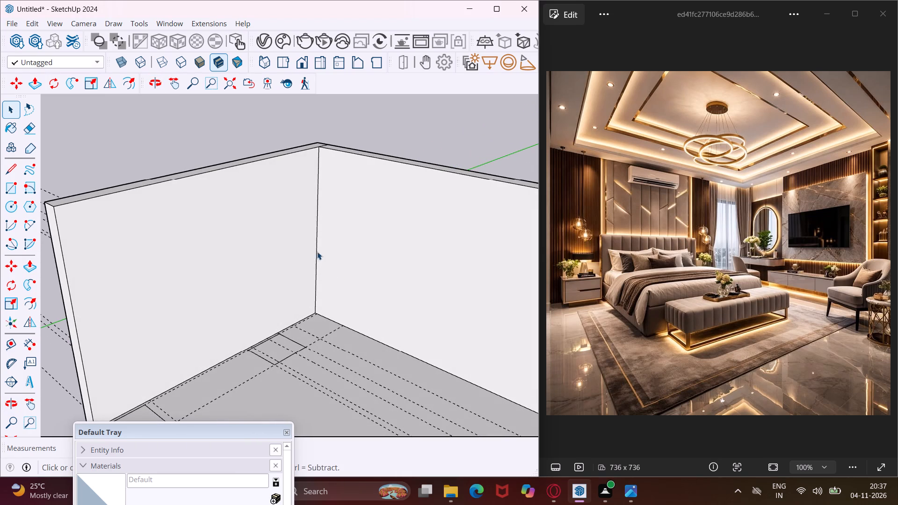
pyautogui.click(4, 344)
pyautogui.scroll(3, 277, 182)
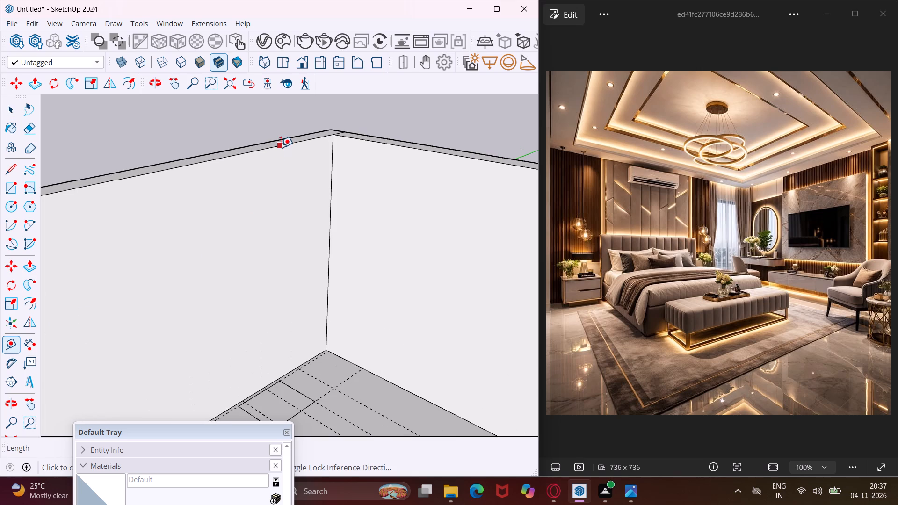
pyautogui.click(281, 147)
pyautogui.write("2'")
pyautogui.press('Return')
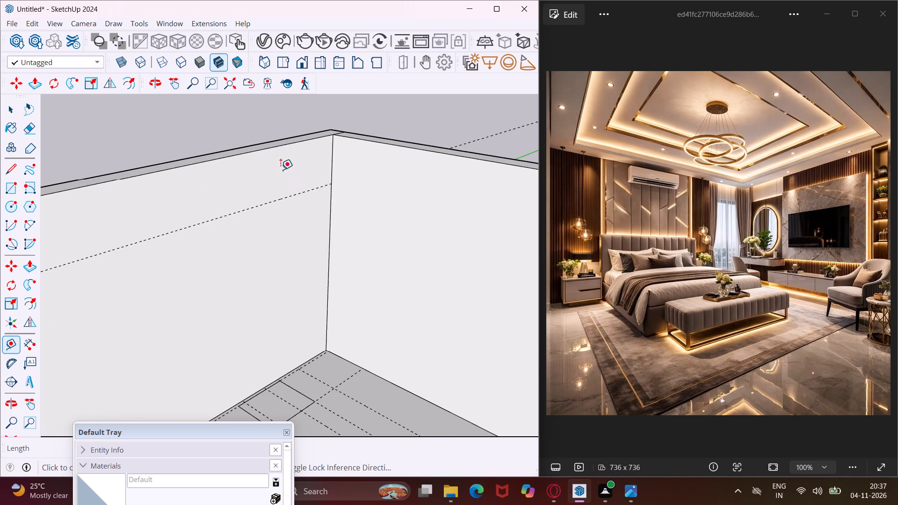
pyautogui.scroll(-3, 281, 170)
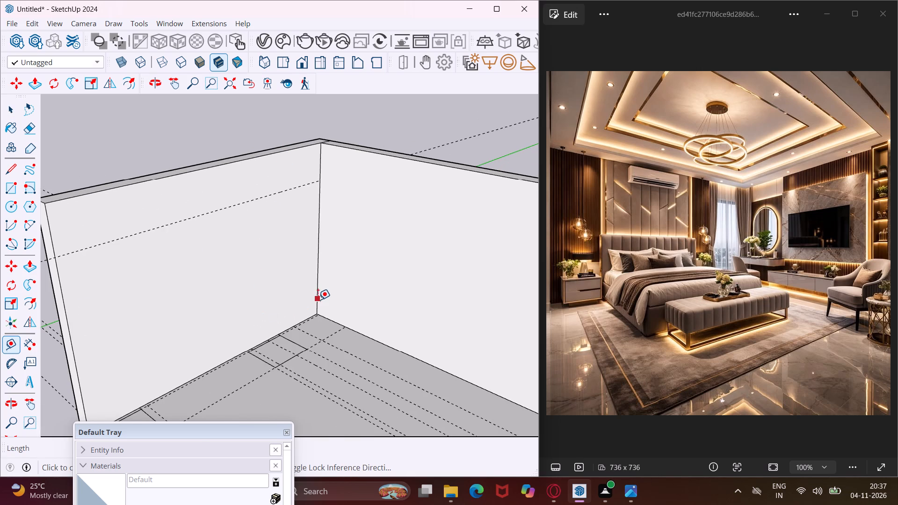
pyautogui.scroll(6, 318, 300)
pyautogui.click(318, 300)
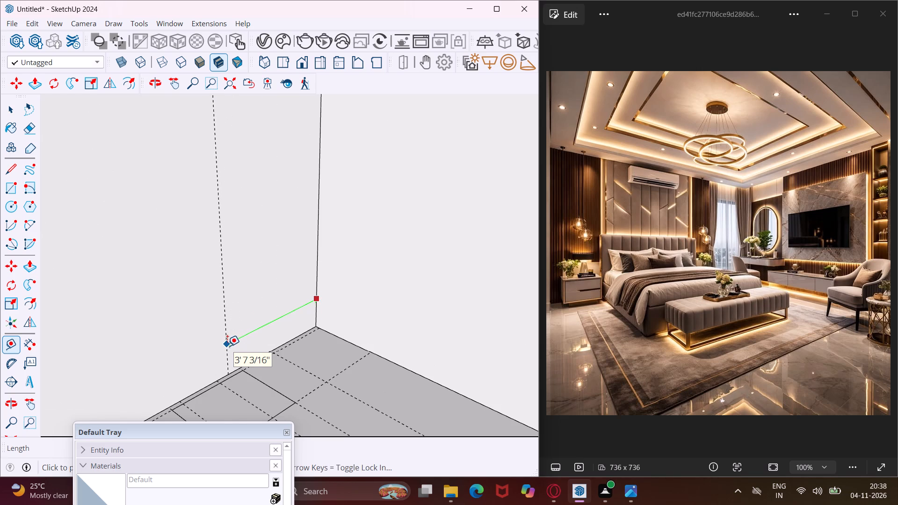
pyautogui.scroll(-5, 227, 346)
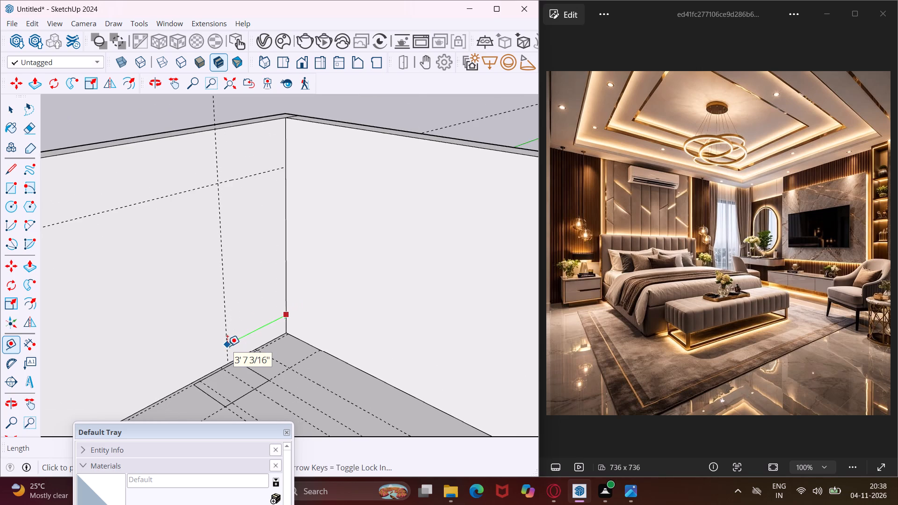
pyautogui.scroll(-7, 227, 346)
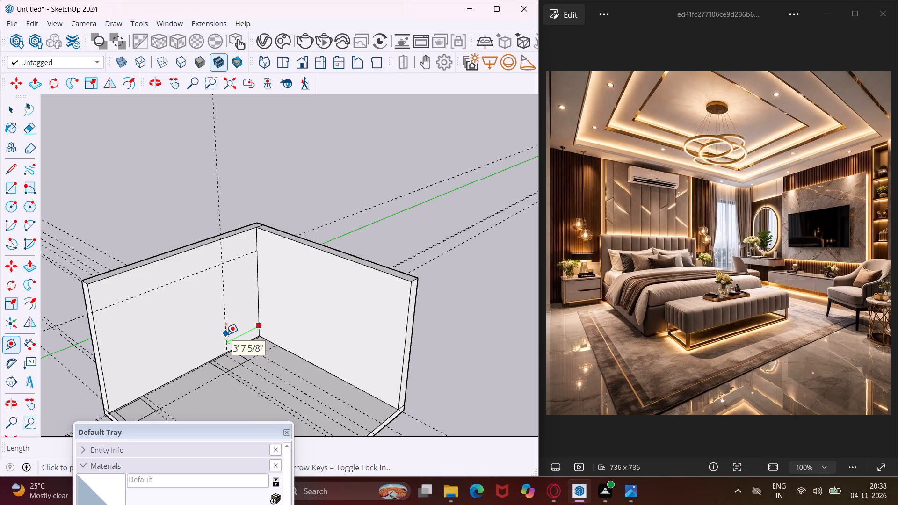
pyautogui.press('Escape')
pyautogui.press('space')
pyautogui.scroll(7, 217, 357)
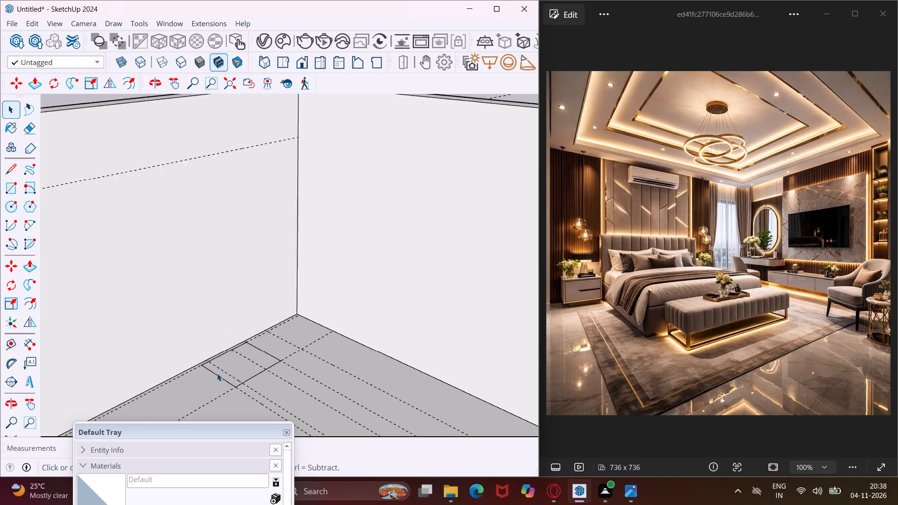
# Erase the side of the square footprint near the wall corner that faces the other footprint, undoing the extra erasure.
pyautogui.scroll(1, 217, 373)
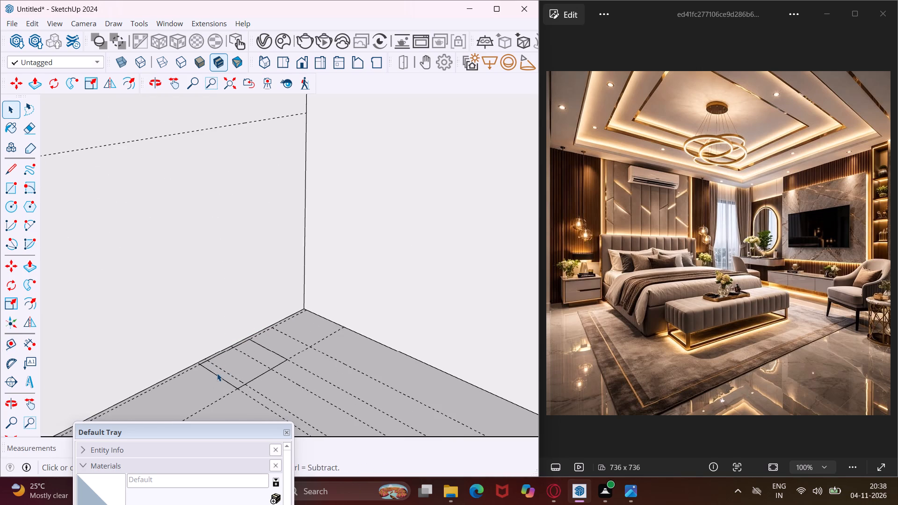
pyautogui.press('e')
pyautogui.scroll(7, 216, 382)
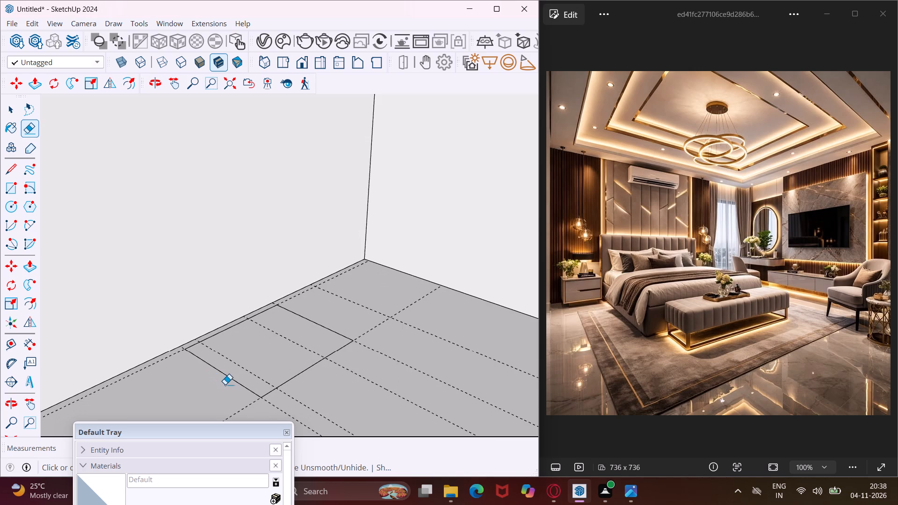
pyautogui.click(248, 389)
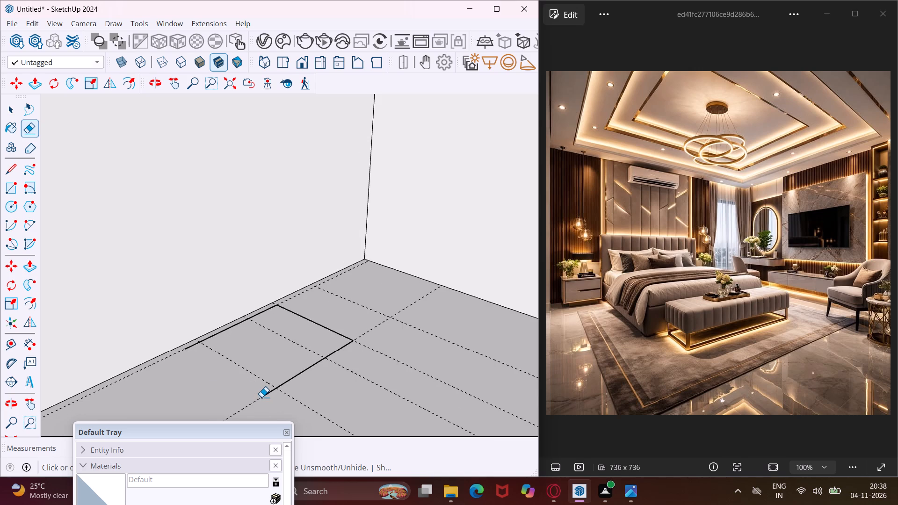
pyautogui.click(261, 397)
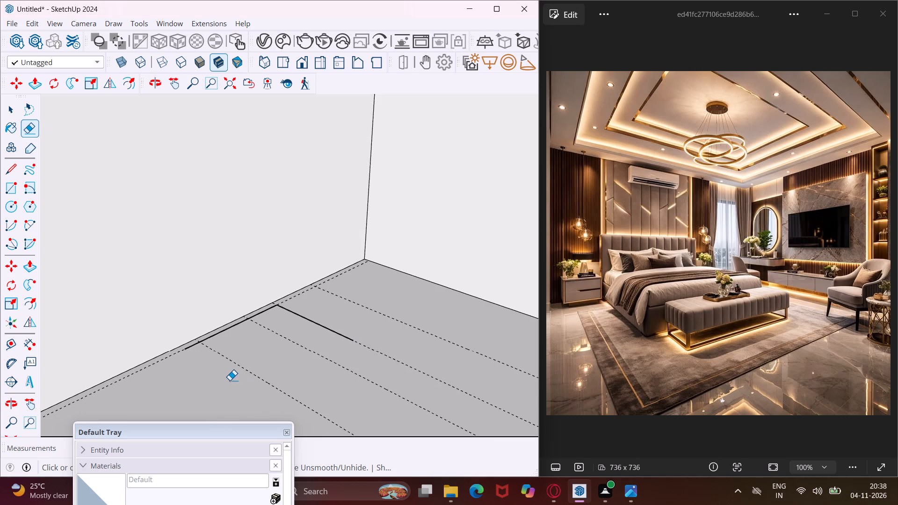
pyautogui.hotkey('ctrl', 'z')
pyautogui.press('Escape')
pyautogui.press('space')
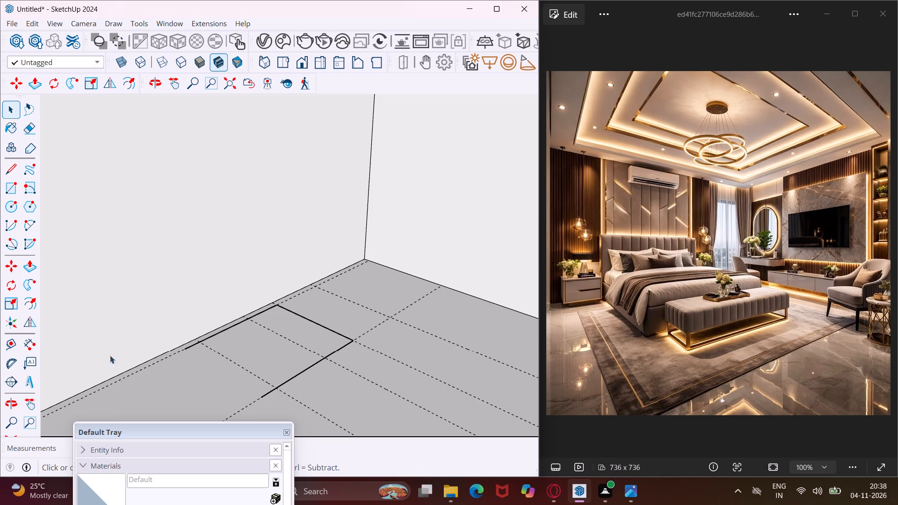
# Redraw the footprint's missing side as a line along the floor guide just inside it, joining its two open edges.
pyautogui.click(8, 166)
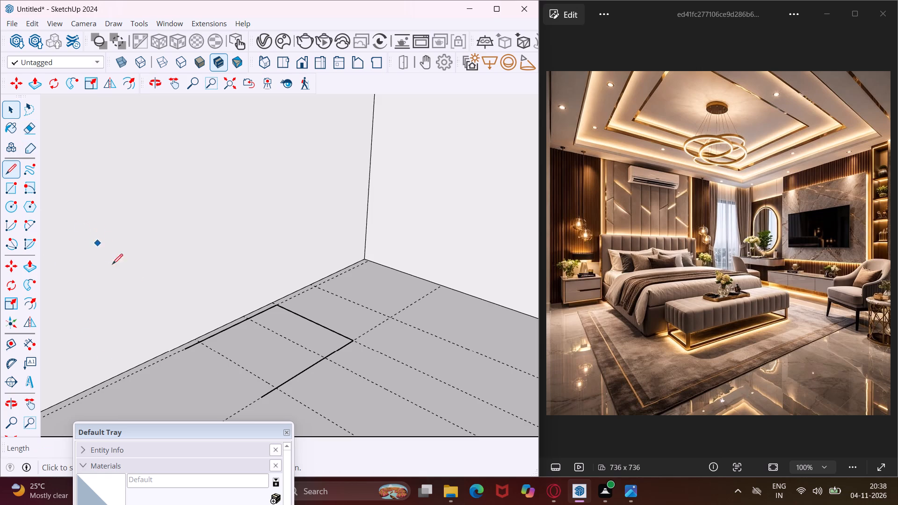
pyautogui.click(275, 387)
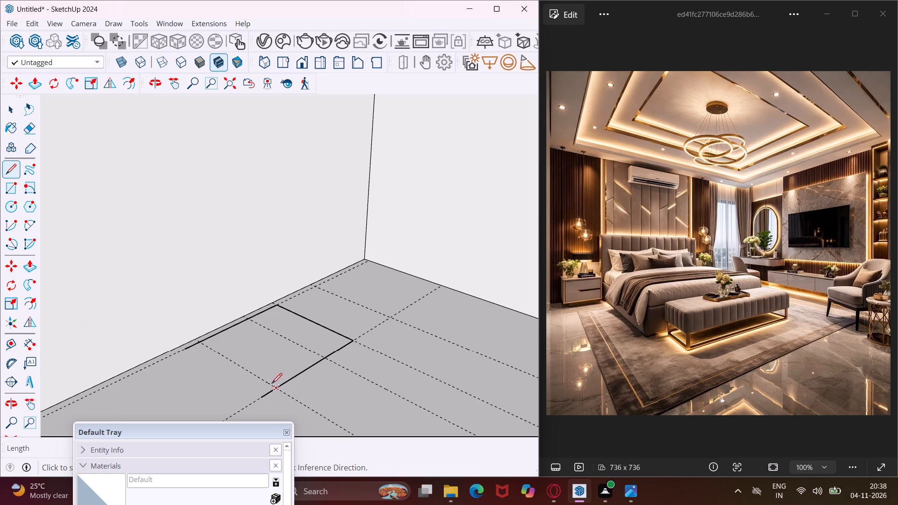
pyautogui.click(199, 341)
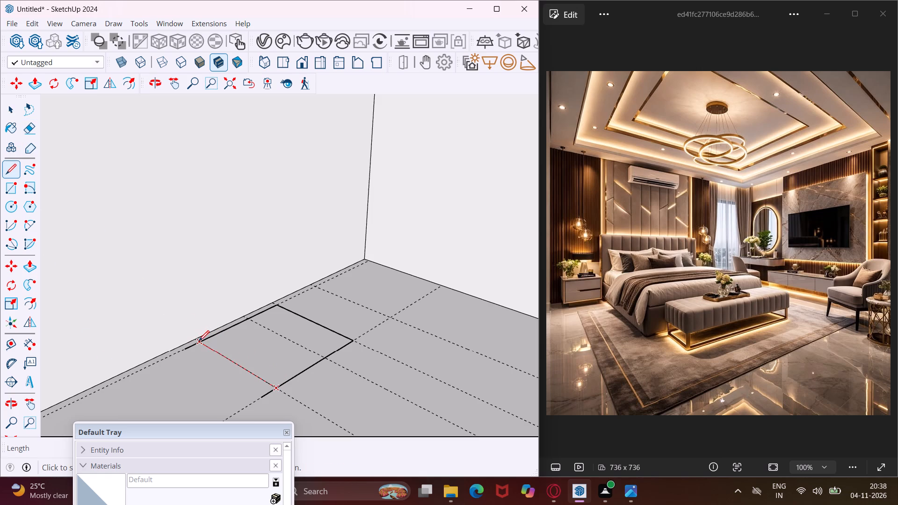
pyautogui.press('Escape')
pyautogui.press('space')
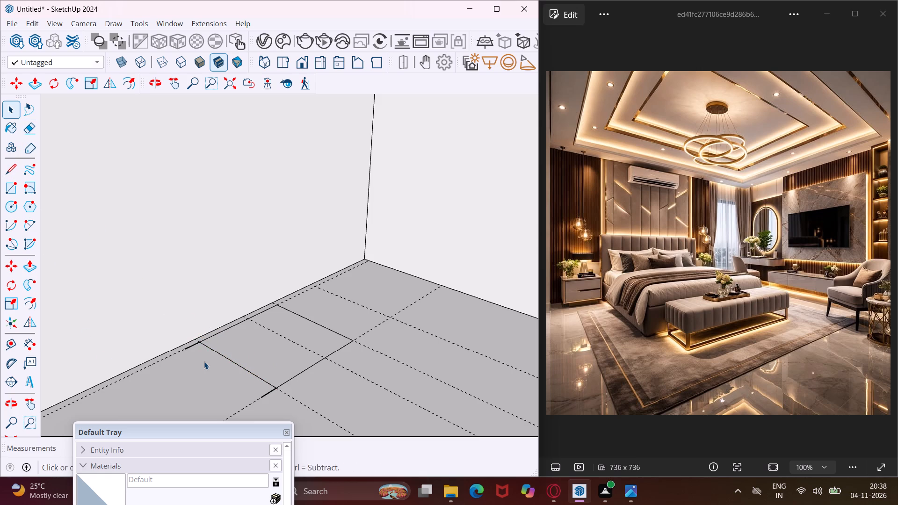
# Erase the two short edge stubs projecting beyond the footprint's redrawn side.
pyautogui.press('e')
pyautogui.click(263, 399)
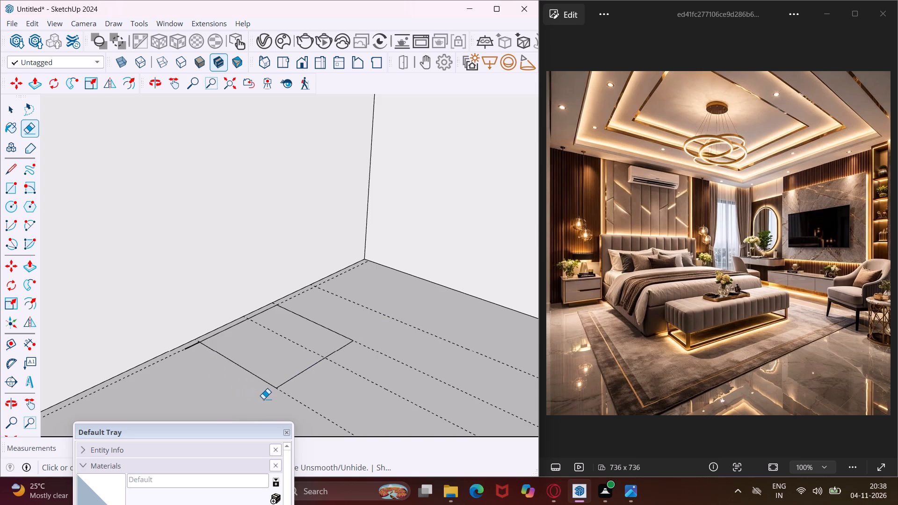
pyautogui.click(189, 347)
pyautogui.scroll(-3, 224, 309)
pyautogui.scroll(-7, 292, 270)
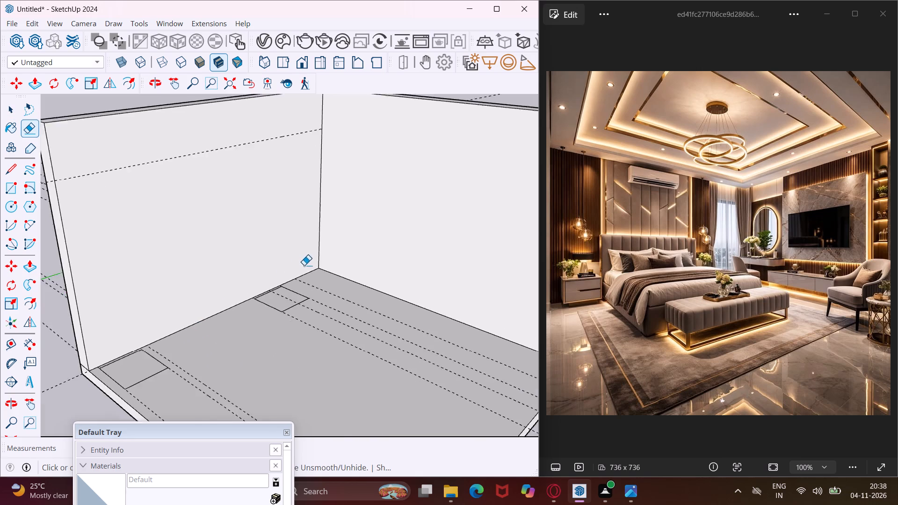
pyautogui.scroll(-1, 304, 265)
pyautogui.press('Escape')
pyautogui.press('space')
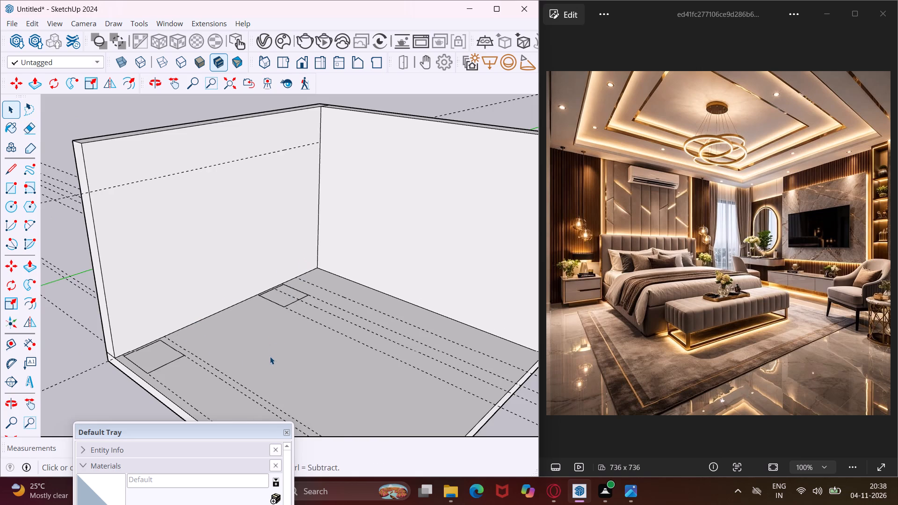
# Place a floor guide 4" outside the corner footprint's redrawn side, toward the other footprint.
pyautogui.scroll(3, 270, 356)
pyautogui.scroll(-4, 270, 356)
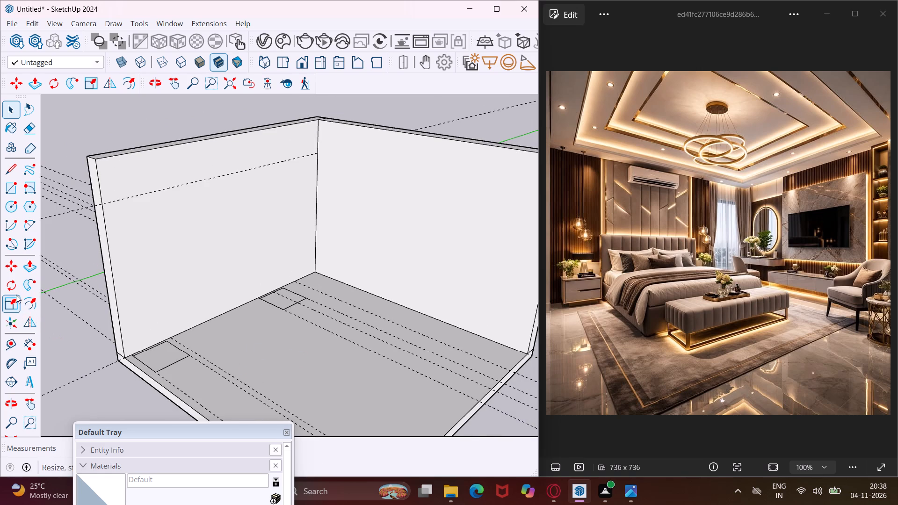
pyautogui.click(14, 340)
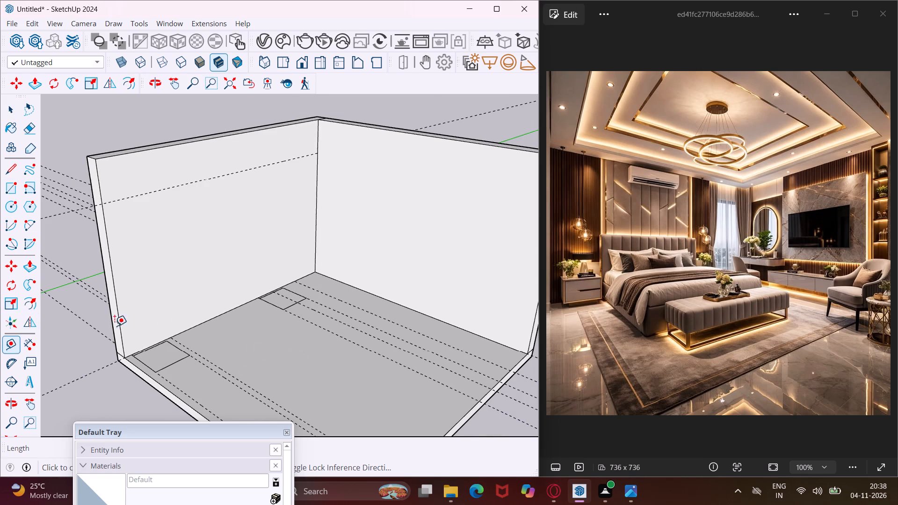
pyautogui.scroll(7, 285, 353)
pyautogui.click(340, 307)
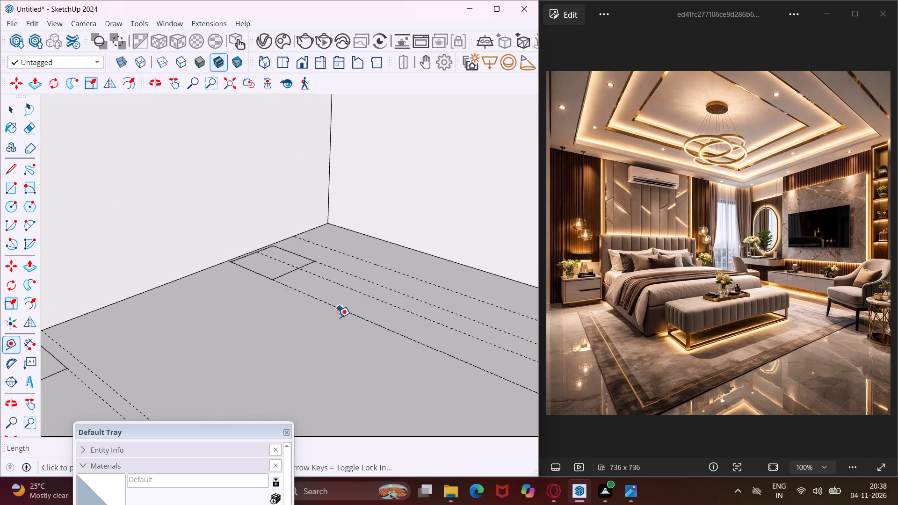
pyautogui.write('4"')
pyautogui.press('Return')
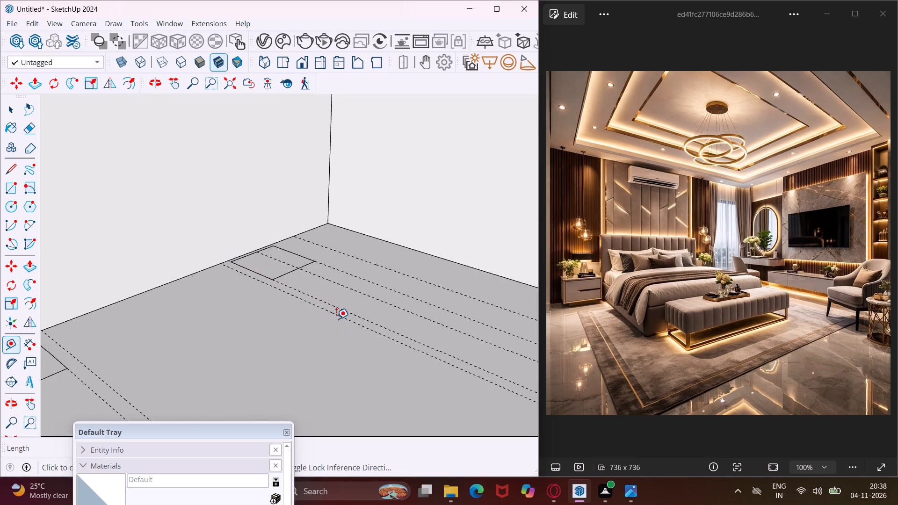
# Place a vertical guide on the wall behind the footprints, offset from the room corner edge to the 4" floor guide.
pyautogui.scroll(-4, 336, 319)
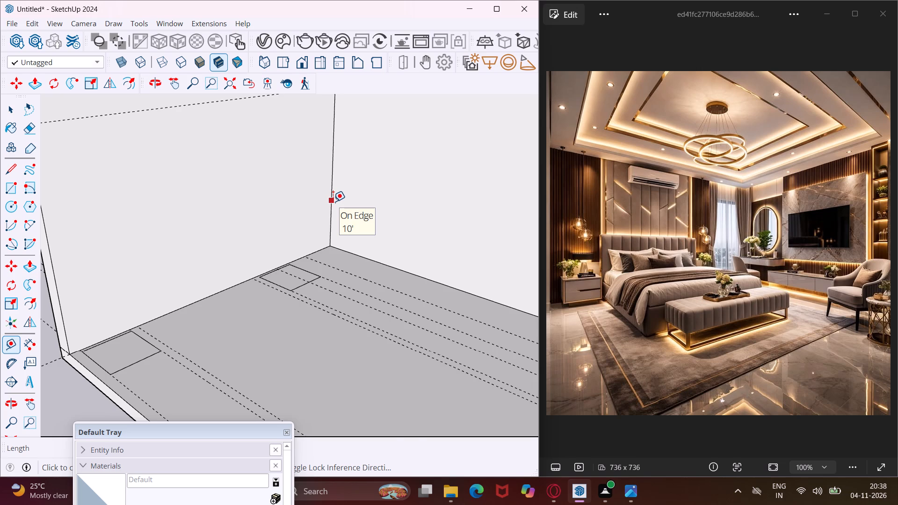
pyautogui.scroll(4, 333, 202)
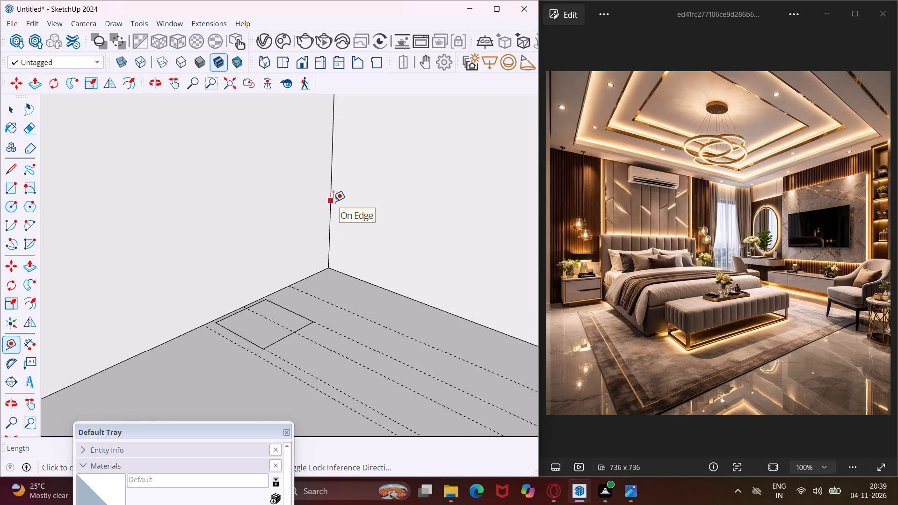
pyautogui.click(333, 202)
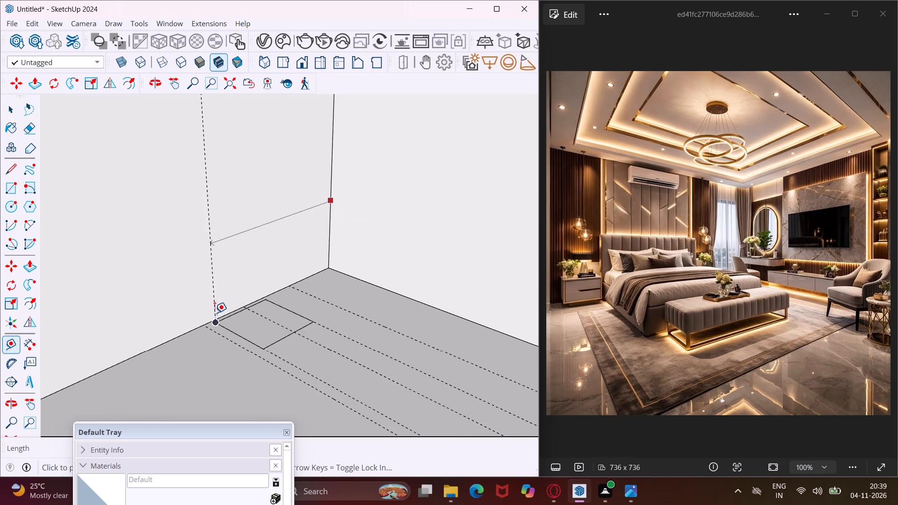
pyautogui.click(205, 324)
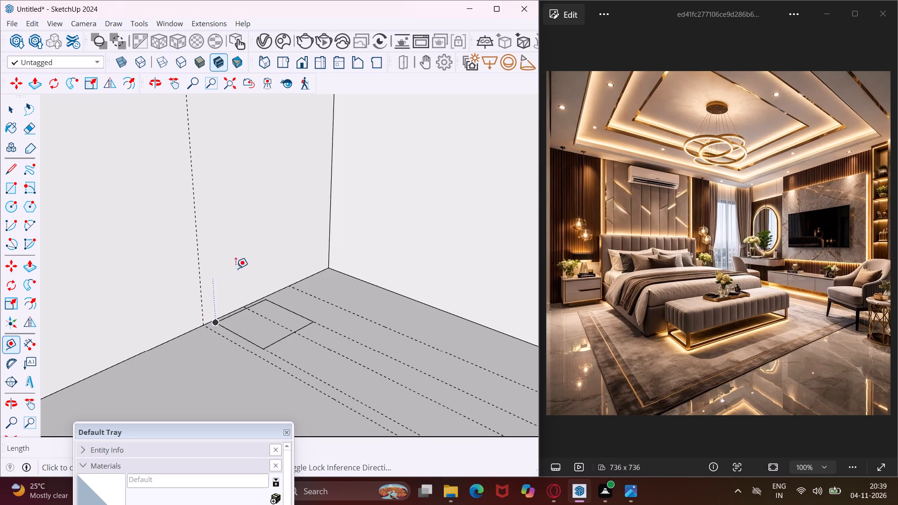
# Place a second vertical guide on that wall, aligned with the redrawn side of the corner footprint.
pyautogui.scroll(-6, 244, 265)
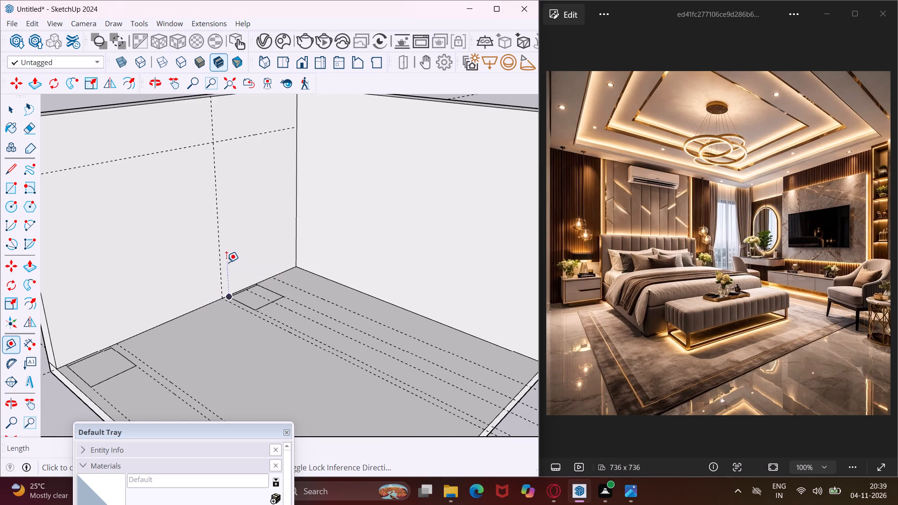
pyautogui.scroll(7, 226, 262)
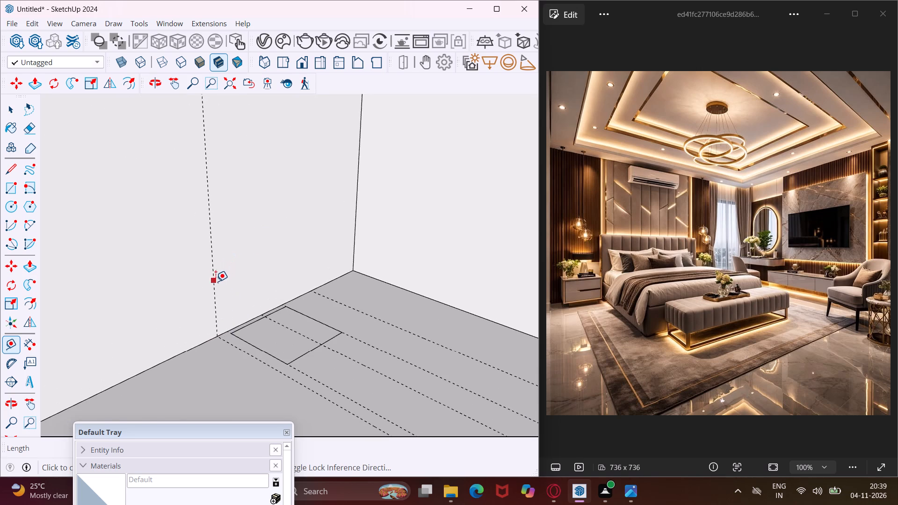
pyautogui.click(214, 284)
pyautogui.click(222, 278)
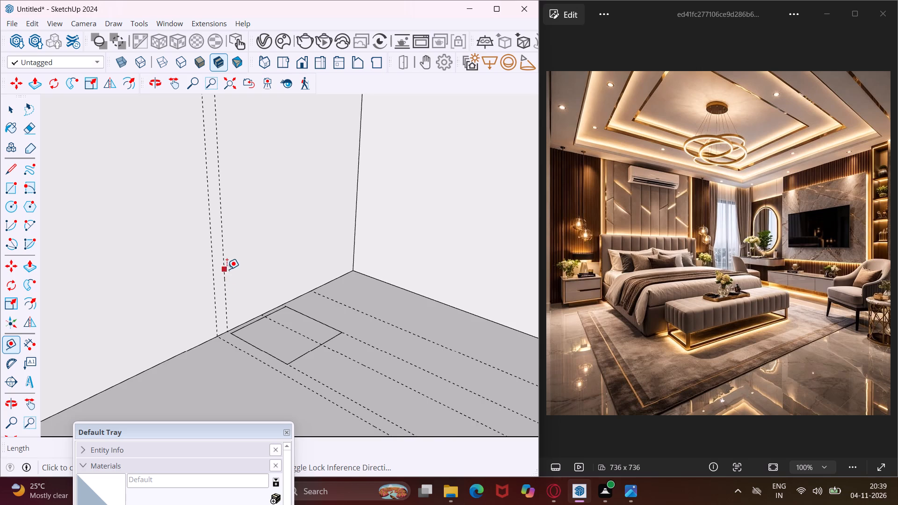
# Place a third vertical guide on that wall at the inner side of the other square footprint near the wall's open end.
pyautogui.scroll(-4, 230, 258)
pyautogui.click(227, 261)
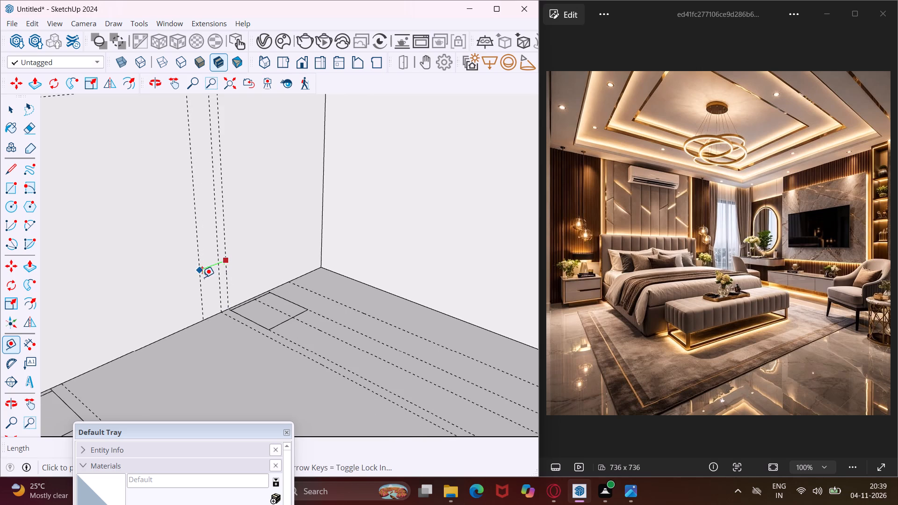
pyautogui.scroll(-2, 202, 277)
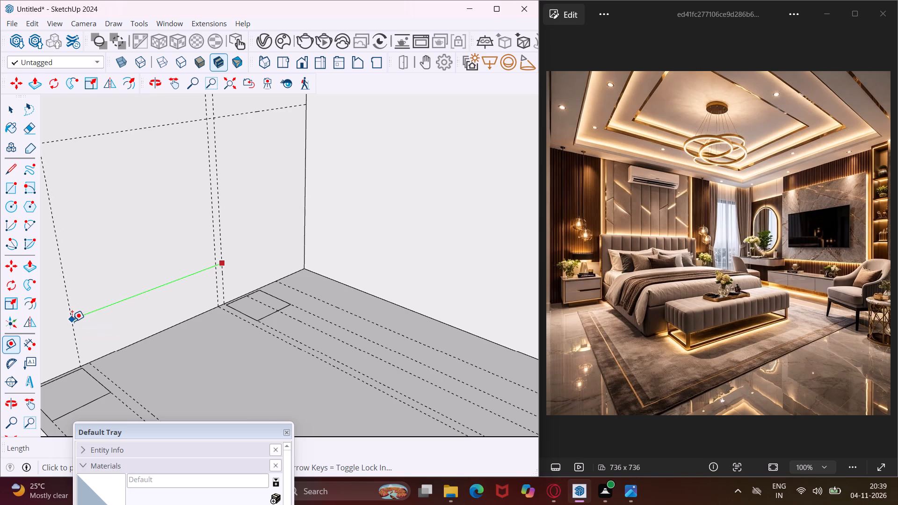
pyautogui.click(72, 321)
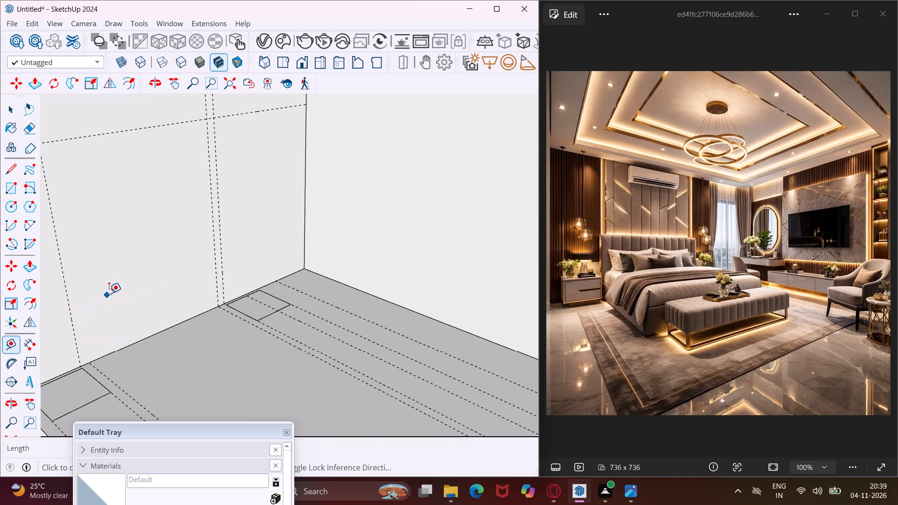
# Draw a rectangle on the bed wall from the floor edge behind the corner footprint to the horizontal guide at the room corner.
pyautogui.scroll(-5, 111, 290)
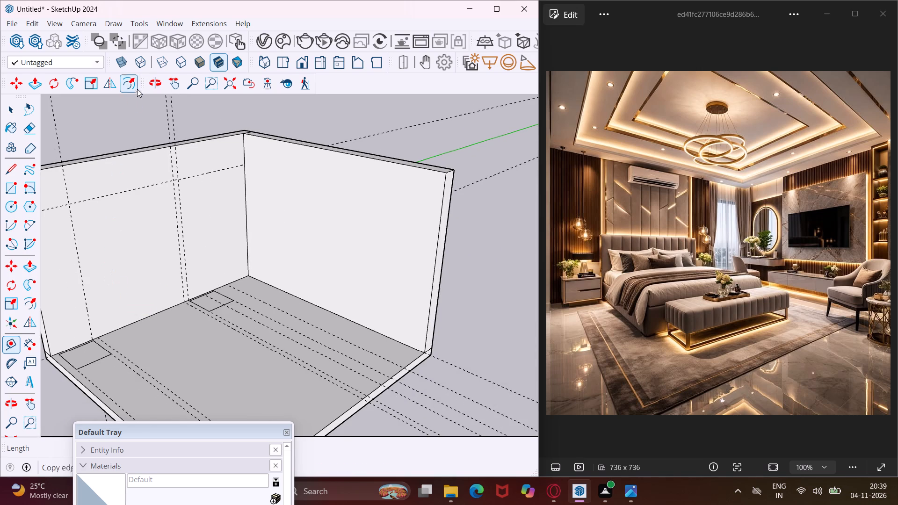
pyautogui.click(169, 91)
pyautogui.moveTo(139, 165); pyautogui.dragTo(195, 212)
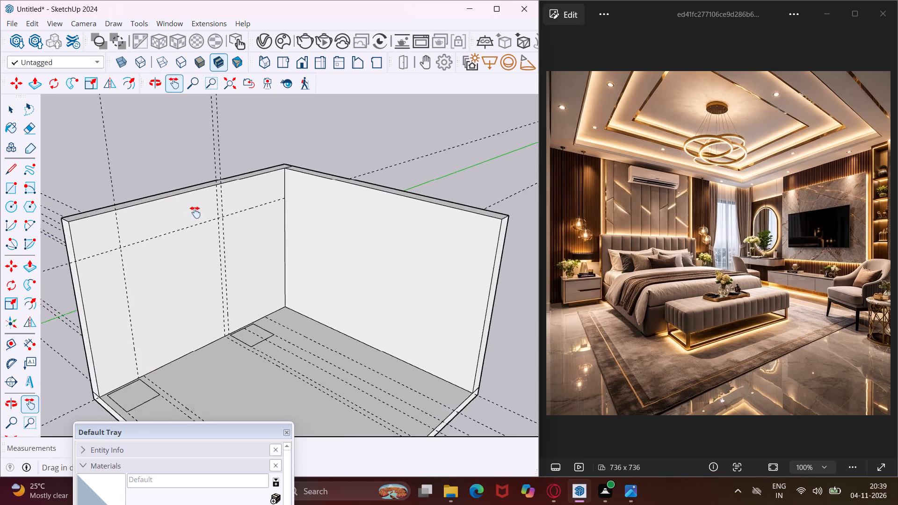
pyautogui.moveTo(195, 212); pyautogui.dragTo(225, 261)
pyautogui.scroll(3, 214, 279)
pyautogui.moveTo(213, 279); pyautogui.dragTo(181, 238, button='middle')
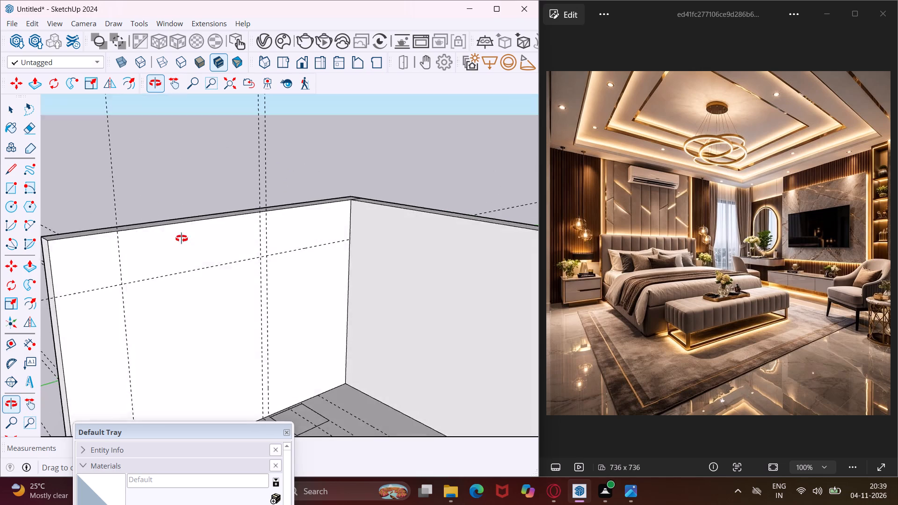
pyautogui.moveTo(181, 238); pyautogui.dragTo(174, 230, button='middle')
pyautogui.moveTo(162, 226); pyautogui.dragTo(200, 242)
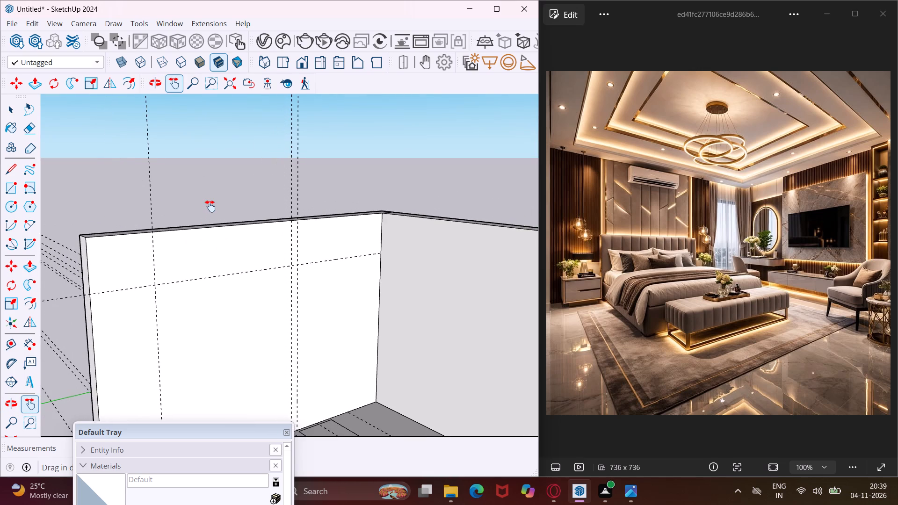
pyautogui.scroll(-4, 210, 206)
pyautogui.moveTo(210, 206); pyautogui.dragTo(185, 206, button='middle')
pyautogui.scroll(2, 157, 222)
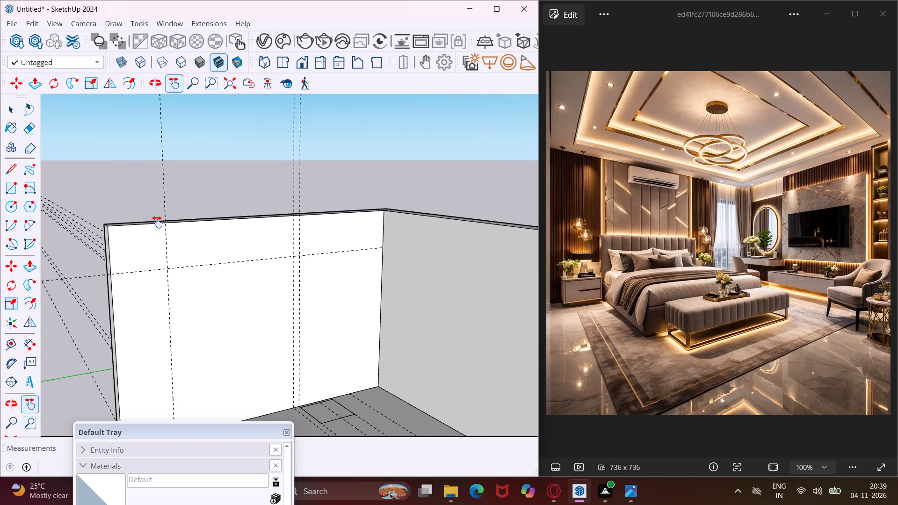
pyautogui.scroll(-2, 157, 222)
pyautogui.scroll(-1, 184, 258)
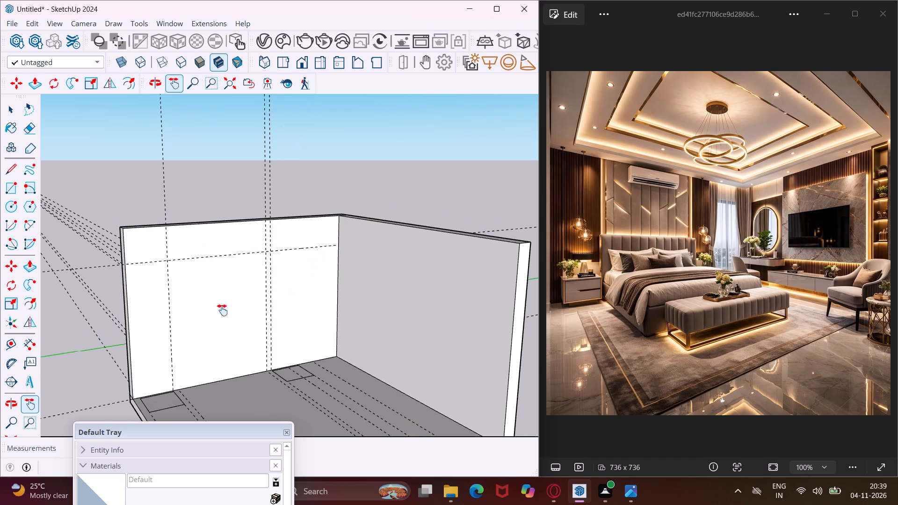
pyautogui.click(6, 191)
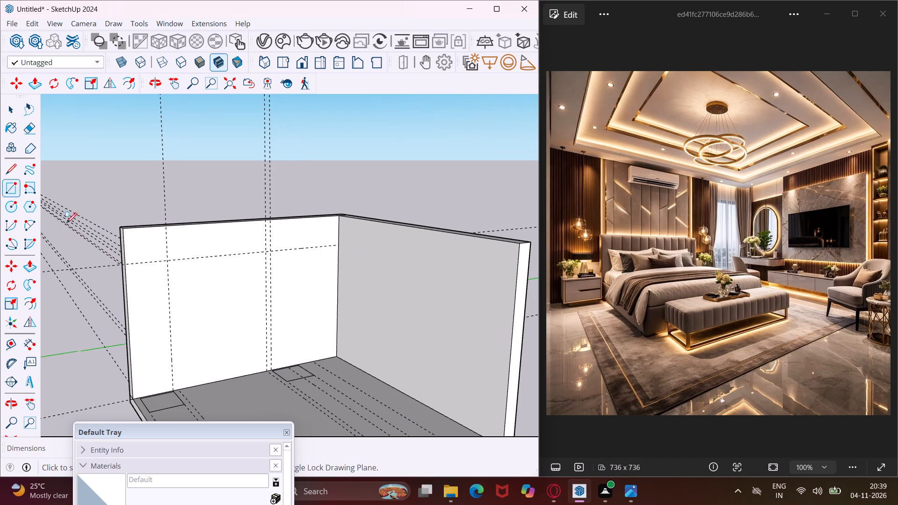
pyautogui.scroll(4, 295, 363)
pyautogui.moveTo(295, 363); pyautogui.dragTo(298, 387, button='middle')
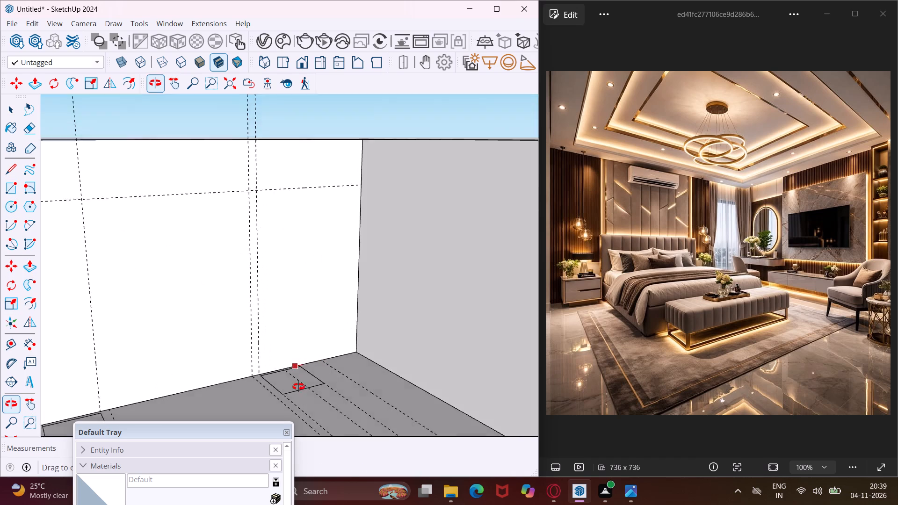
pyautogui.moveTo(298, 387); pyautogui.dragTo(305, 406, button='middle')
pyautogui.scroll(7, 282, 375)
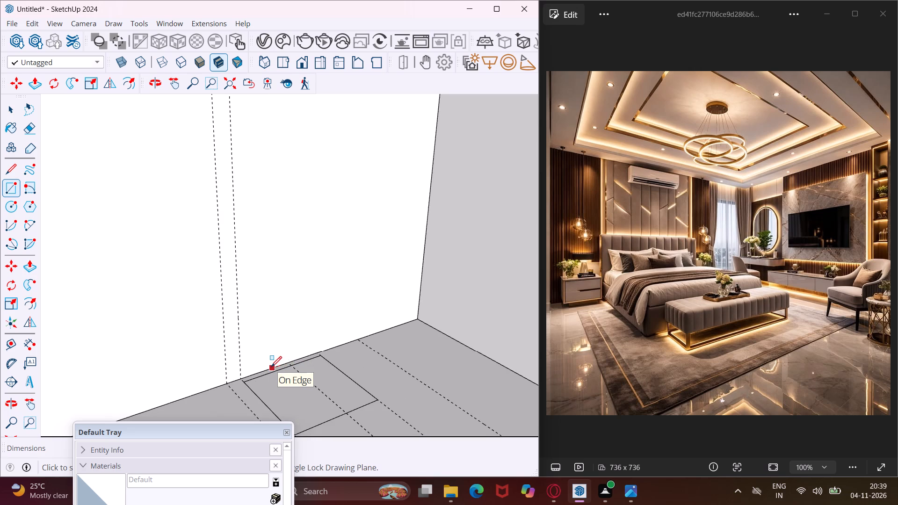
pyautogui.scroll(-2, 271, 367)
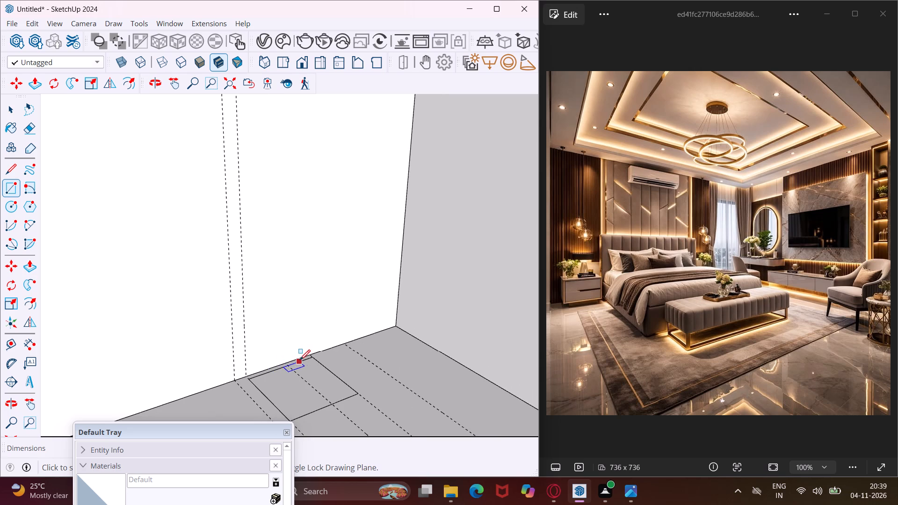
pyautogui.scroll(3, 301, 360)
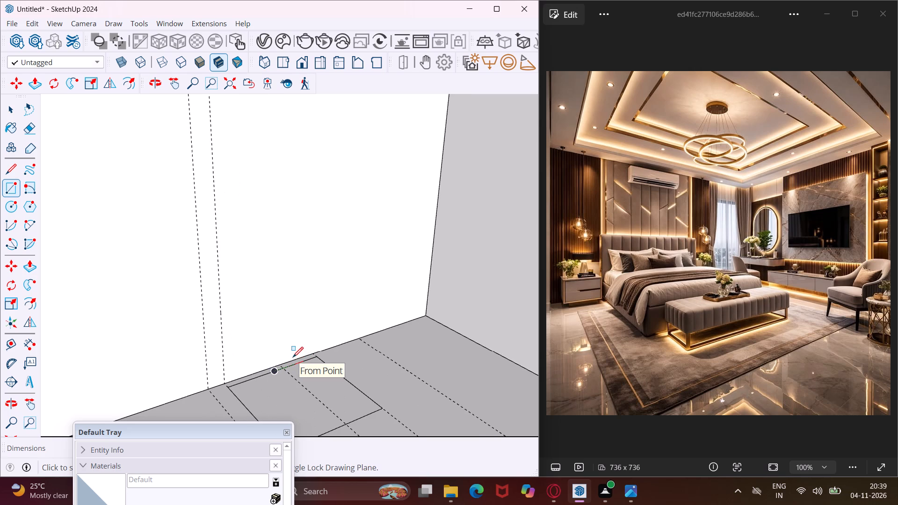
pyautogui.scroll(3, 293, 357)
pyautogui.click(288, 361)
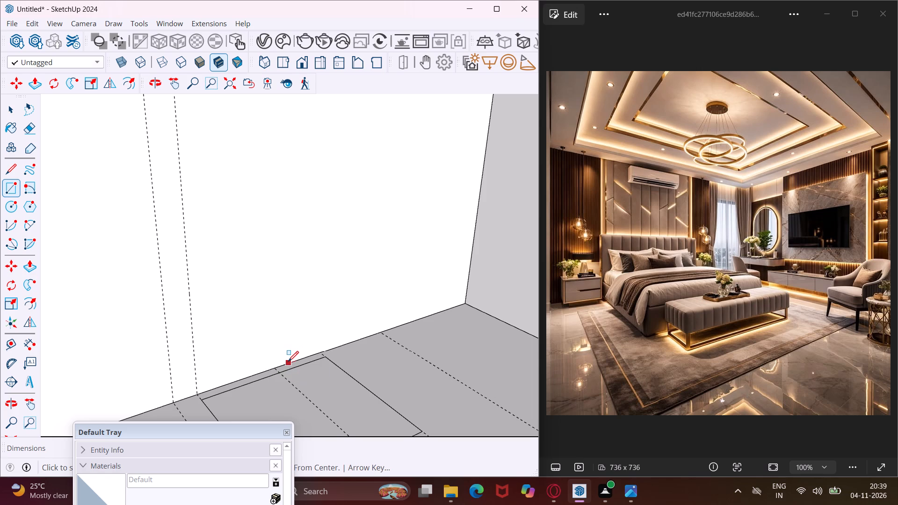
pyautogui.scroll(-13, 316, 308)
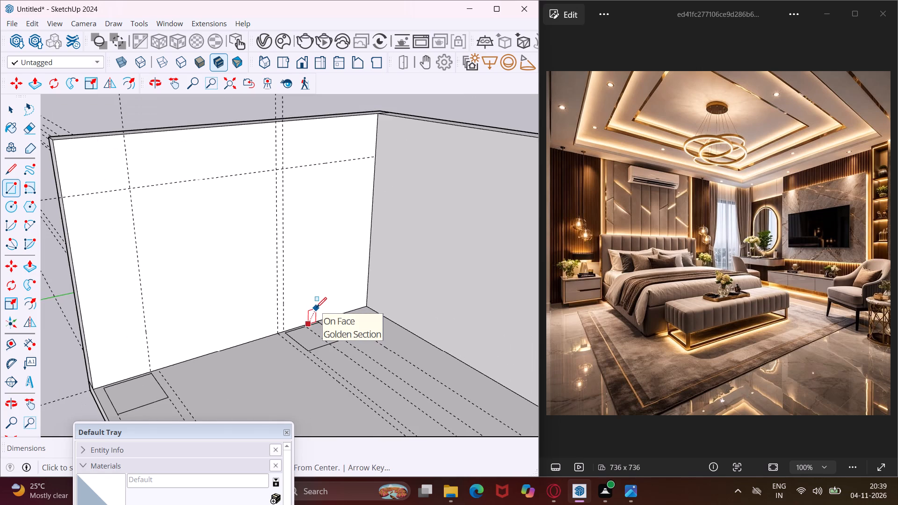
pyautogui.click(374, 158)
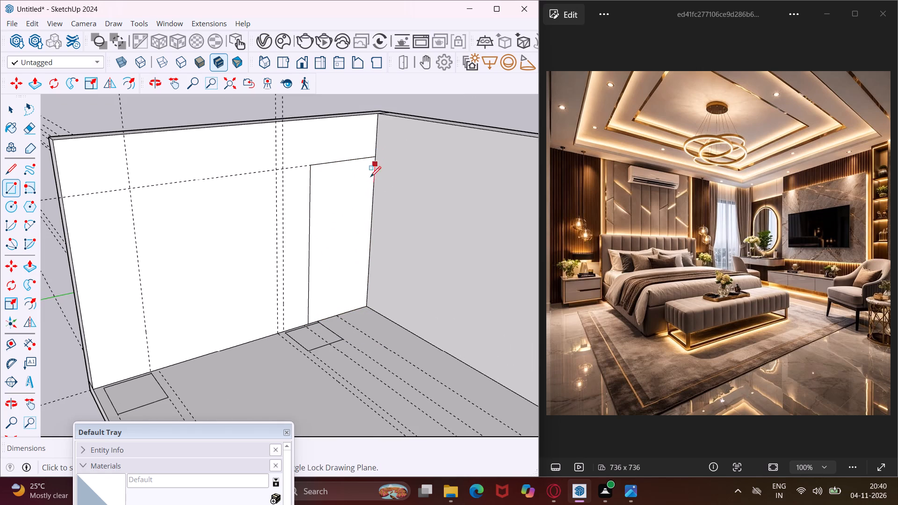
pyautogui.press('Escape')
# Push the new rectangle through the wall's full thickness to cut a door-like opening beside the room corner.
pyautogui.press('space')
pyautogui.click(357, 203)
pyautogui.press('p')
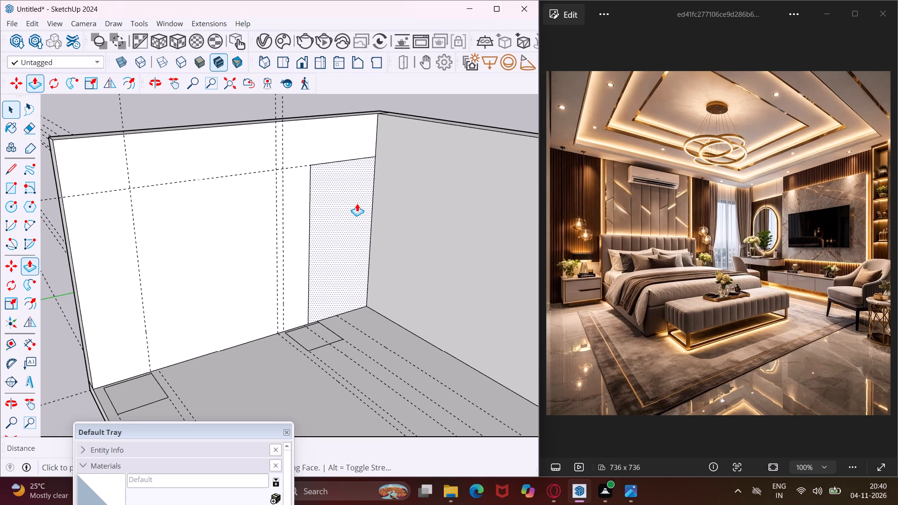
pyautogui.click(357, 203)
pyautogui.click(325, 205)
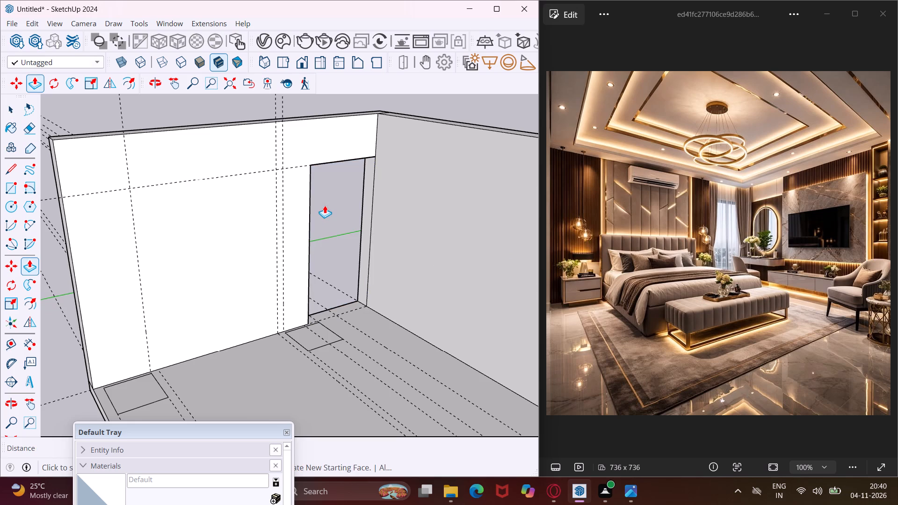
pyautogui.press('Escape')
pyautogui.press('space')
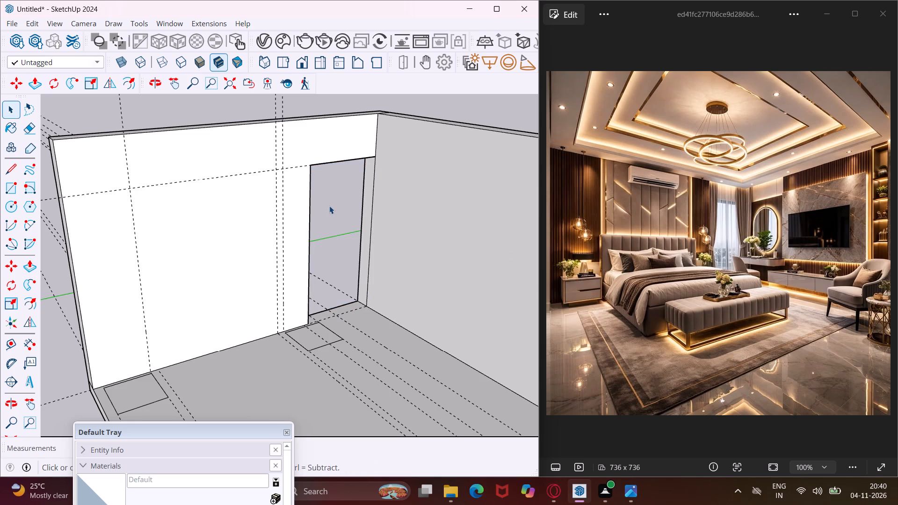
# Place a horizontal guide 1' above the floor edge on the wall adjoining the opening.
pyautogui.scroll(2, 329, 206)
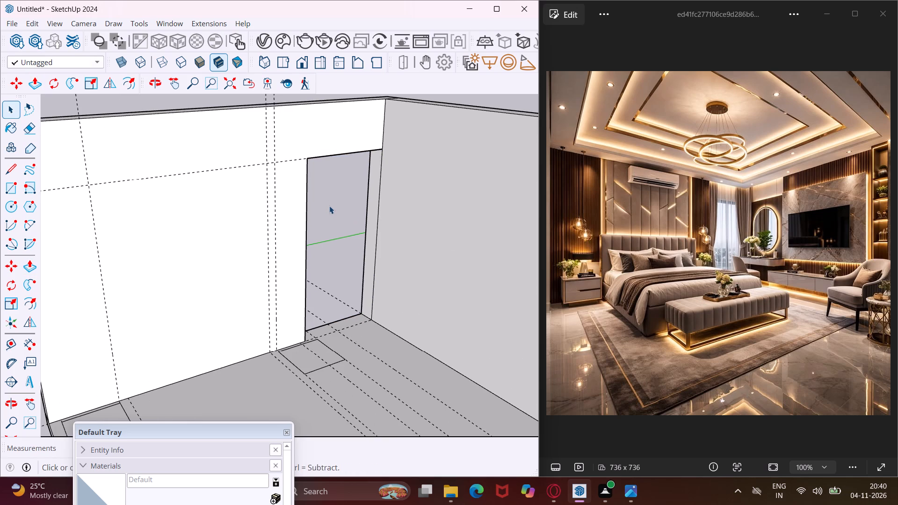
pyautogui.scroll(-2, 329, 206)
pyautogui.moveTo(329, 206); pyautogui.dragTo(372, 201, button='middle')
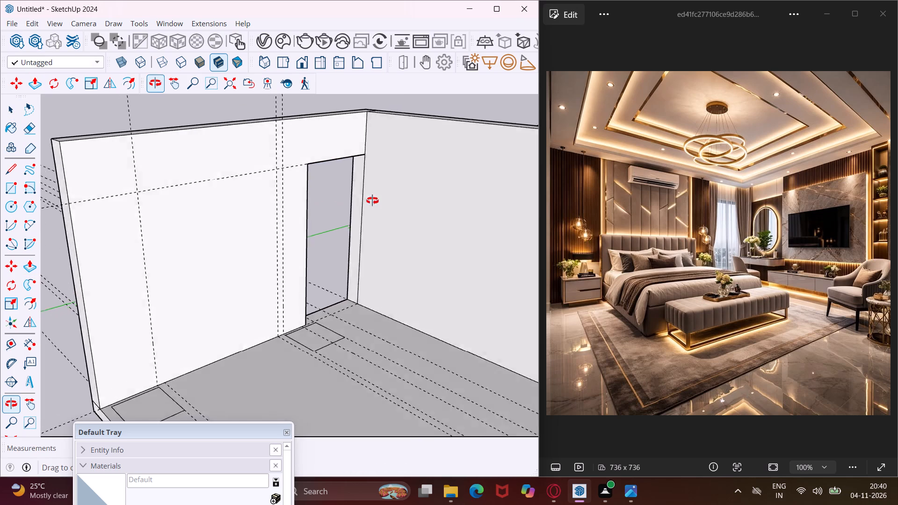
pyautogui.moveTo(372, 201); pyautogui.dragTo(404, 192, button='middle')
pyautogui.scroll(-3, 228, 247)
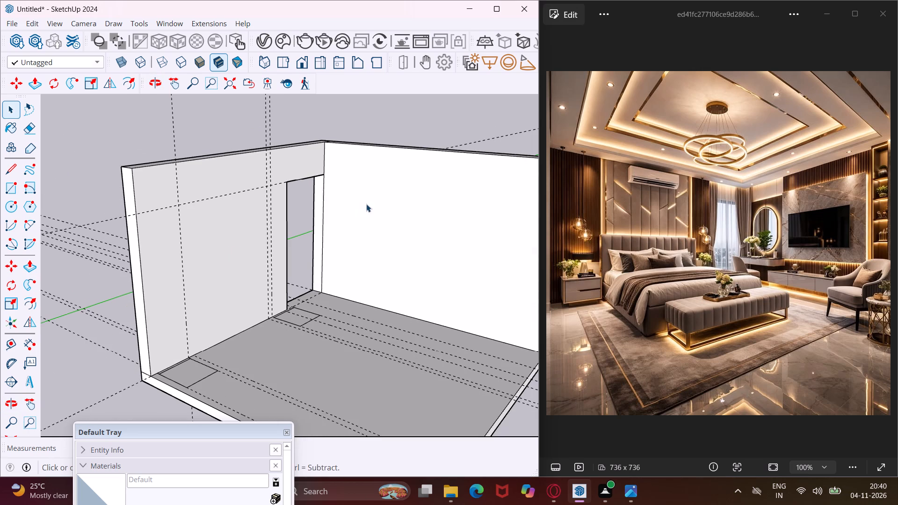
pyautogui.scroll(-2, 354, 204)
pyautogui.moveTo(354, 204); pyautogui.dragTo(406, 194, button='middle')
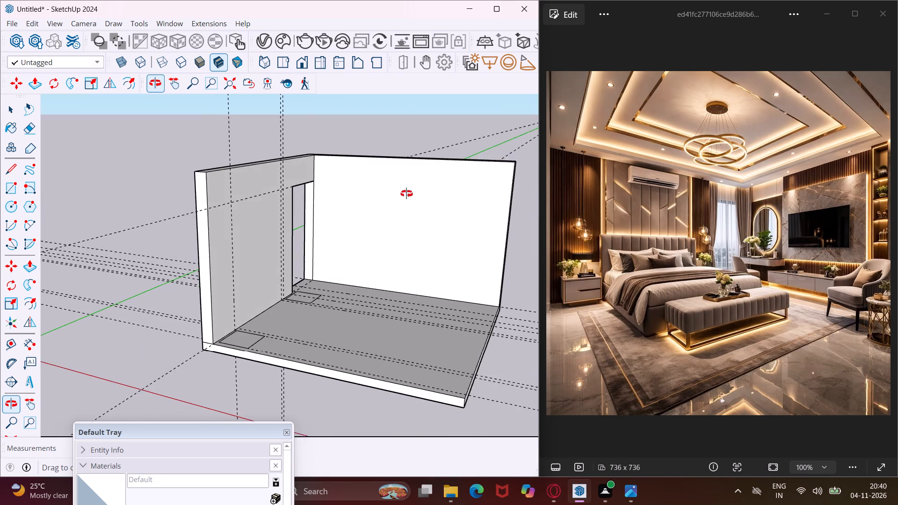
pyautogui.moveTo(406, 194); pyautogui.dragTo(407, 194, button='middle')
pyautogui.scroll(4, 419, 204)
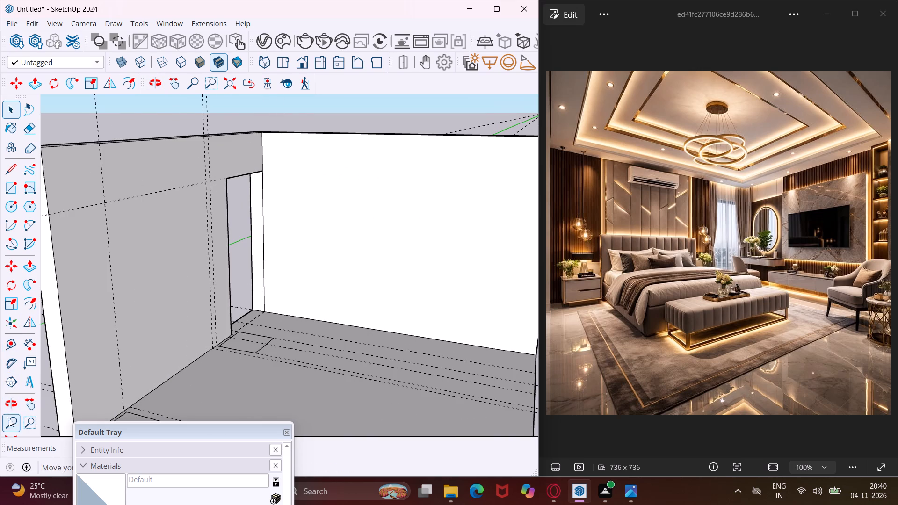
pyautogui.click(8, 350)
pyautogui.scroll(-2, 46, 328)
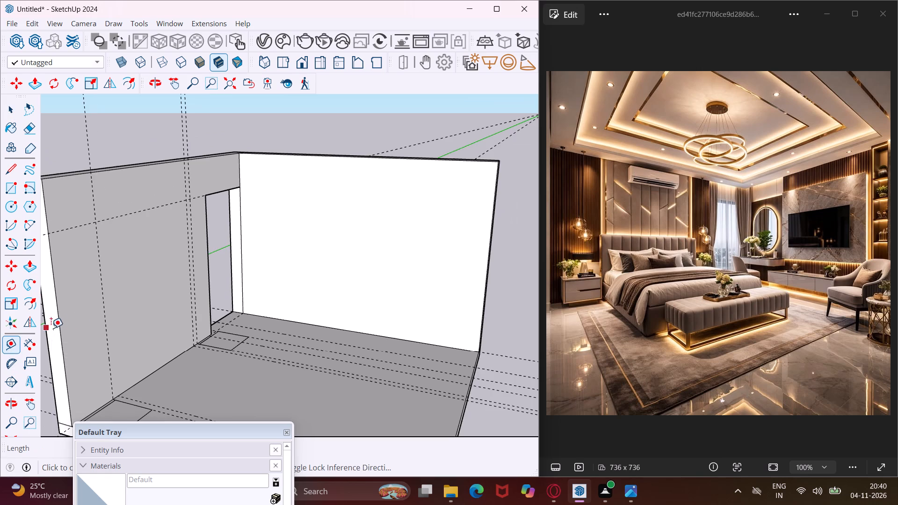
pyautogui.scroll(3, 309, 332)
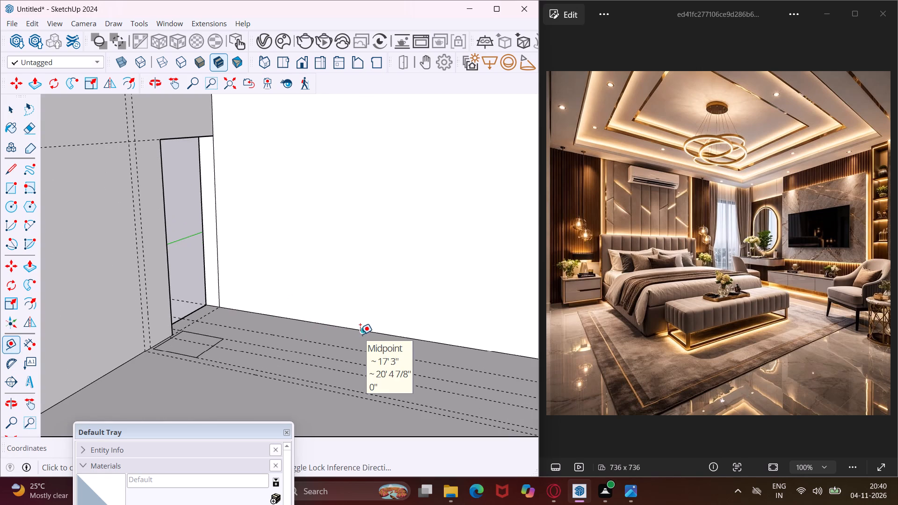
pyautogui.click(398, 334)
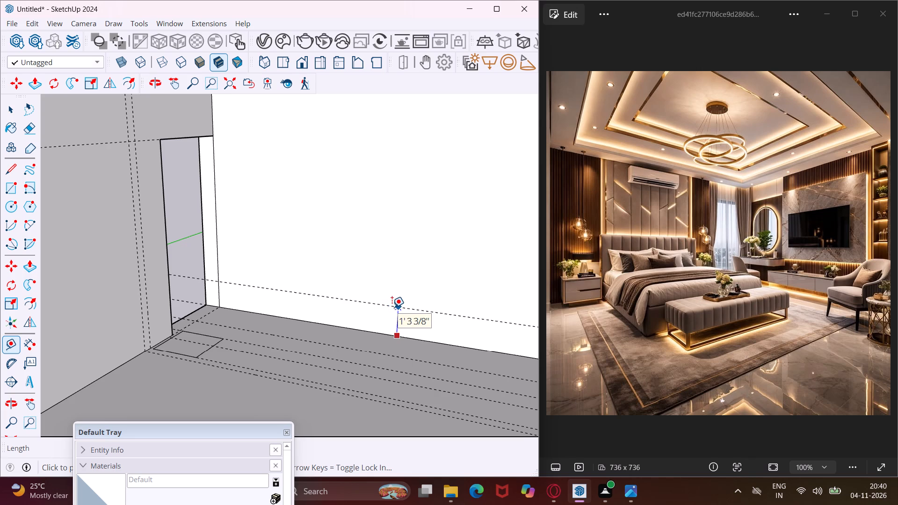
pyautogui.write("1'")
pyautogui.press('Return')
# Place a second horizontal guide on the adjoining wall, 1'6" above the 1' guide.
pyautogui.scroll(-4, 314, 270)
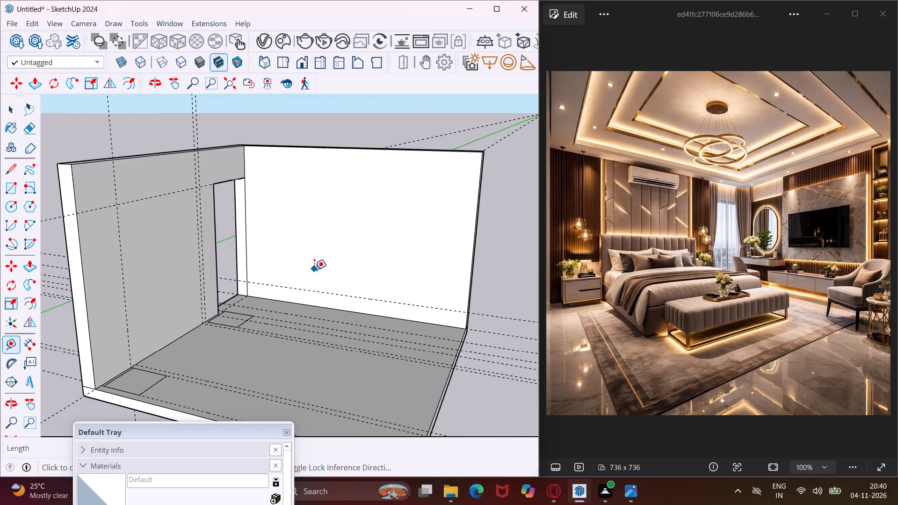
pyautogui.scroll(2, 385, 284)
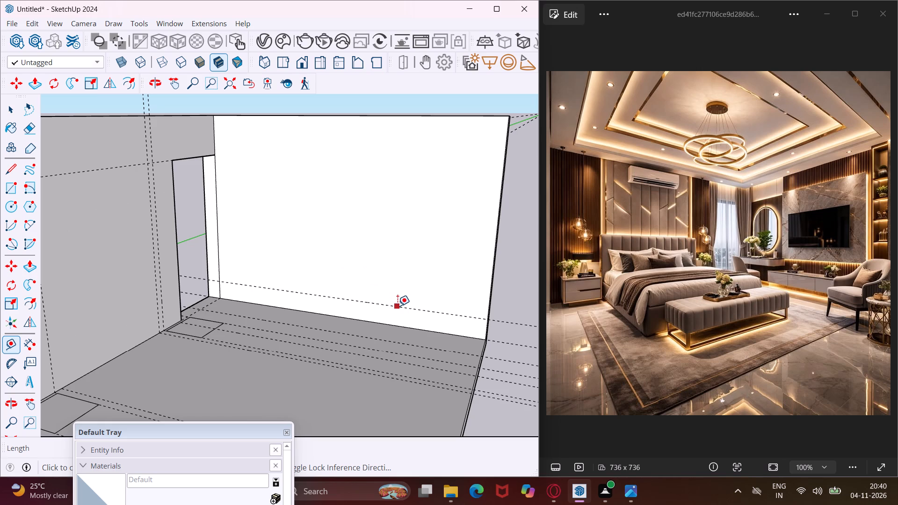
pyautogui.click(398, 306)
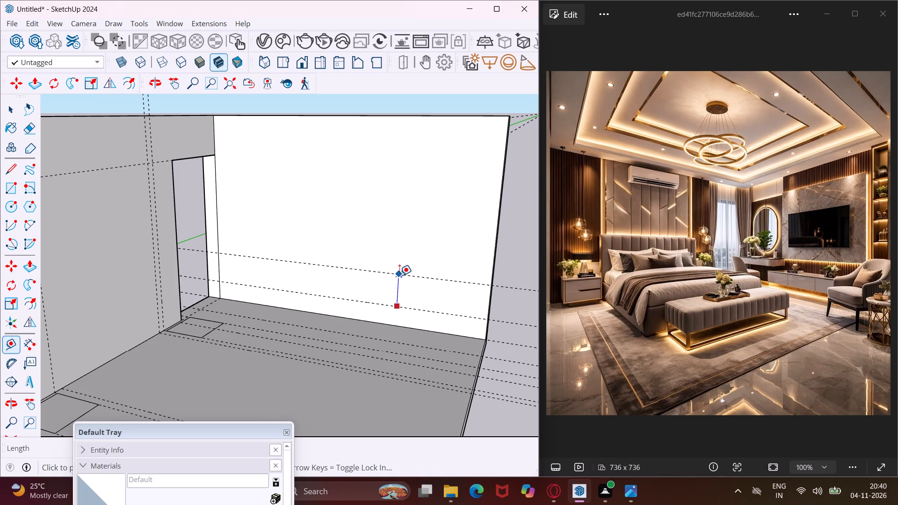
pyautogui.write("1'")
pyautogui.write('6"')
pyautogui.press('Return')
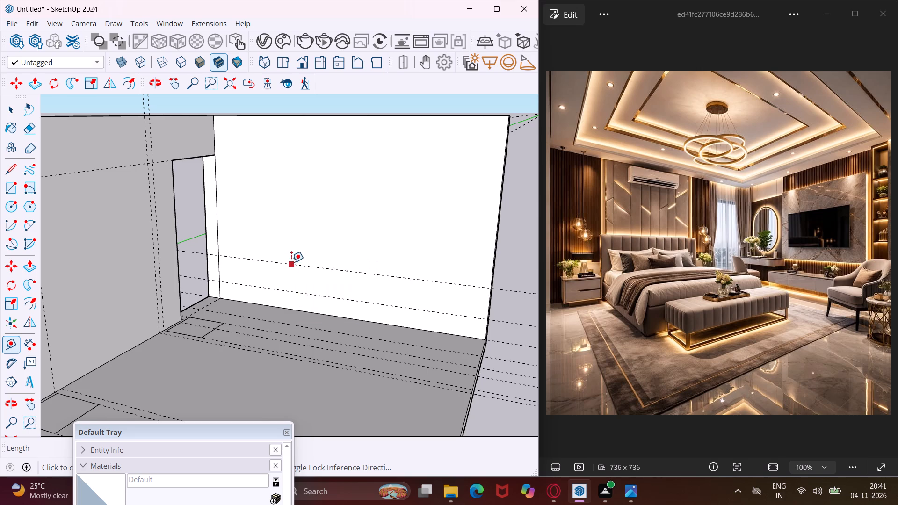
# Place a vertical guide on the adjoining wall, offset slightly from the room corner edge next to the opening.
pyautogui.scroll(-1, 291, 262)
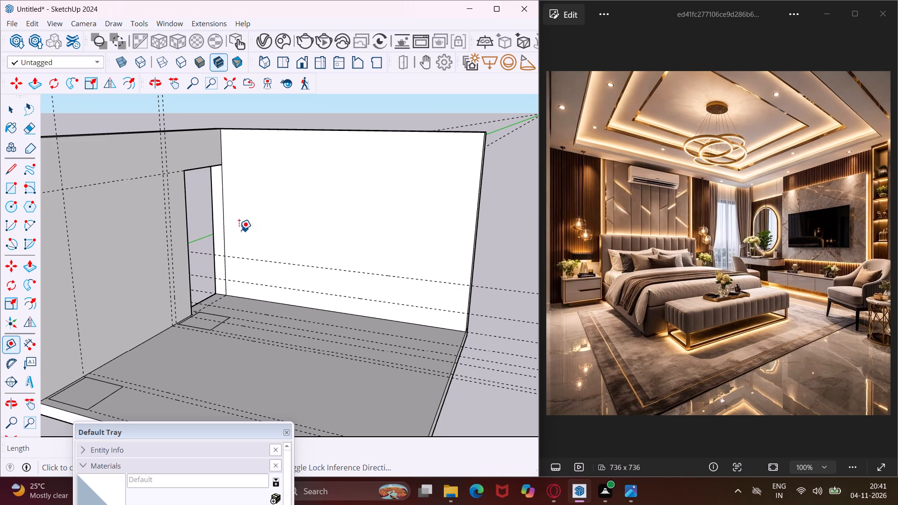
pyautogui.scroll(6, 231, 233)
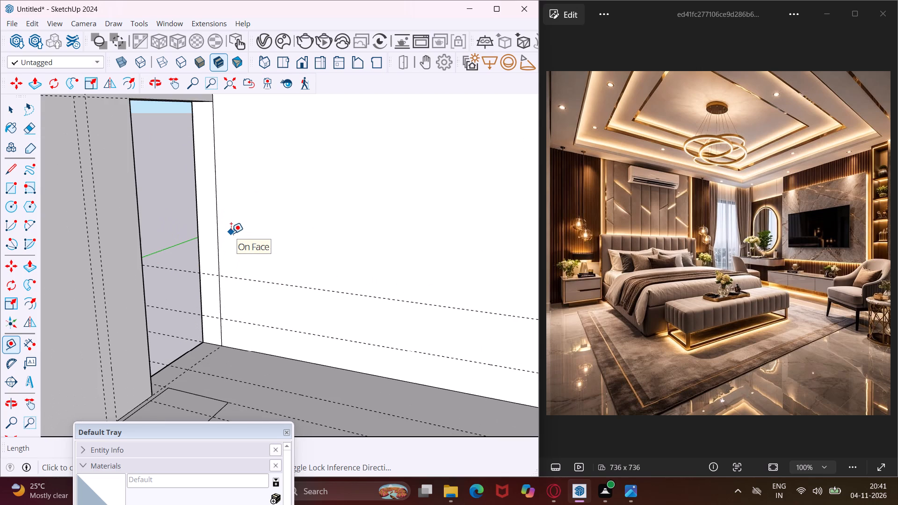
pyautogui.click(219, 240)
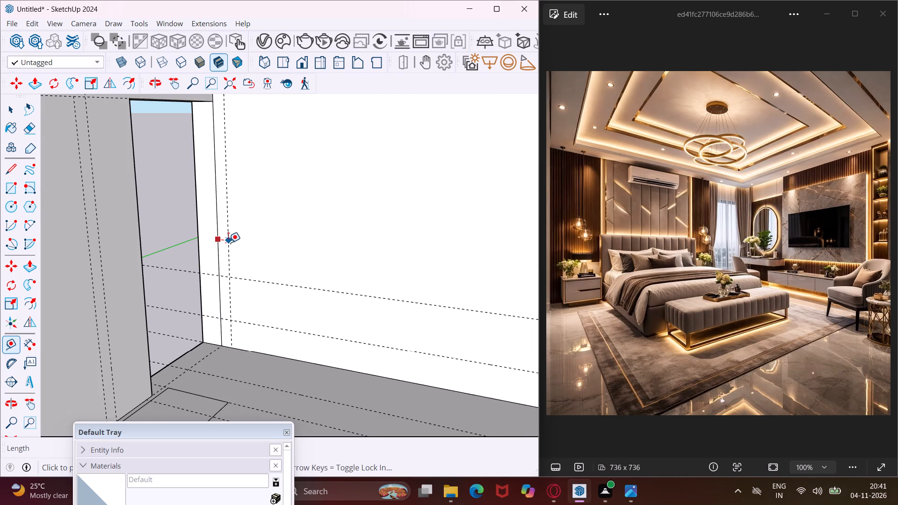
pyautogui.click(230, 243)
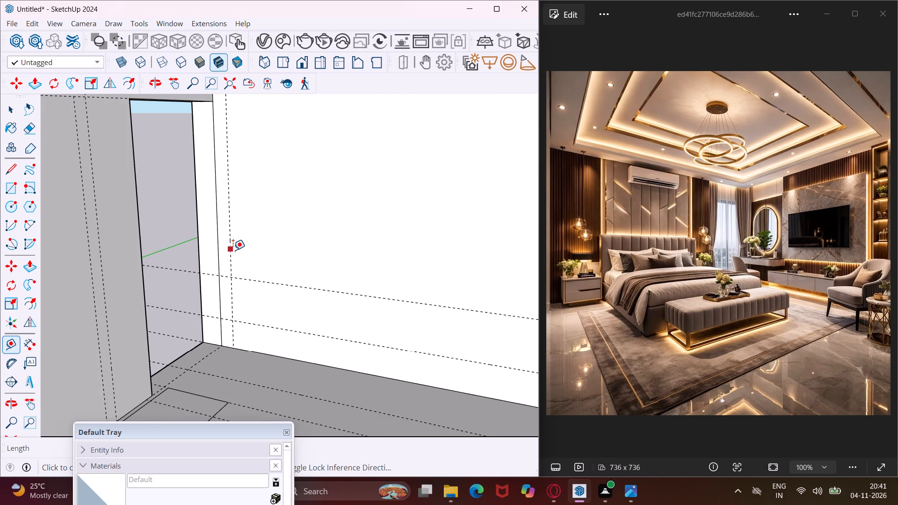
# Place a second vertical guide on the adjoining wall, about 6'1" from the vertical guide near the corner.
pyautogui.click(233, 250)
pyautogui.scroll(-2, 280, 259)
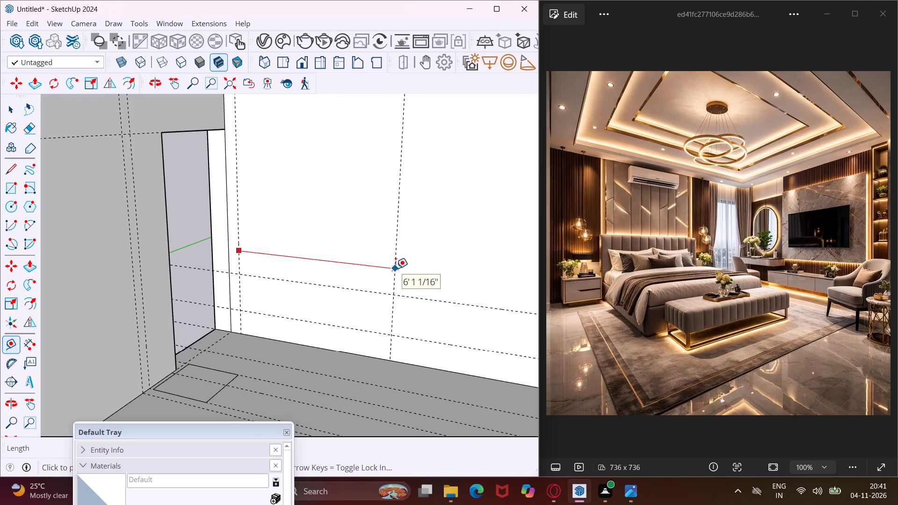
pyautogui.click(396, 268)
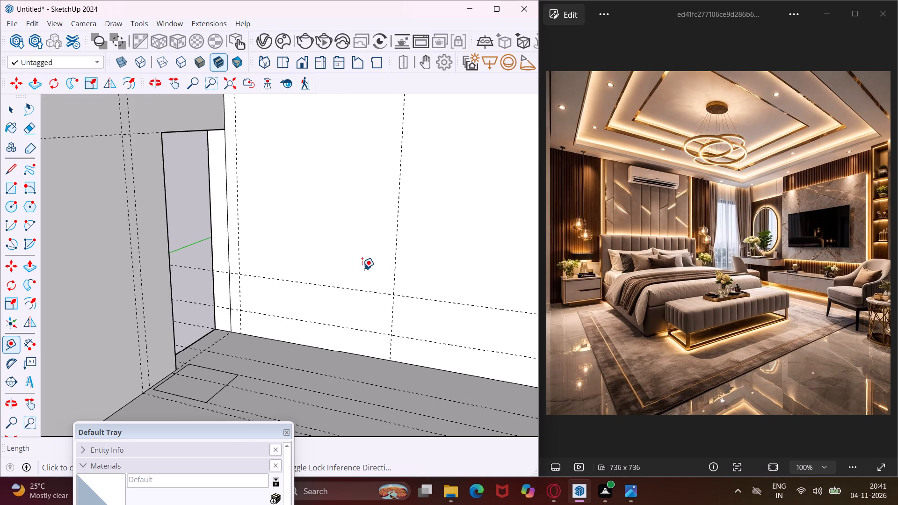
# Stack two more horizontal guides above the upper horizontal guide on the adjoining wall, spaced freehand a short distance apart.
pyautogui.scroll(4, 343, 271)
pyautogui.click(352, 298)
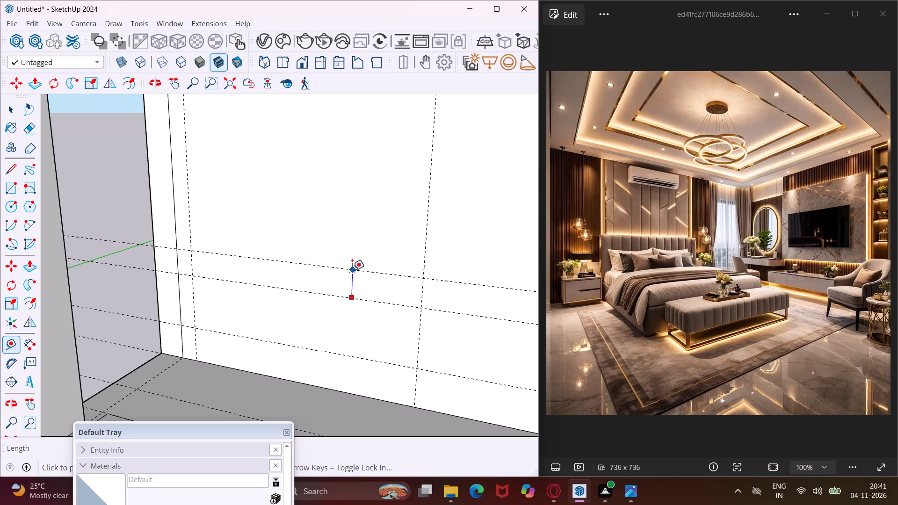
pyautogui.click(352, 270)
pyautogui.click(362, 274)
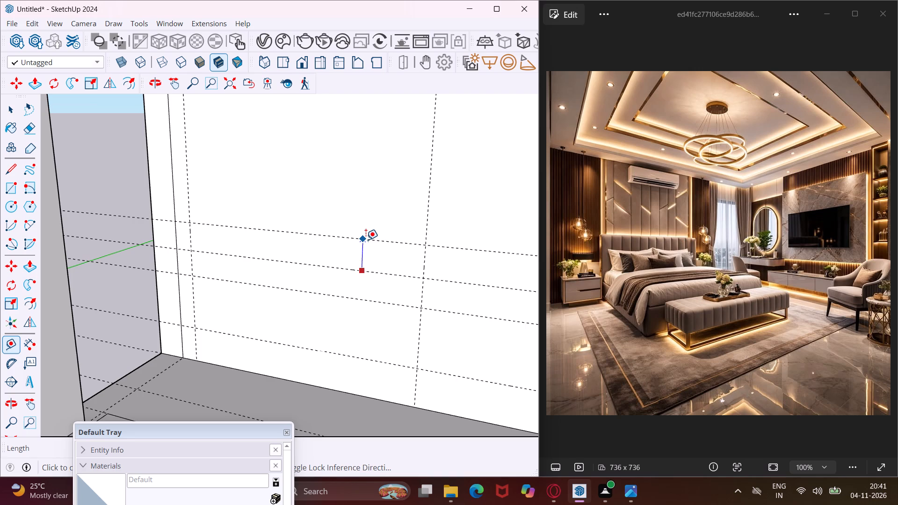
pyautogui.click(366, 240)
# Draw a long rectangle on the adjoining wall between the two lowest horizontal guides, extending across both sides of the second vertical guide.
pyautogui.scroll(-4, 268, 325)
pyautogui.scroll(-5, 184, 331)
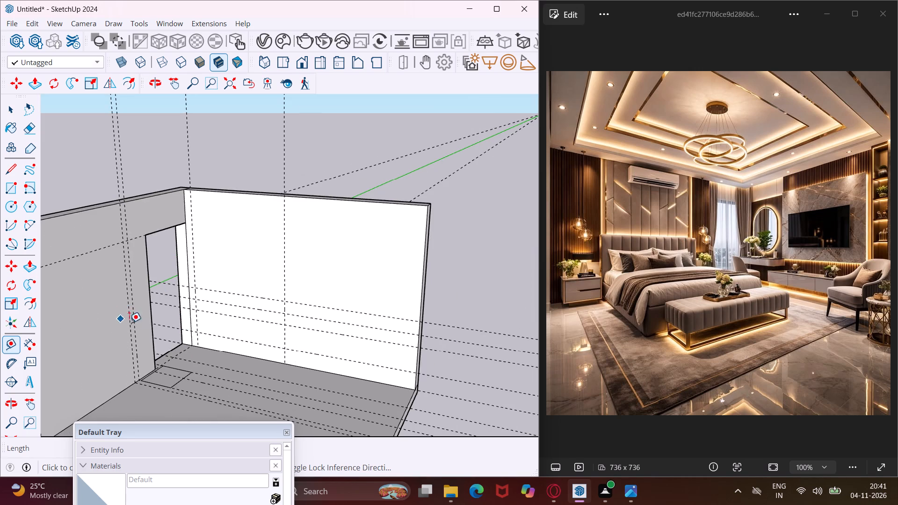
pyautogui.click(10, 196)
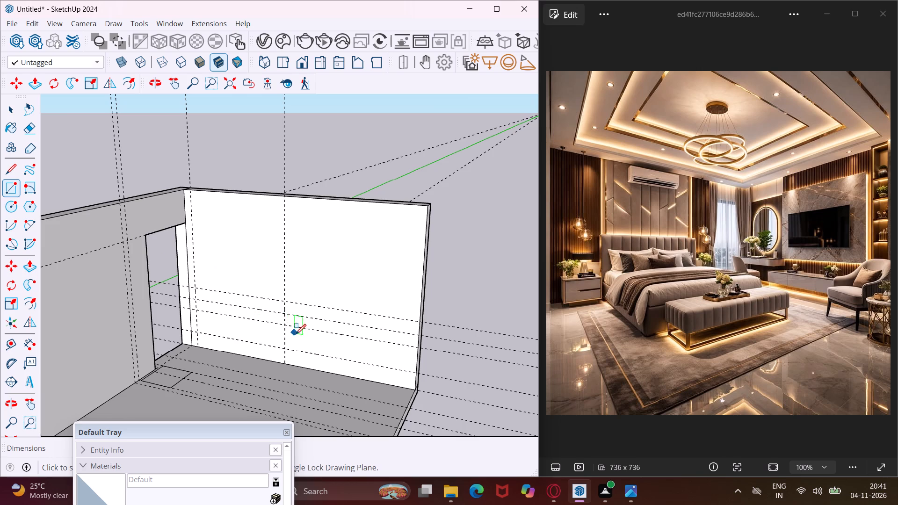
pyautogui.scroll(3, 291, 334)
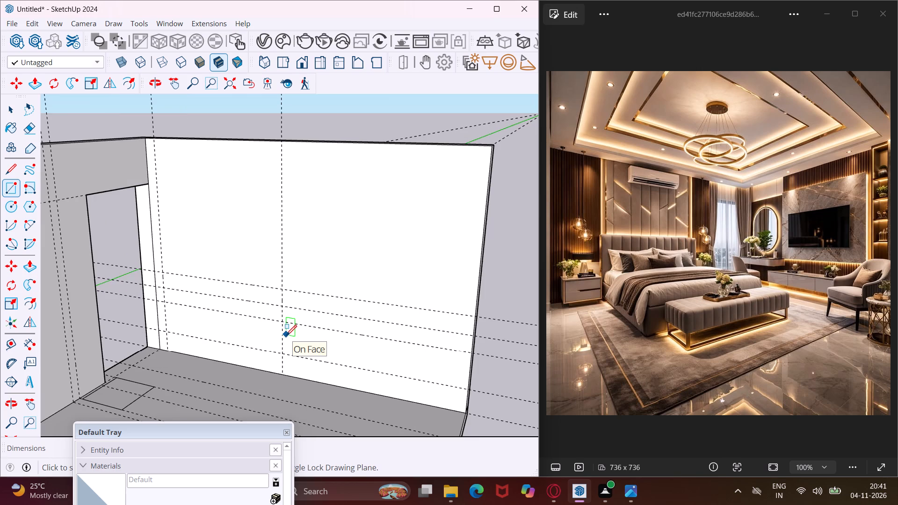
pyautogui.scroll(-2, 184, 290)
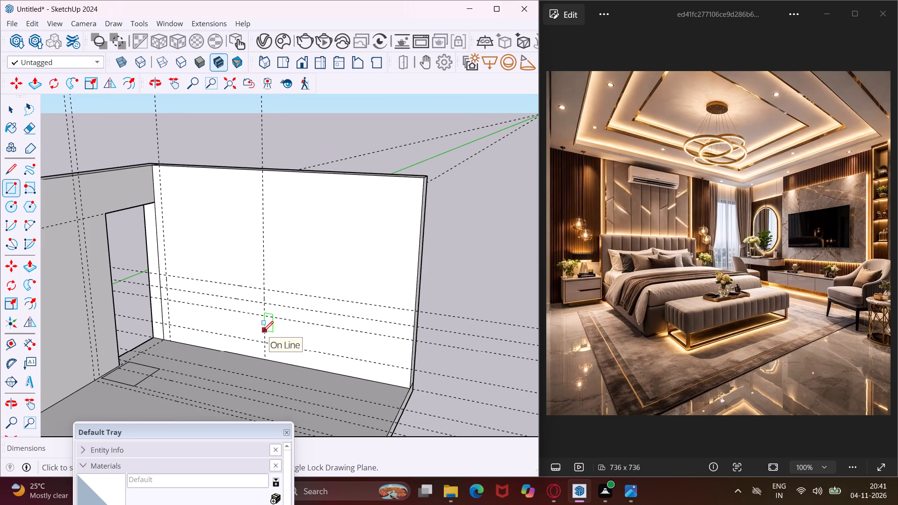
pyautogui.scroll(3, 263, 332)
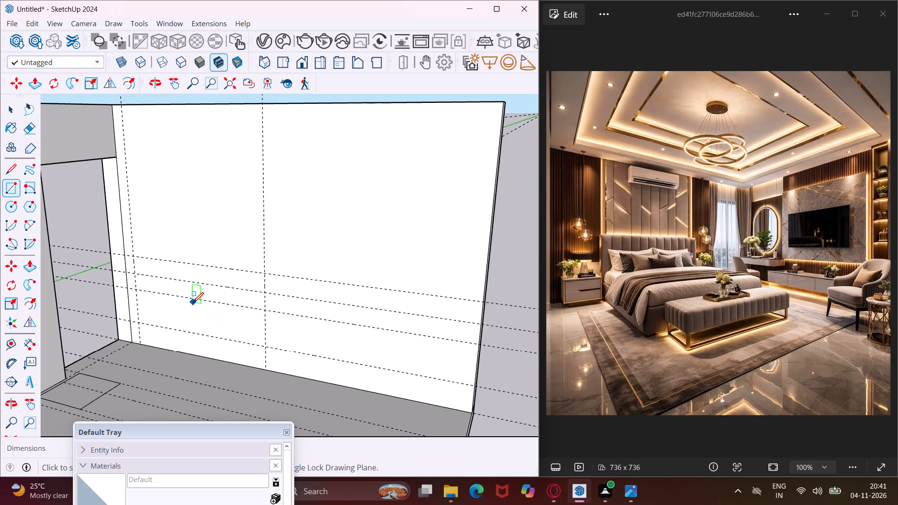
pyautogui.click(227, 303)
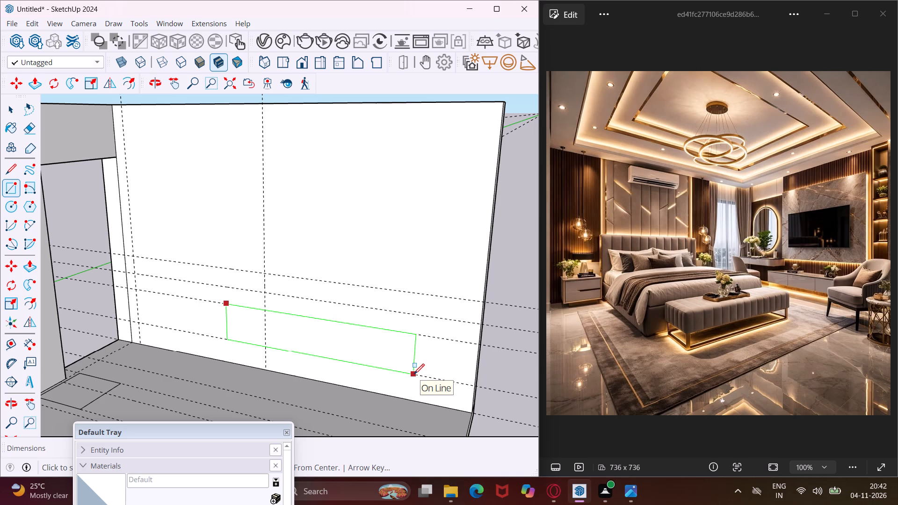
pyautogui.click(414, 374)
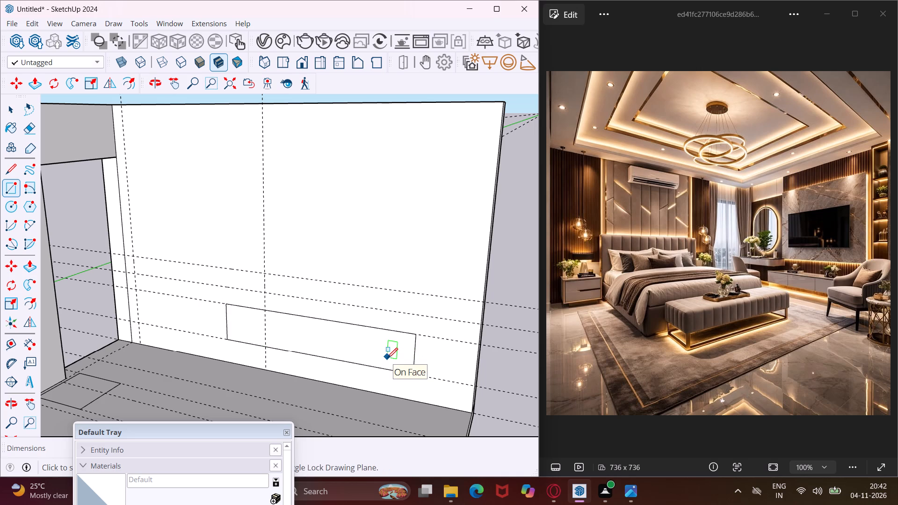
pyautogui.press('Escape')
pyautogui.press('space')
# Extrude the long rectangle 1'6" out from the wall into a low console box.
pyautogui.click(386, 353)
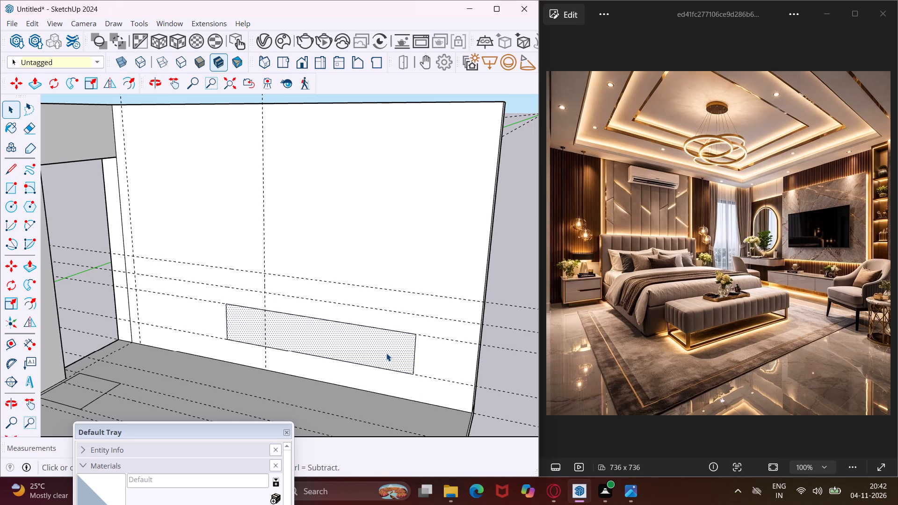
pyautogui.press('p')
pyautogui.click(386, 353)
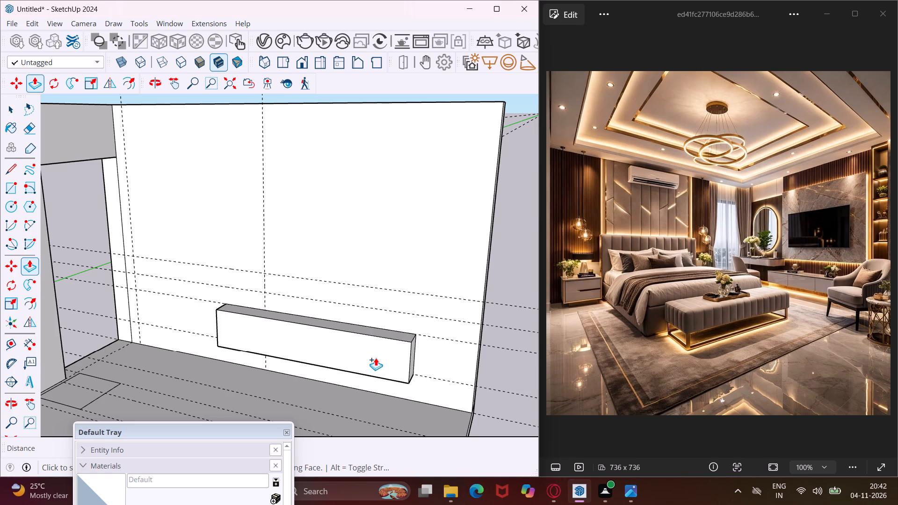
pyautogui.write("1'")
pyautogui.write('6"')
pyautogui.press('Return')
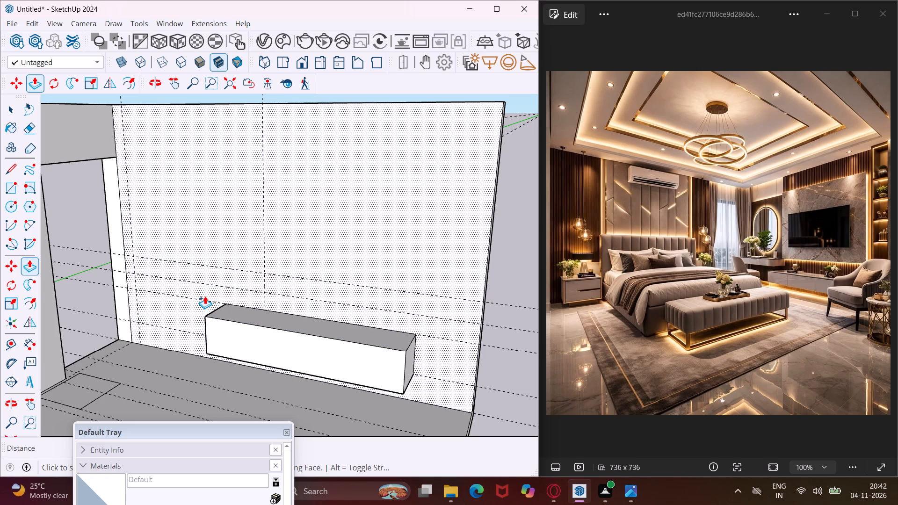
pyautogui.press('Escape')
pyautogui.press('space')
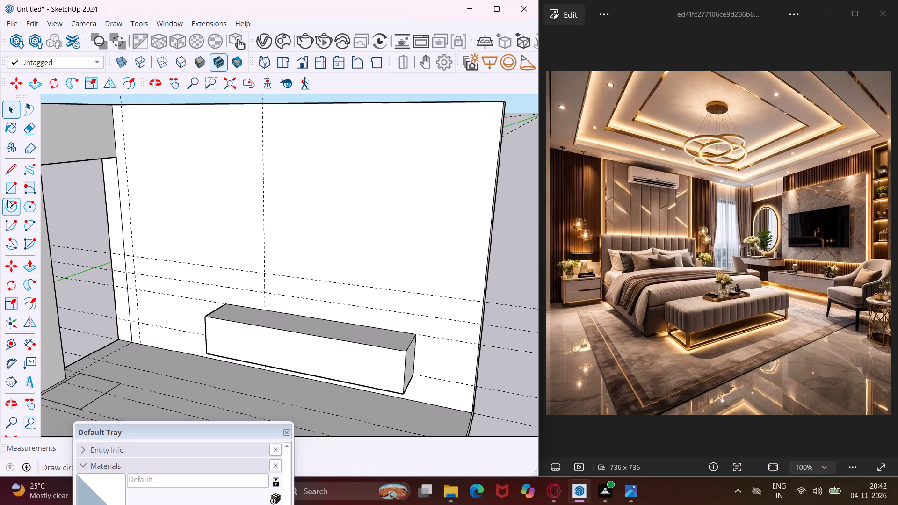
# Draw a rectangle between the two highest horizontal guides, starting at the corner-side vertical guide and ending just short of the second one.
pyautogui.click(9, 191)
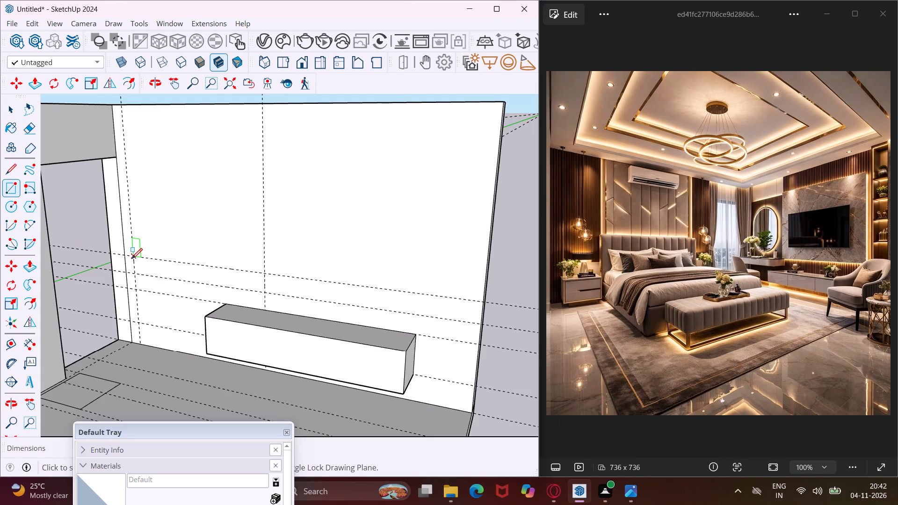
pyautogui.click(132, 259)
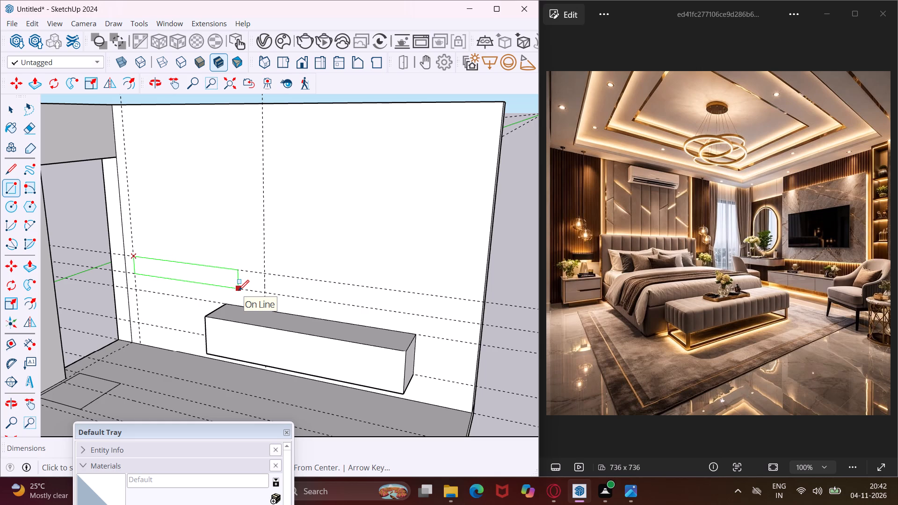
pyautogui.click(239, 290)
pyautogui.press('Escape')
pyautogui.press('space')
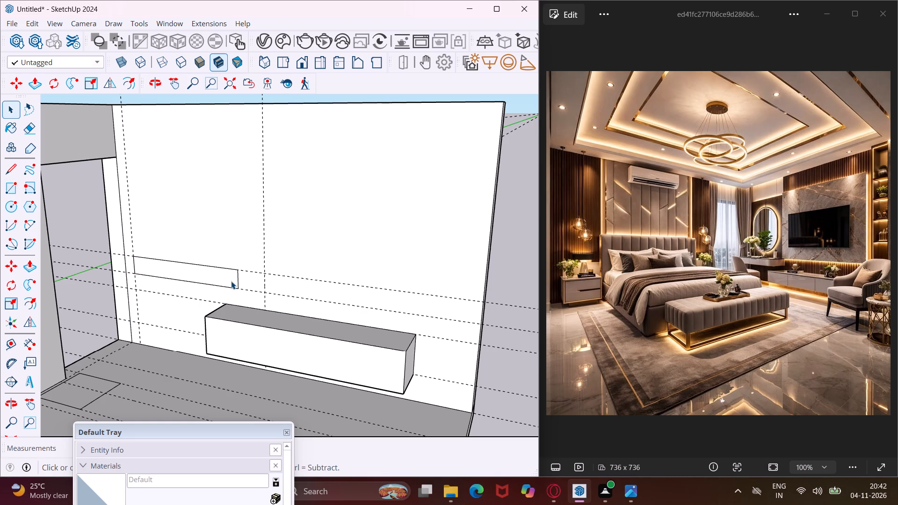
# Extrude the upper wall rectangle 1'6" into the room as a floating box.
pyautogui.click(231, 281)
pyautogui.press('p')
pyautogui.click(231, 281)
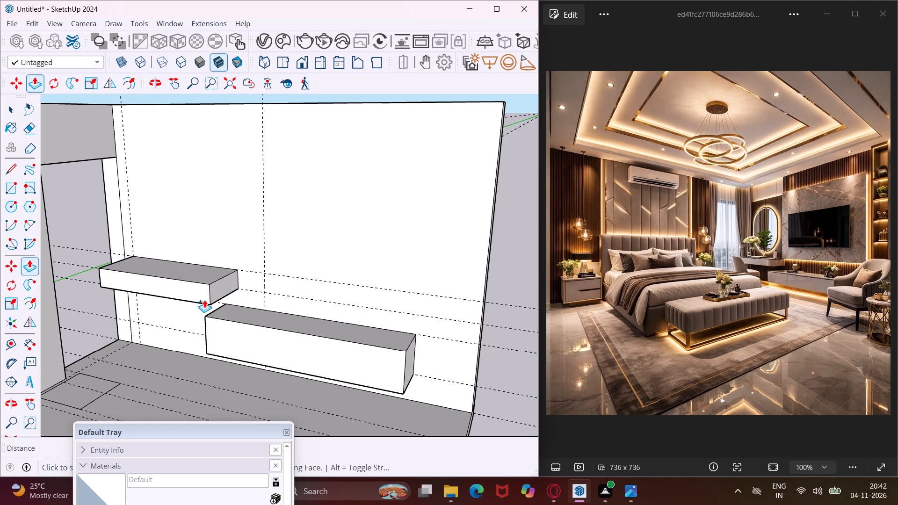
pyautogui.write("1'")
pyautogui.press('6')
pyautogui.hotkey('shift', '"')
pyautogui.press('Return')
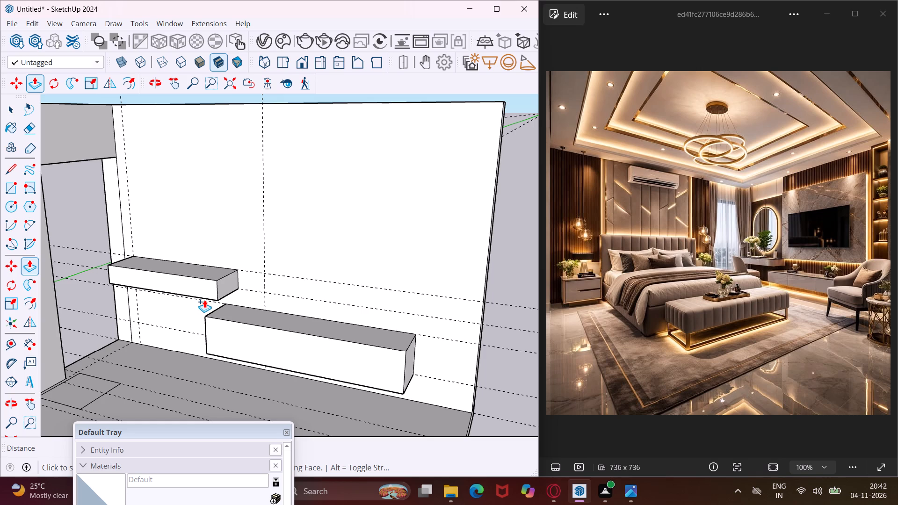
# Pull the floating upper box's front face slightly farther out from the wall.
pyautogui.moveTo(180, 316); pyautogui.dragTo(308, 359, button='middle')
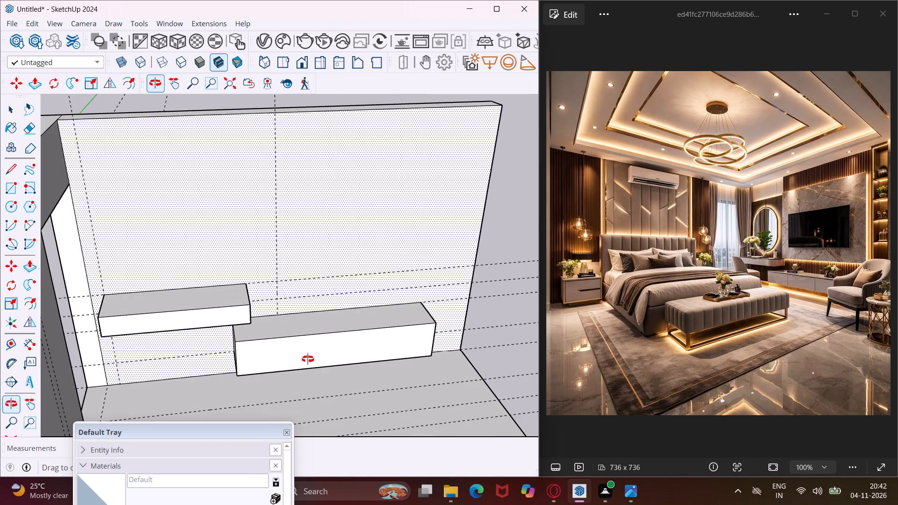
pyautogui.moveTo(308, 359); pyautogui.dragTo(297, 366, button='middle')
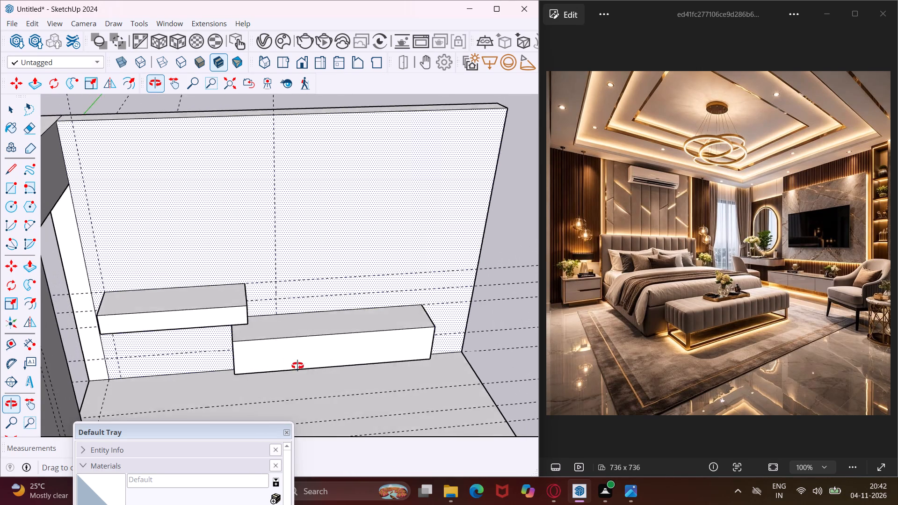
pyautogui.moveTo(297, 366); pyautogui.dragTo(160, 312, button='middle')
pyautogui.scroll(4, 206, 279)
pyautogui.click(213, 283)
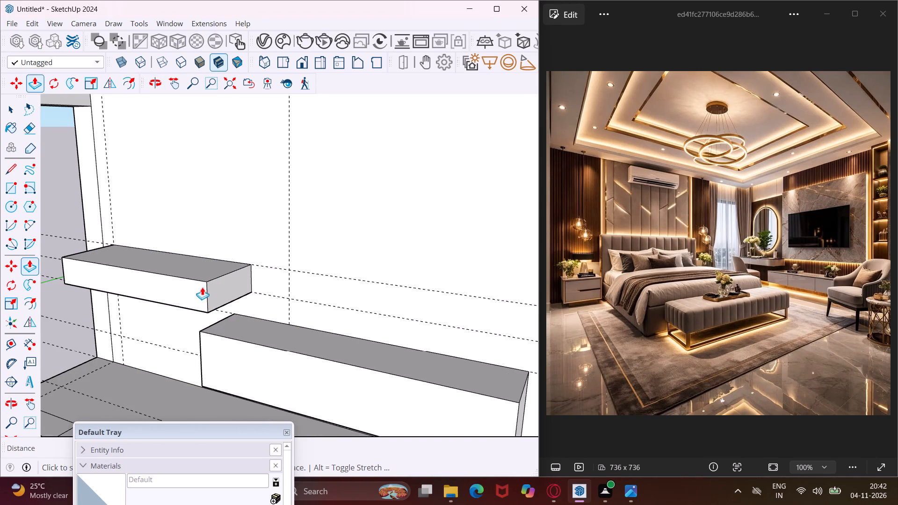
pyautogui.click(201, 288)
pyautogui.scroll(-5, 245, 225)
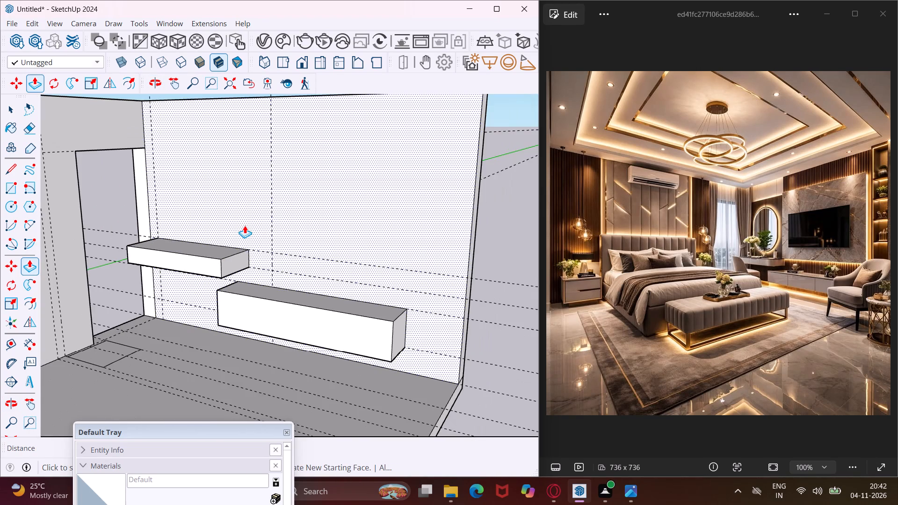
# Extrude the small floor rectangle beside the door-like opening upward 2' to form a bedside block.
pyautogui.scroll(3, 112, 339)
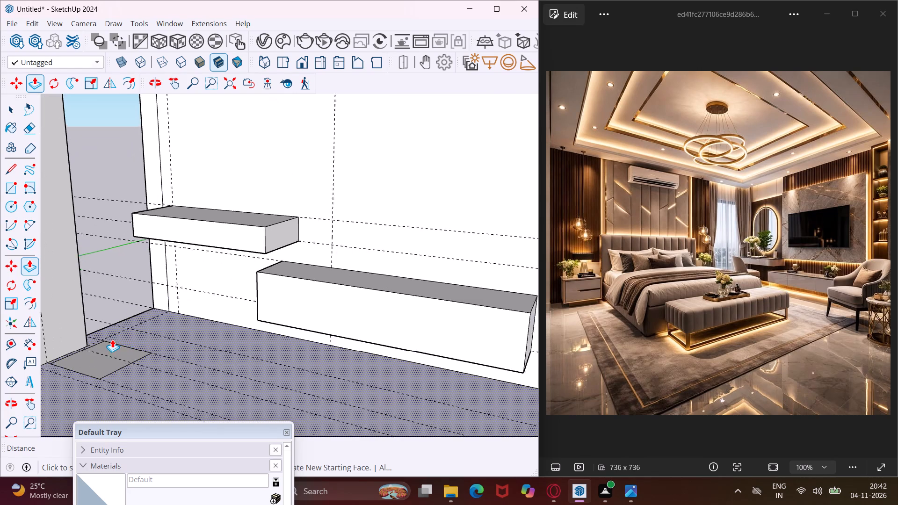
pyautogui.scroll(4, 112, 339)
pyautogui.click(111, 357)
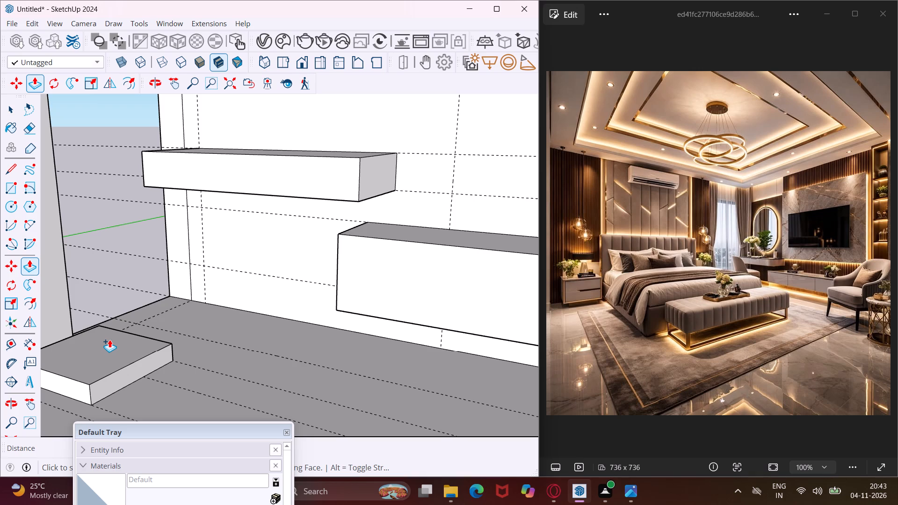
pyautogui.write("2'")
pyautogui.press('Return')
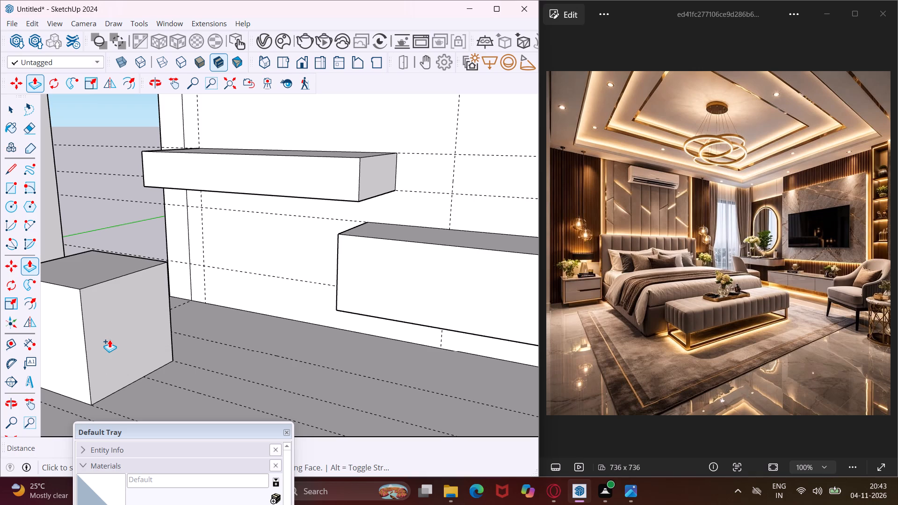
pyautogui.scroll(-3, 155, 342)
pyautogui.press('Escape')
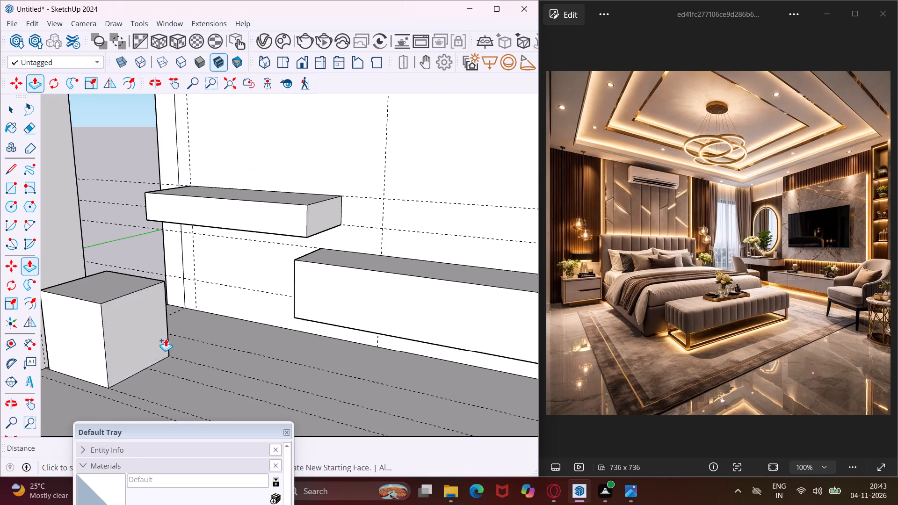
pyautogui.press('space')
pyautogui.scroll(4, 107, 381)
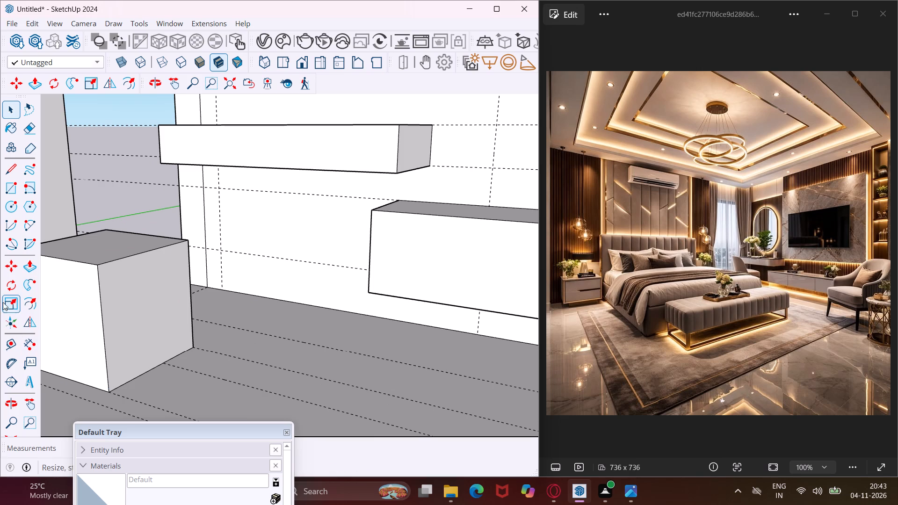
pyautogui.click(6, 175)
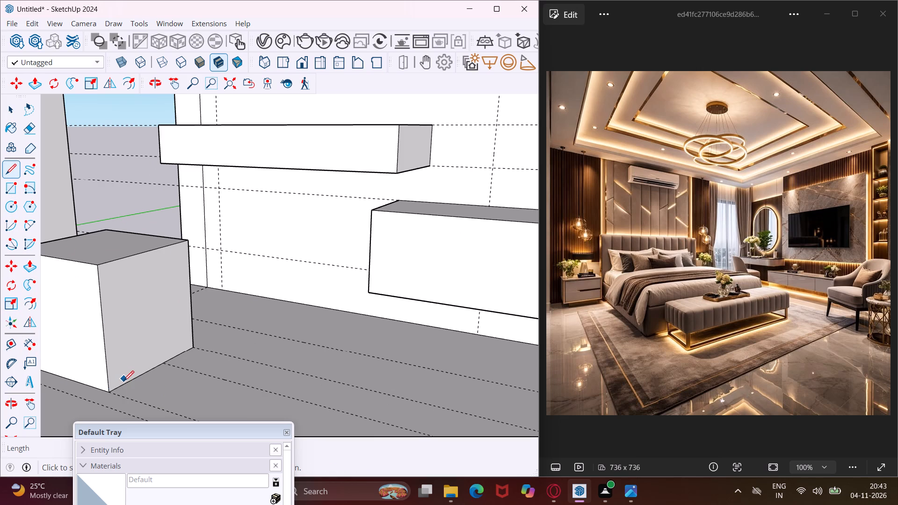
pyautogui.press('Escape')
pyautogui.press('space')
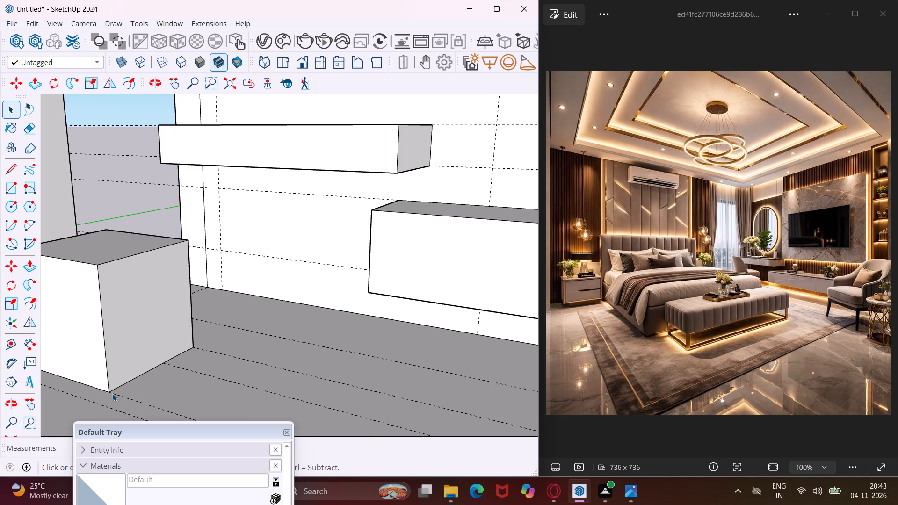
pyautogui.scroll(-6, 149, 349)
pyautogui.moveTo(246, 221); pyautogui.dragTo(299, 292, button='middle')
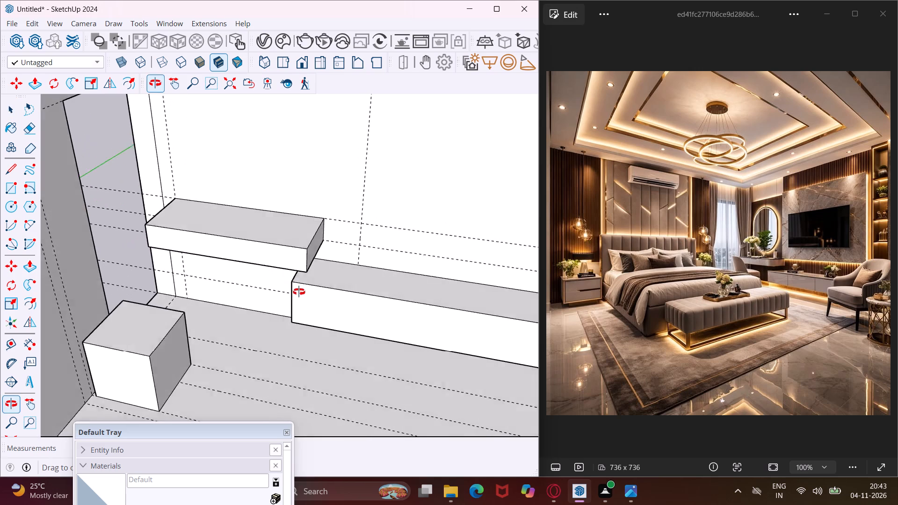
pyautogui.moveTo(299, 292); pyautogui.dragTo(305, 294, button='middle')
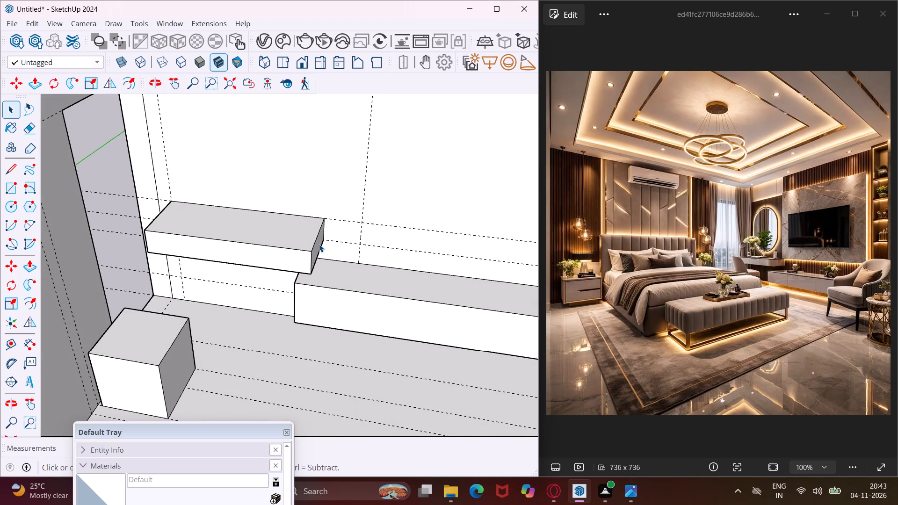
# Draw a small rounding arc across the door-side front corner of the floating upper box's top face.
pyautogui.scroll(4, 319, 244)
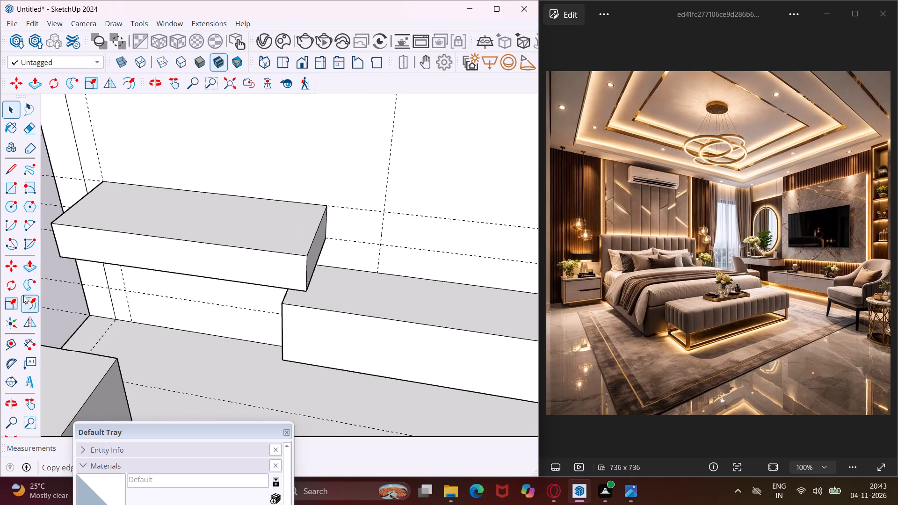
pyautogui.click(26, 224)
pyautogui.scroll(3, 67, 210)
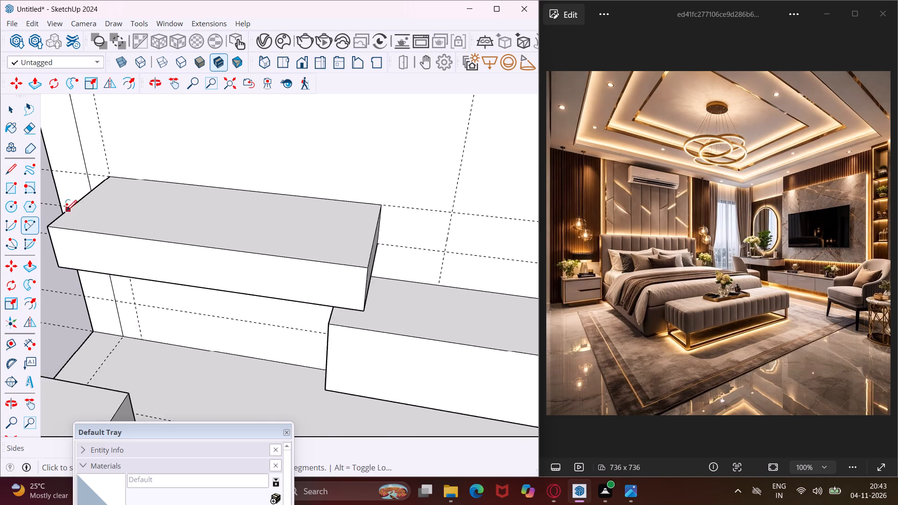
pyautogui.scroll(5, 57, 221)
pyautogui.click(54, 222)
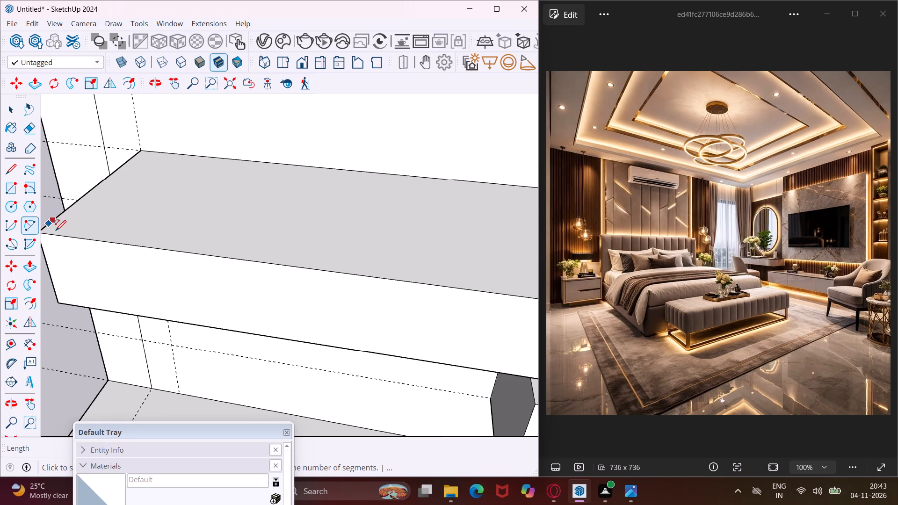
pyautogui.click(58, 234)
pyautogui.click(51, 236)
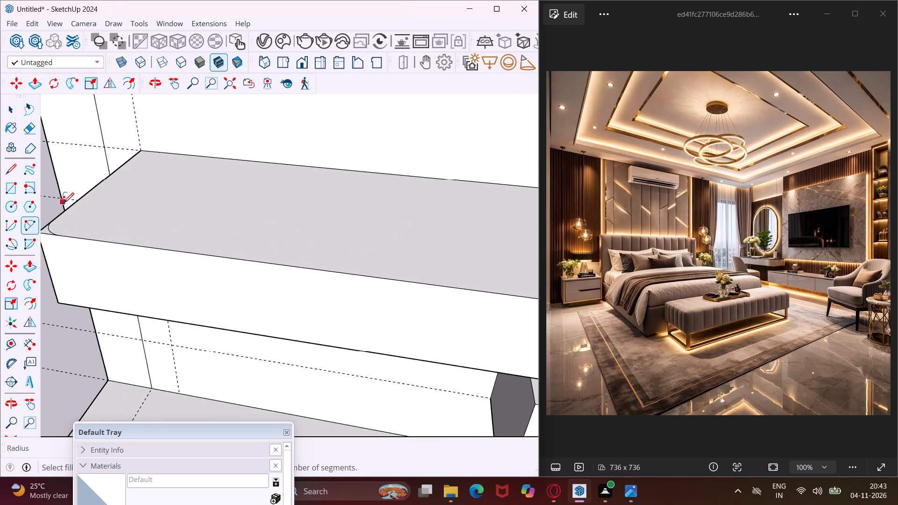
# Draw a matching rounding arc across the other front corner of the floating box's top face, nearest the lower console.
pyautogui.scroll(-3, 80, 213)
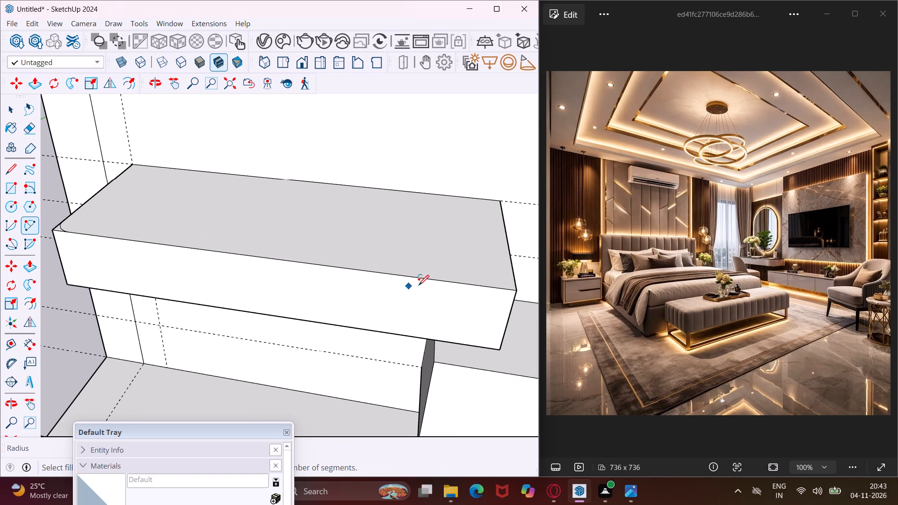
pyautogui.scroll(-1, 513, 286)
pyautogui.moveTo(512, 286); pyautogui.dragTo(466, 286, button='middle')
pyautogui.scroll(2, 489, 322)
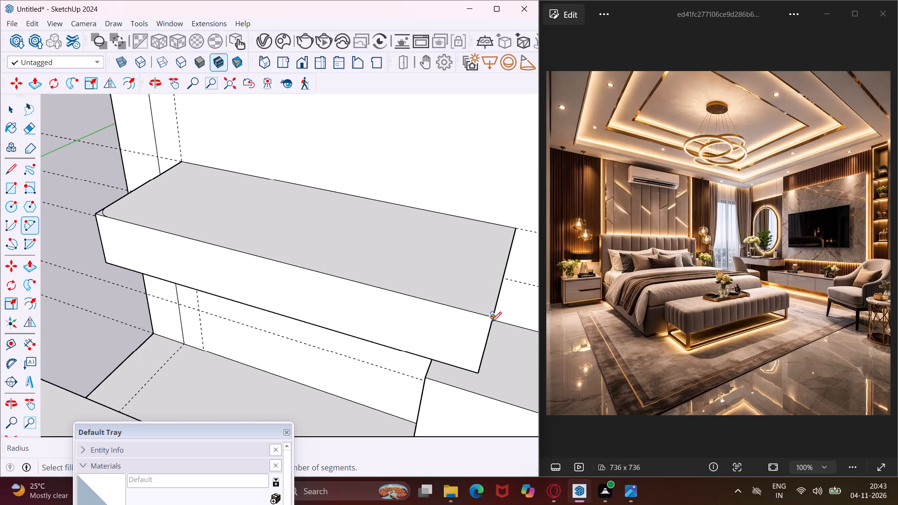
pyautogui.scroll(4, 491, 322)
pyautogui.click(497, 303)
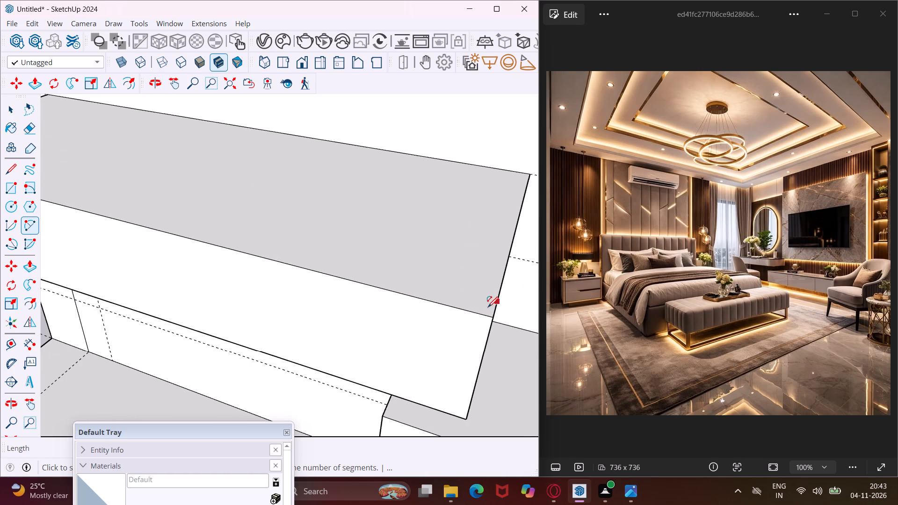
pyautogui.click(470, 312)
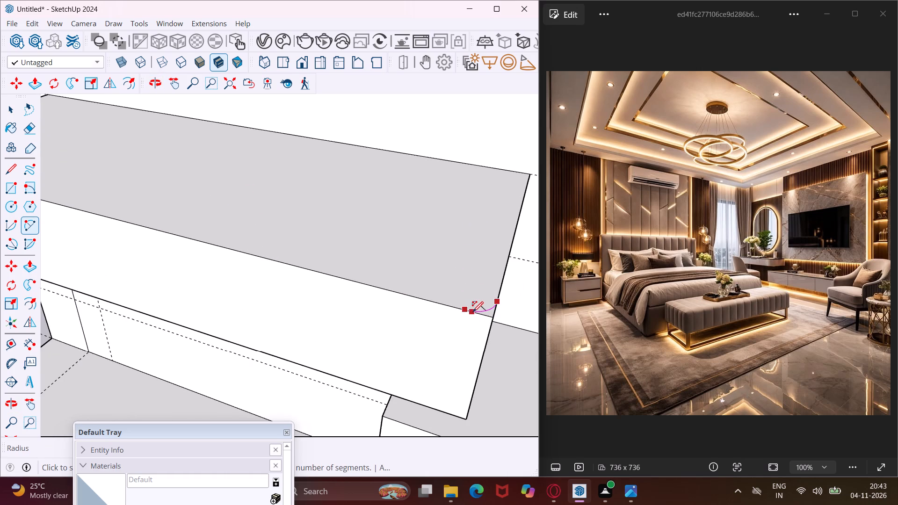
pyautogui.click(477, 312)
pyautogui.scroll(-2, 419, 301)
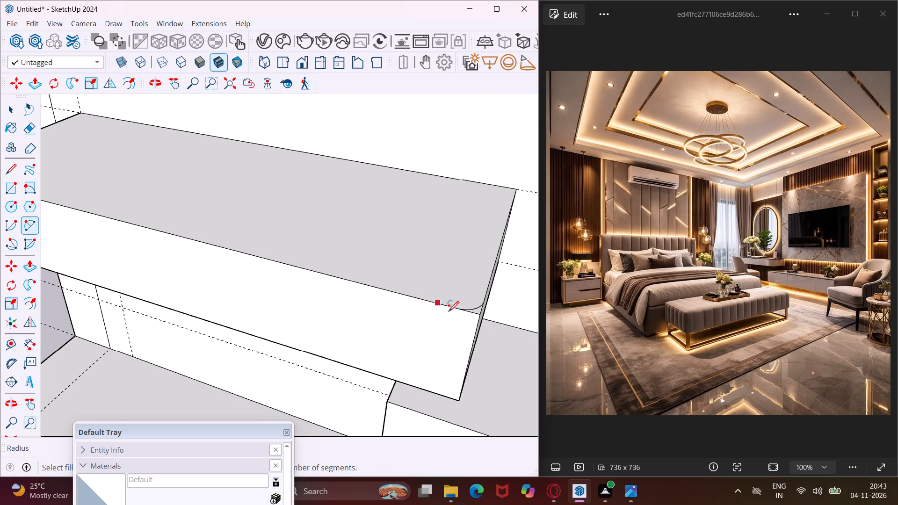
pyautogui.press('Escape')
pyautogui.press('space')
# Push the console-side corner sliver down through the floating box's full 9" thickness to round that corner.
pyautogui.scroll(4, 481, 306)
pyautogui.click(477, 312)
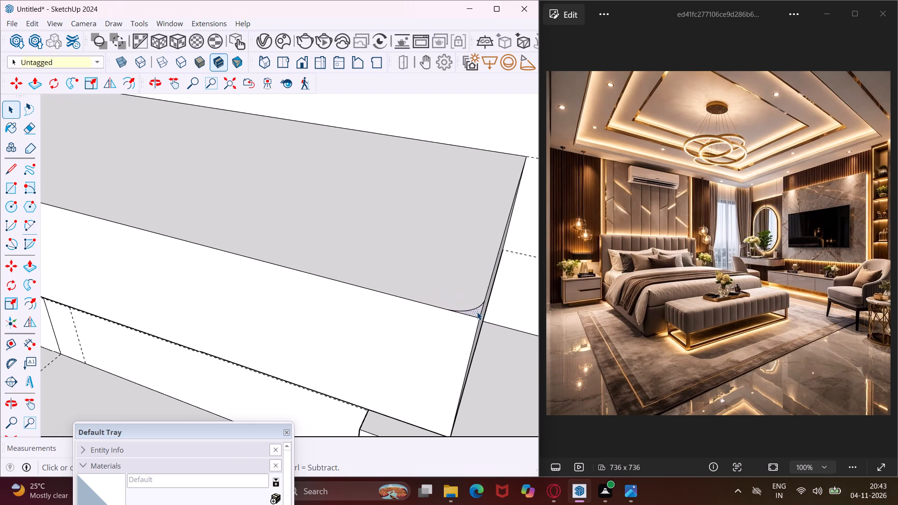
pyautogui.press('p')
pyautogui.click(477, 312)
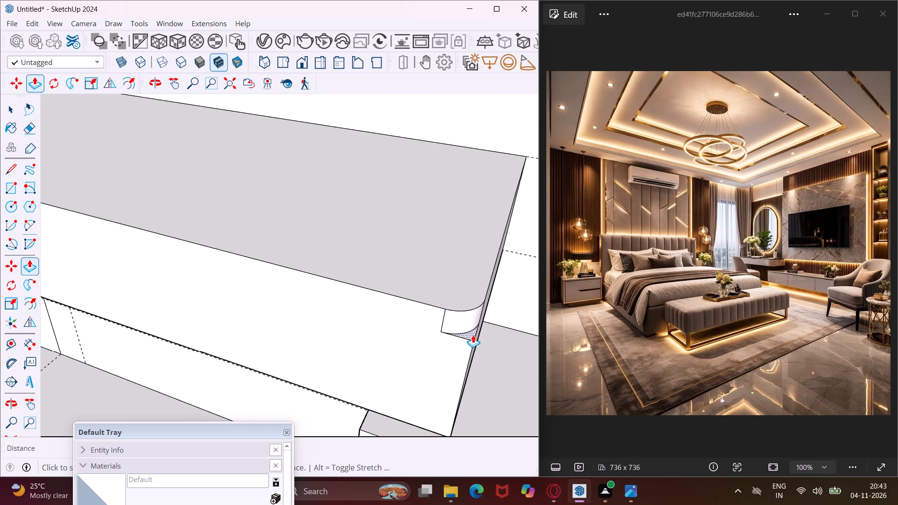
pyautogui.scroll(-7, 473, 337)
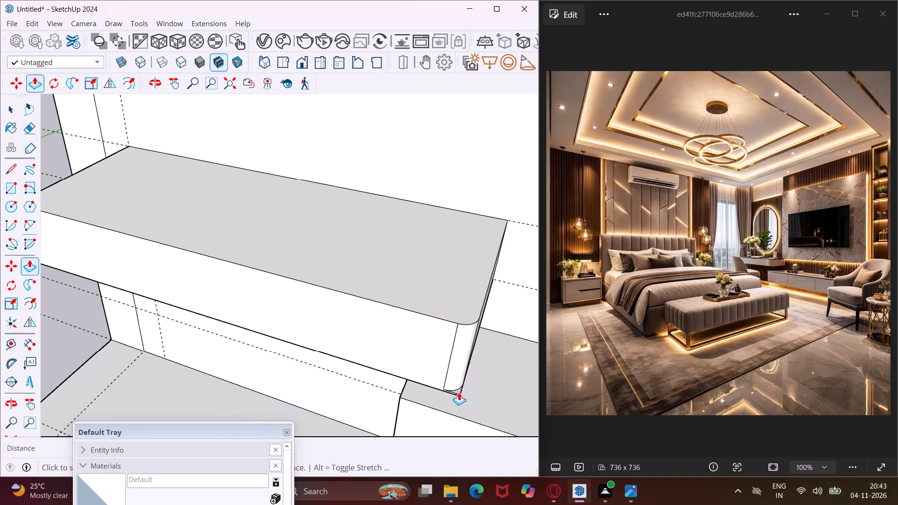
pyautogui.scroll(9, 458, 397)
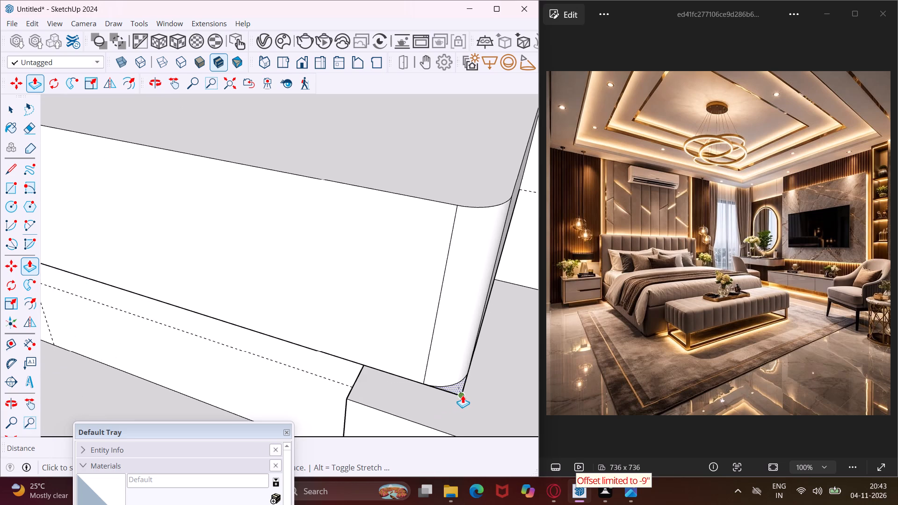
pyautogui.click(463, 395)
# Push the door-side corner sliver down through the floating box's full thickness to round the second front corner.
pyautogui.scroll(-12, 480, 359)
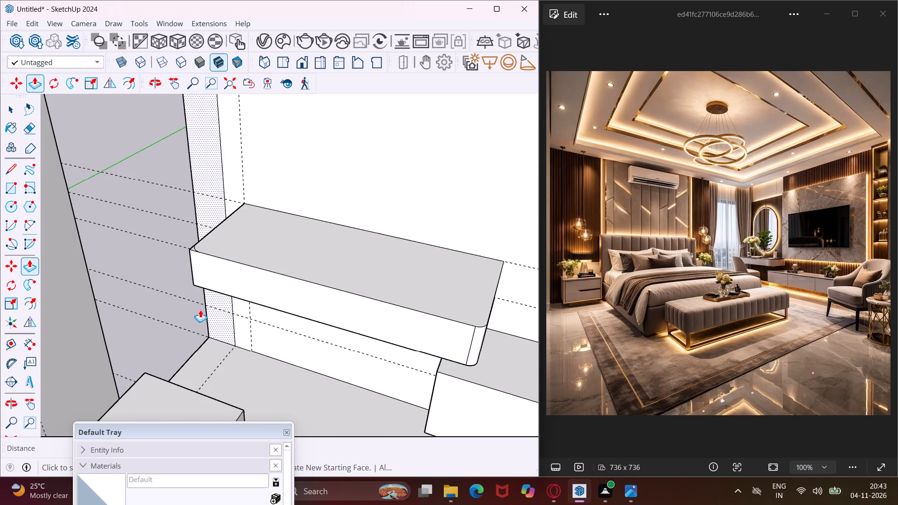
pyautogui.scroll(13, 168, 239)
pyautogui.click(207, 251)
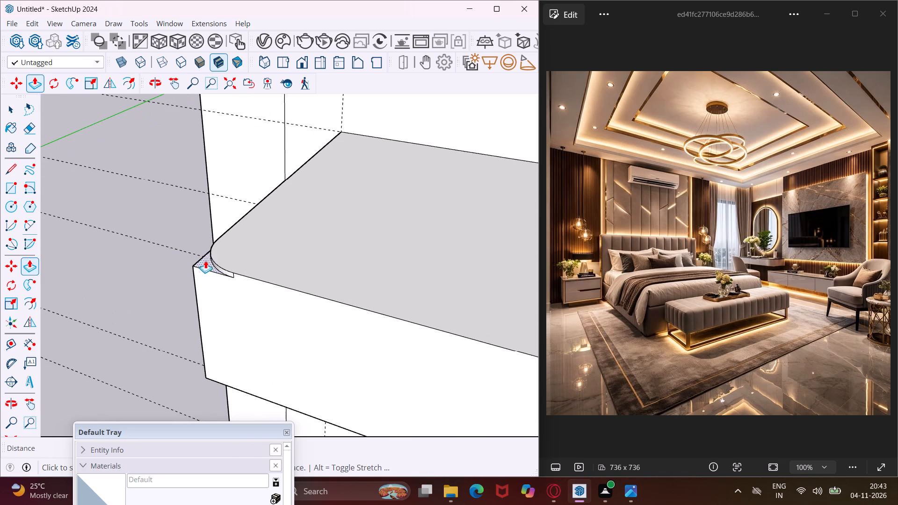
pyautogui.click(213, 378)
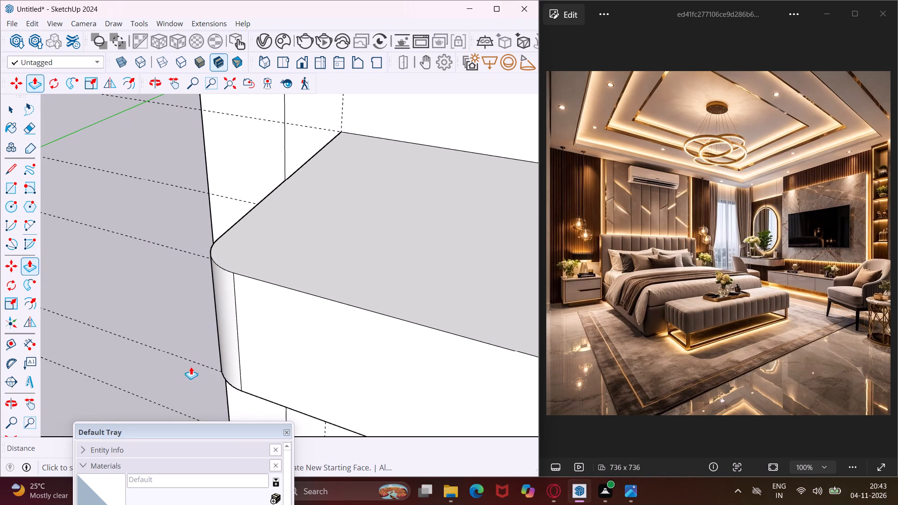
pyautogui.scroll(-13, 160, 340)
pyautogui.scroll(-4, 151, 292)
pyautogui.press('Escape')
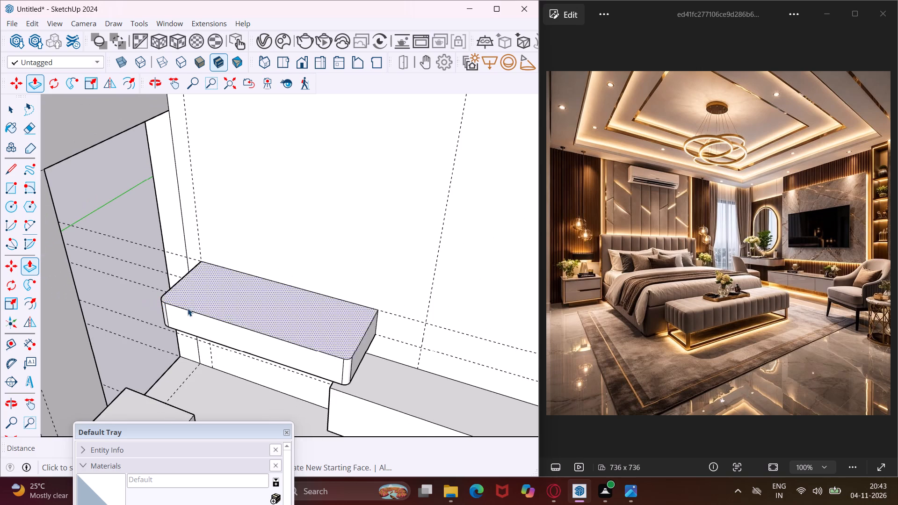
pyautogui.press('space')
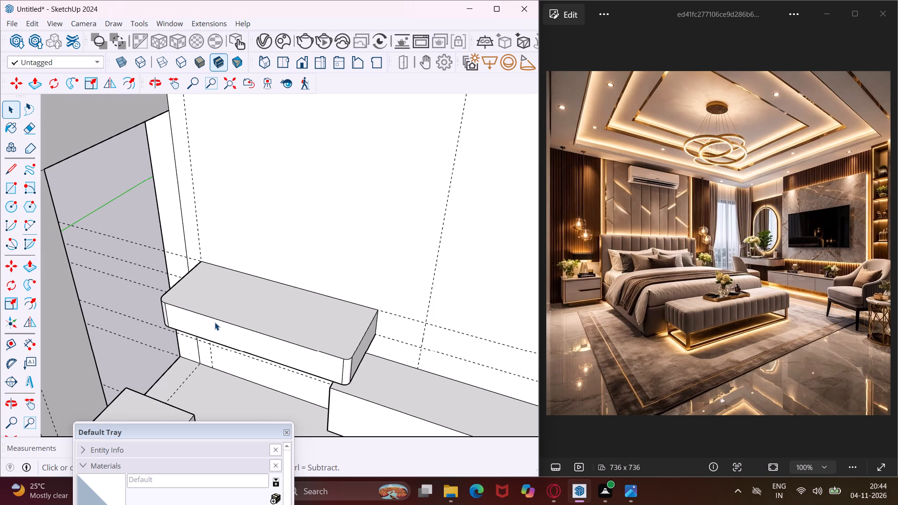
# Draw a large rectangle on the wall above the lower console, from beside the floating box to near the console's far end.
pyautogui.scroll(-9, 200, 304)
pyautogui.moveTo(244, 343); pyautogui.dragTo(245, 329, button='middle')
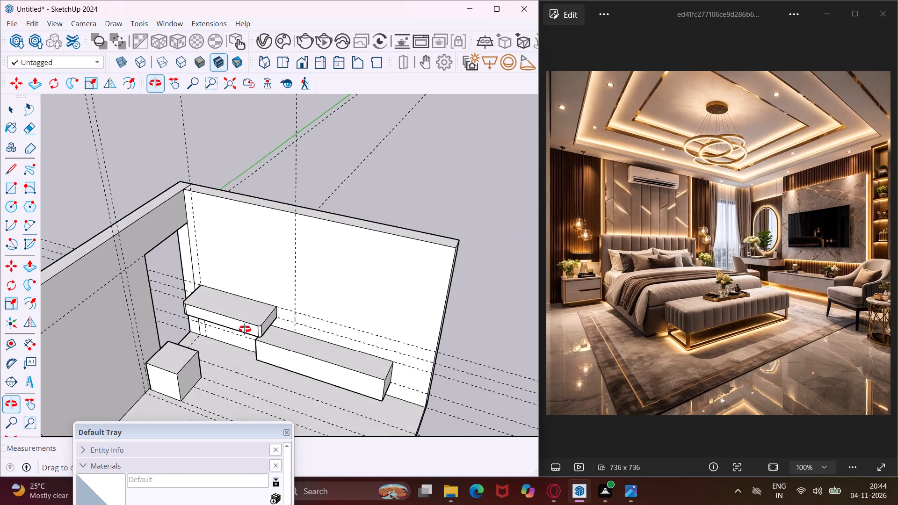
pyautogui.moveTo(245, 329); pyautogui.dragTo(207, 272, button='middle')
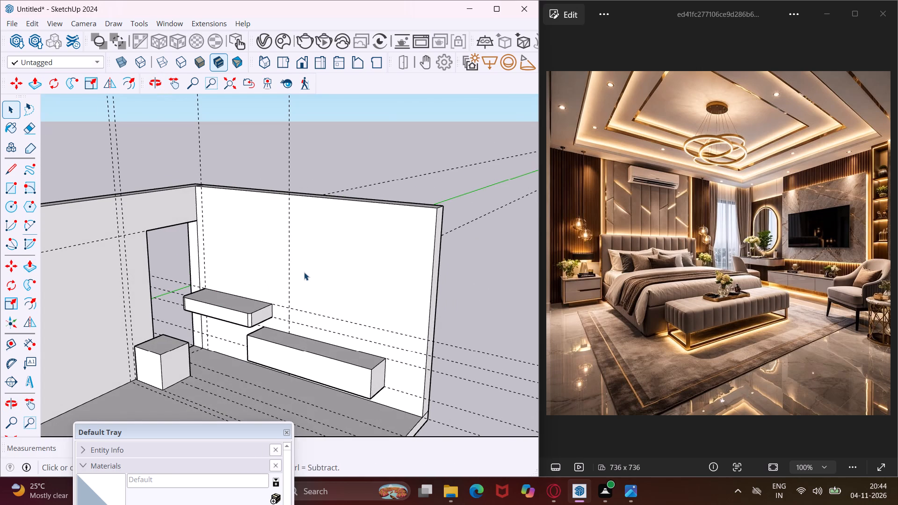
pyautogui.scroll(5, 304, 272)
pyautogui.scroll(-2, 304, 272)
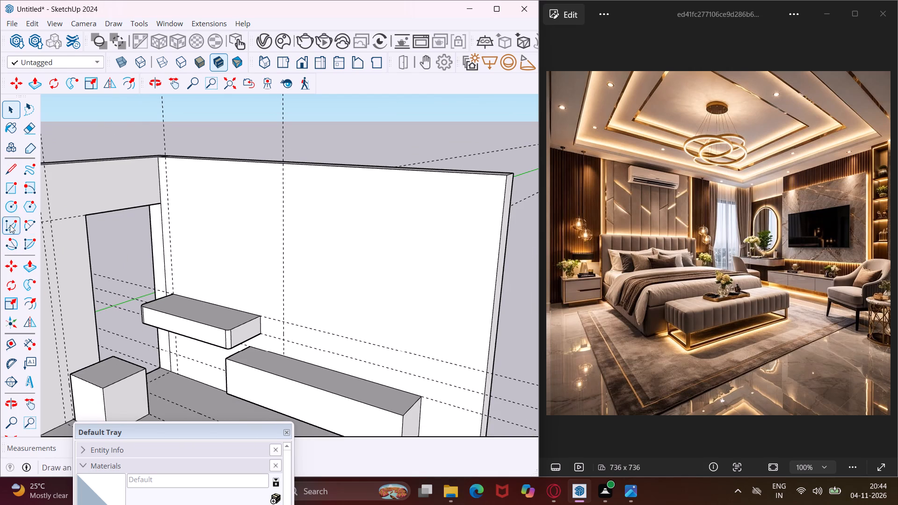
pyautogui.click(10, 189)
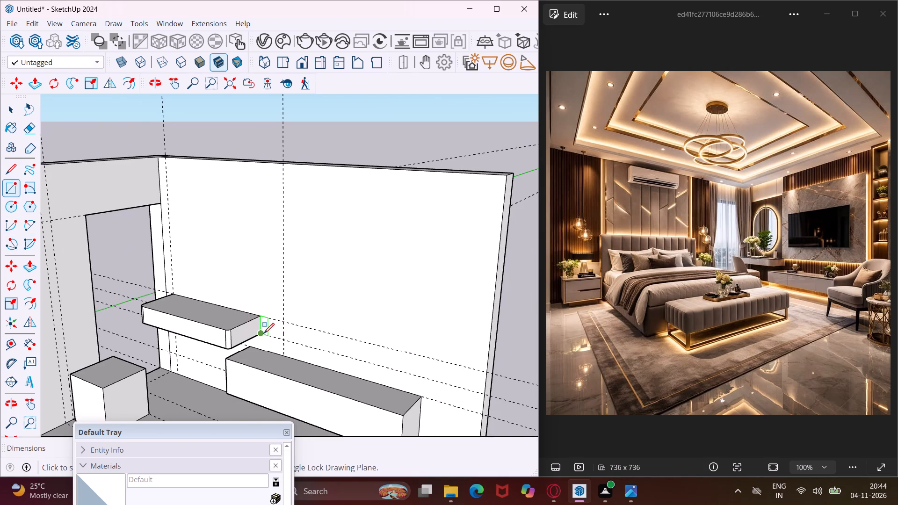
pyautogui.scroll(2, 269, 337)
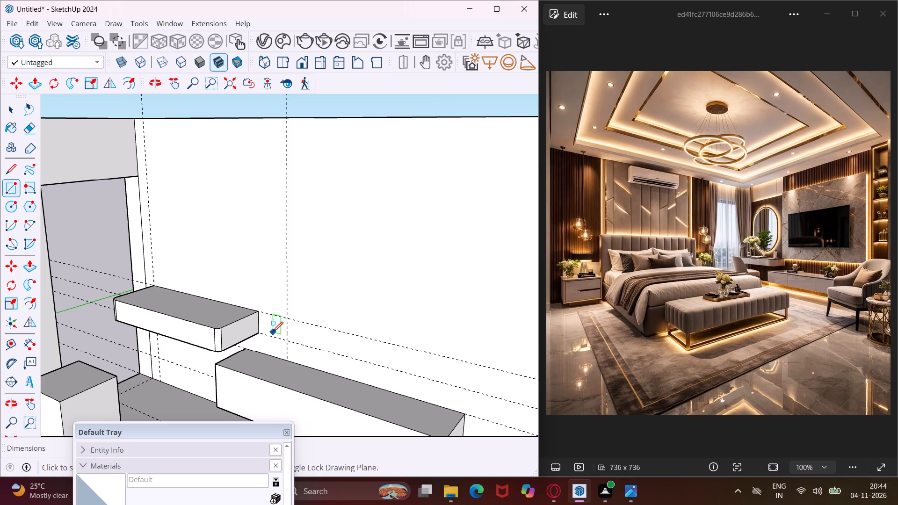
pyautogui.click(263, 333)
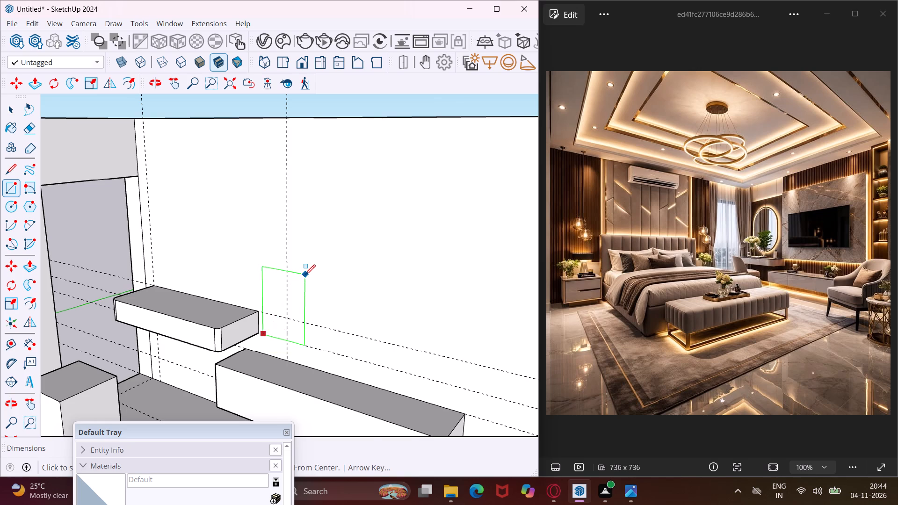
pyautogui.scroll(-6, 305, 275)
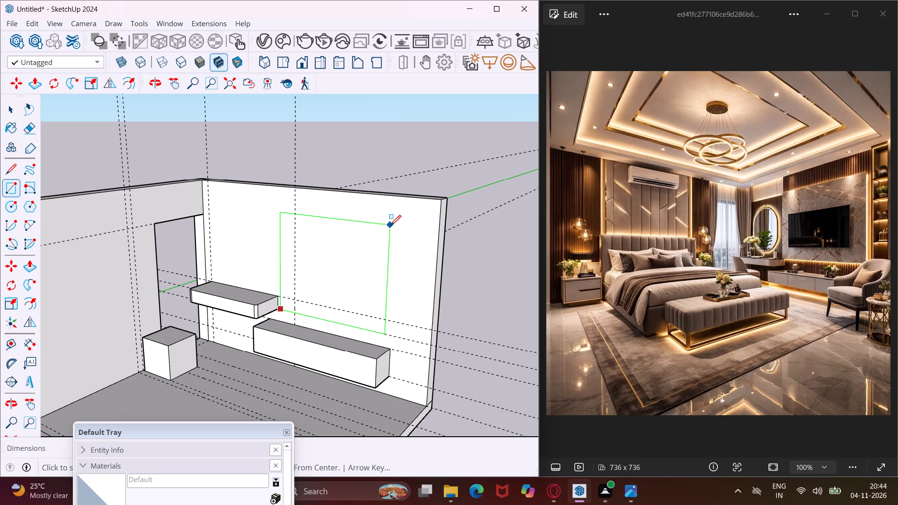
pyautogui.click(391, 225)
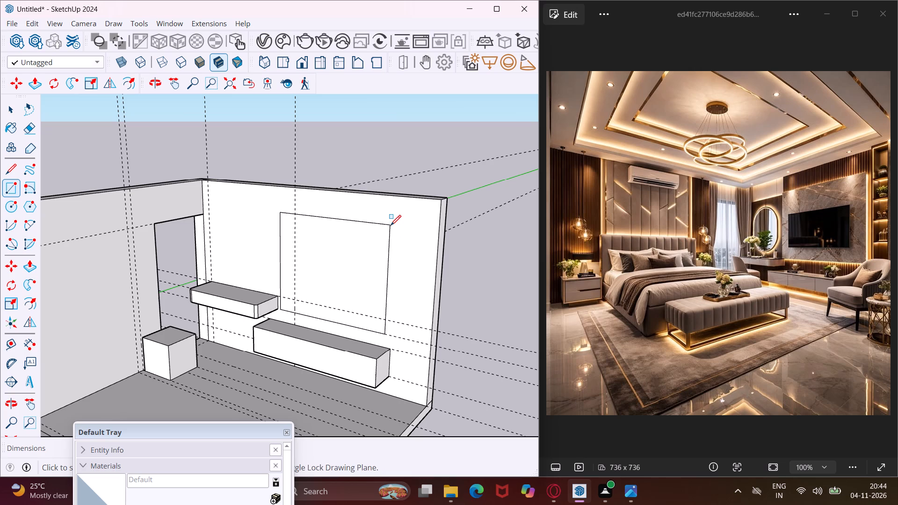
pyautogui.press('Escape')
pyautogui.press('space')
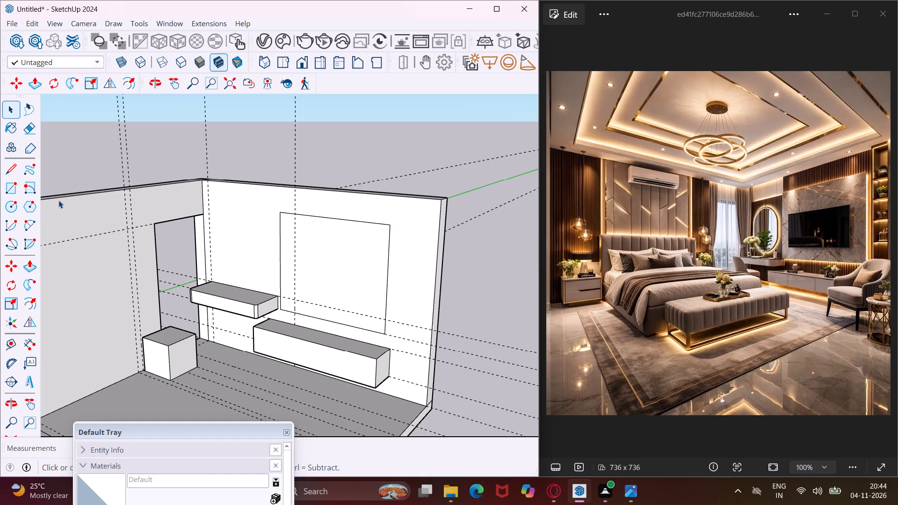
# Draw a narrow full-height rectangular strip on the wall, from the floor edge beyond the console's far end to the wall's top edge.
pyautogui.click(11, 195)
pyautogui.scroll(3, 226, 312)
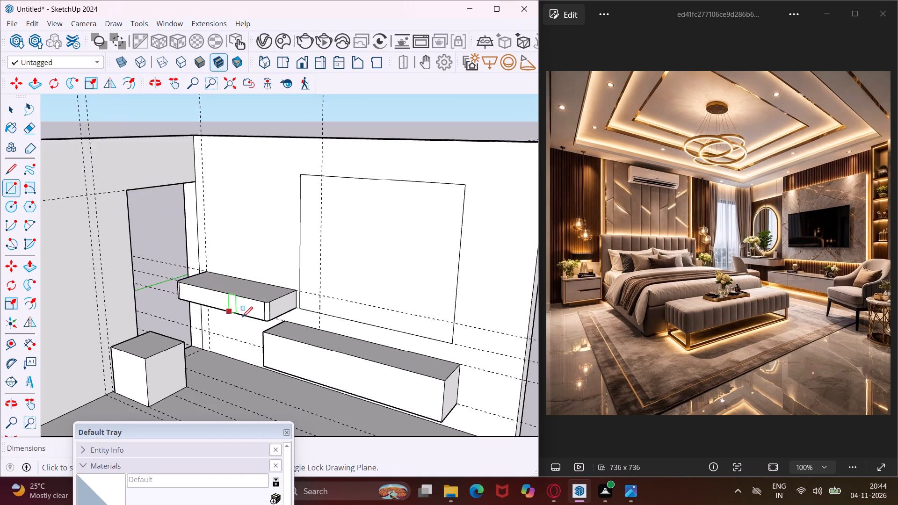
pyautogui.scroll(5, 263, 319)
pyautogui.moveTo(293, 328); pyautogui.dragTo(299, 286, button='middle')
pyautogui.scroll(-7, 180, 275)
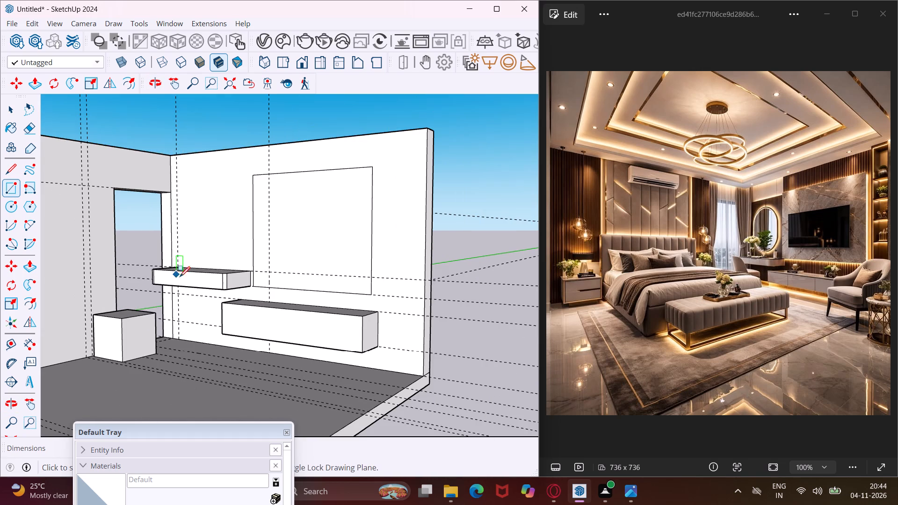
pyautogui.moveTo(274, 313); pyautogui.dragTo(348, 349, button='middle')
pyautogui.scroll(5, 387, 377)
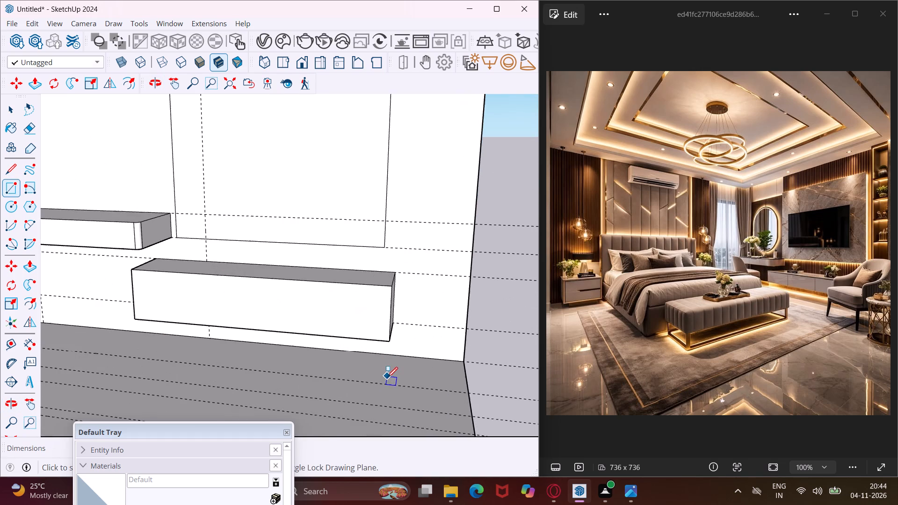
pyautogui.click(409, 357)
pyautogui.scroll(-9, 409, 271)
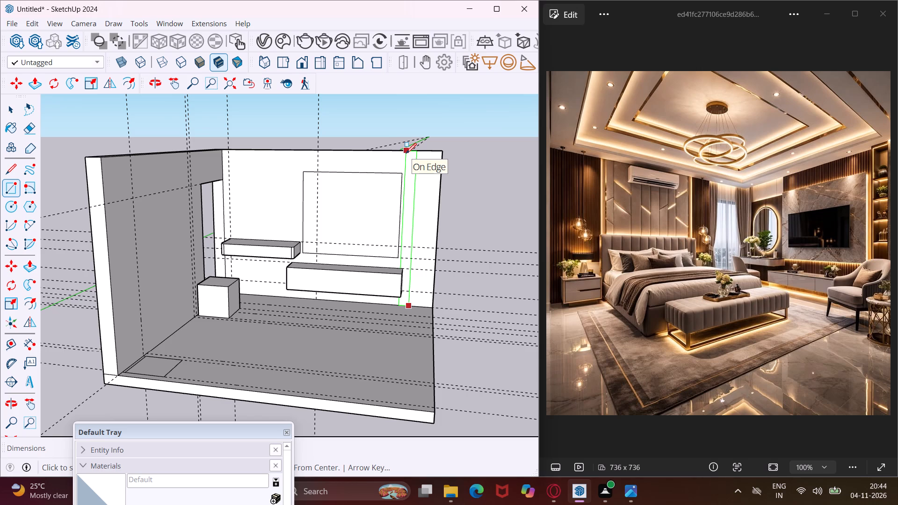
pyautogui.scroll(9, 407, 153)
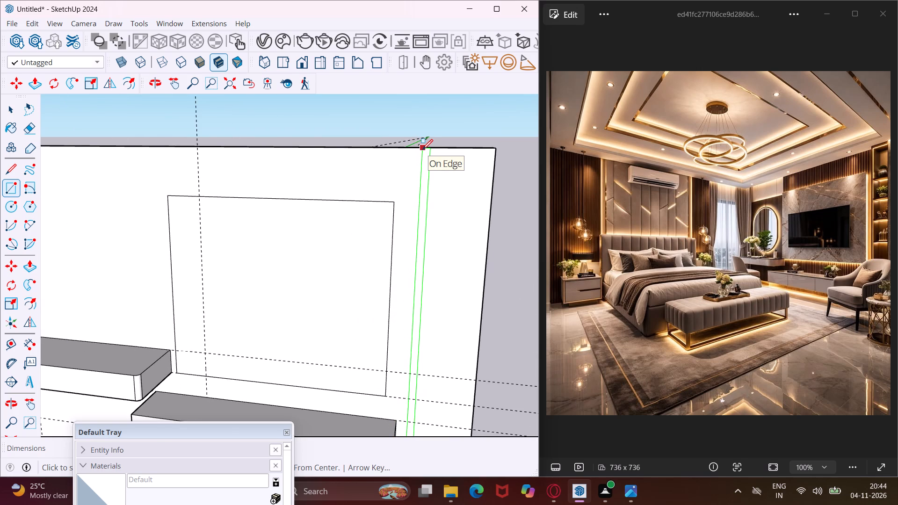
pyautogui.click(422, 150)
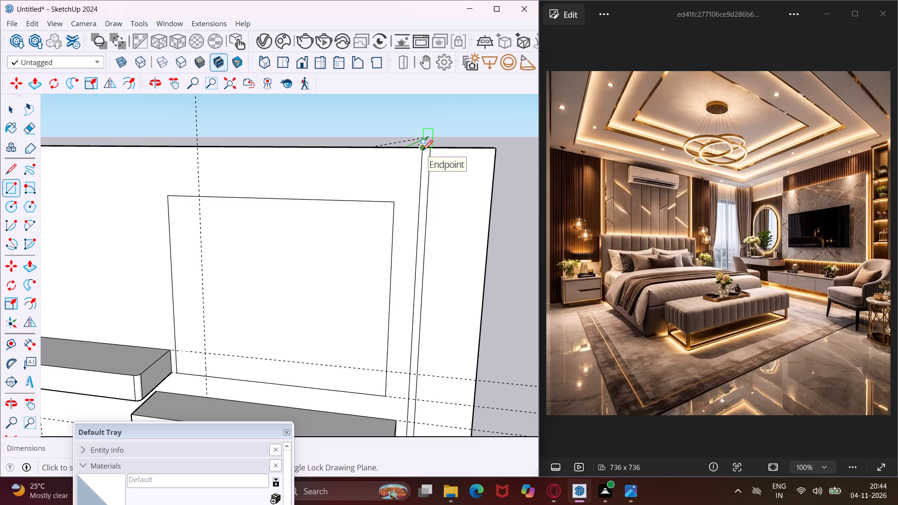
pyautogui.press('Escape')
pyautogui.press('space')
# Copy the narrow wall strip along the top edge to the rectangle's floating-box side and divide the span into 20 evenly spaced copies.
pyautogui.scroll(6, 424, 154)
pyautogui.click(428, 157)
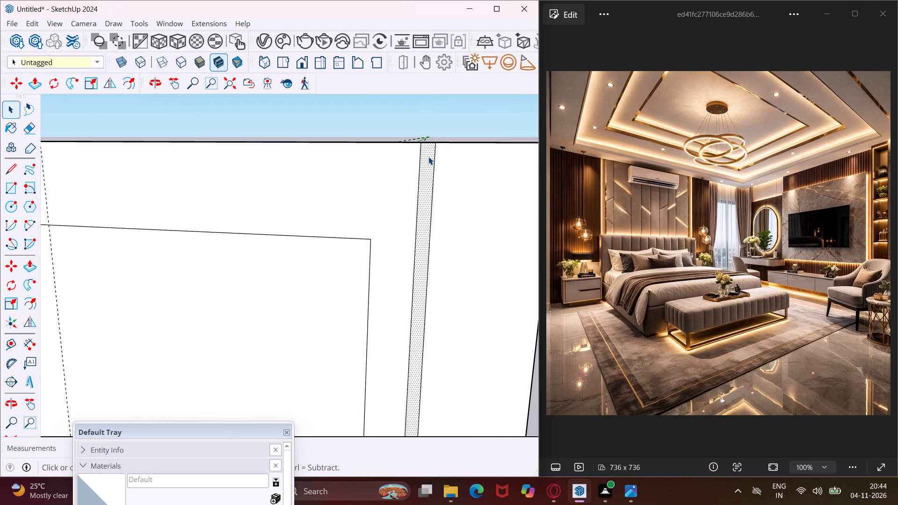
pyautogui.press('m')
pyautogui.scroll(2, 435, 146)
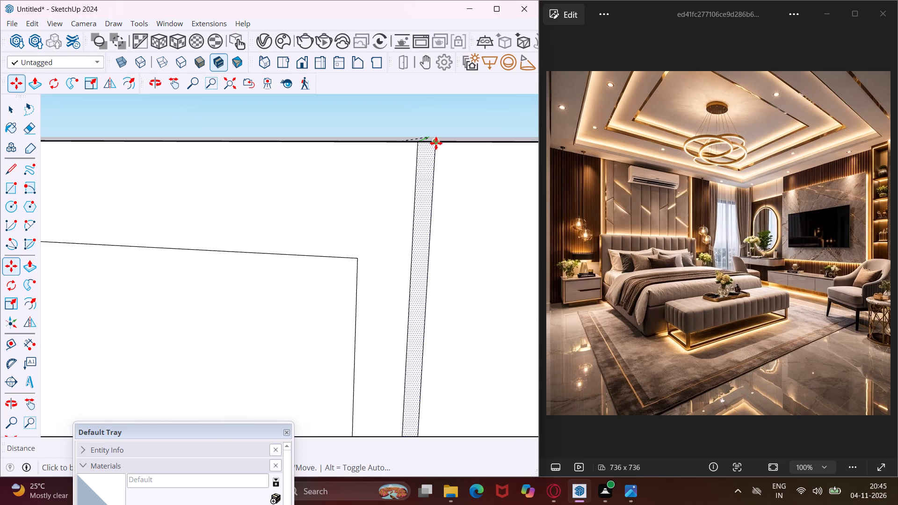
pyautogui.click(436, 143)
pyautogui.scroll(-5, 405, 148)
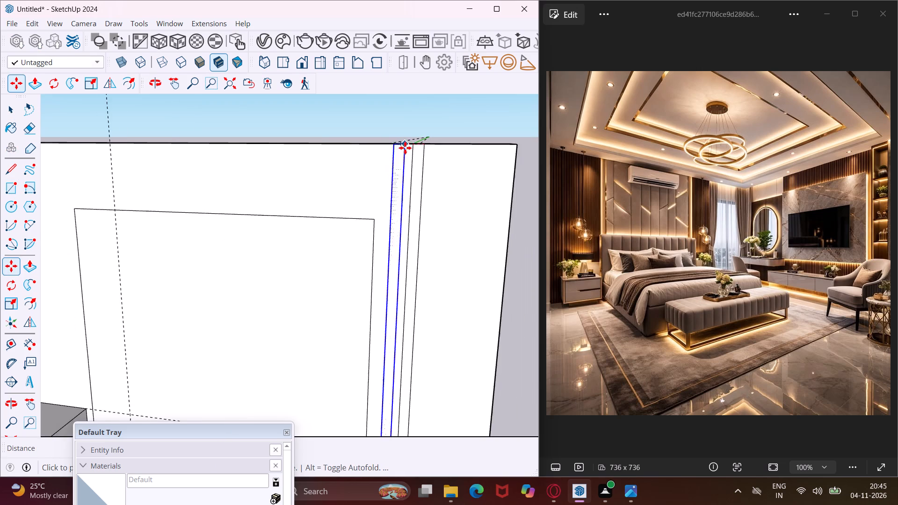
pyautogui.scroll(-7, 368, 156)
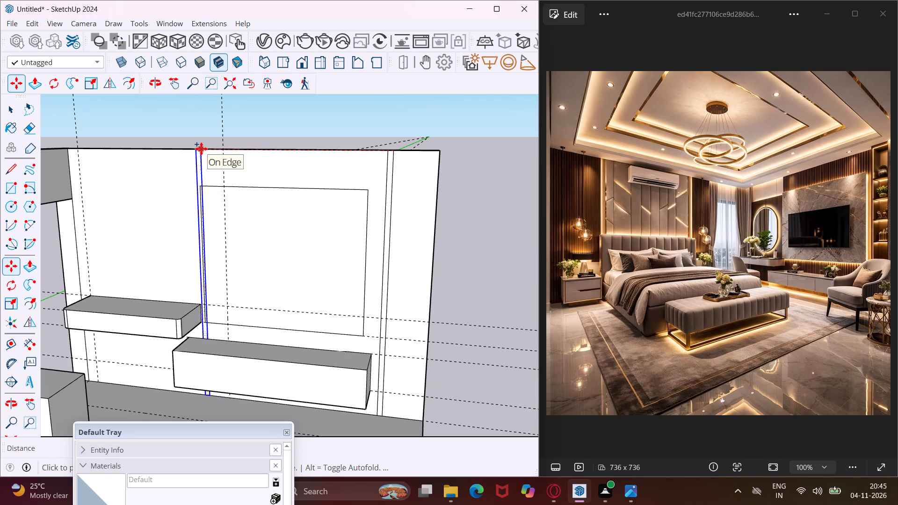
pyautogui.click(201, 149)
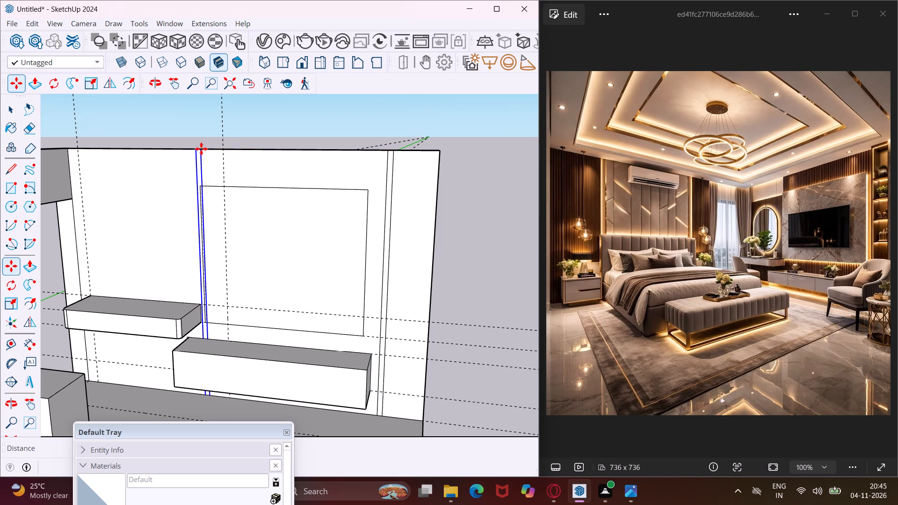
pyautogui.press('/')
pyautogui.write('20')
pyautogui.press('Return')
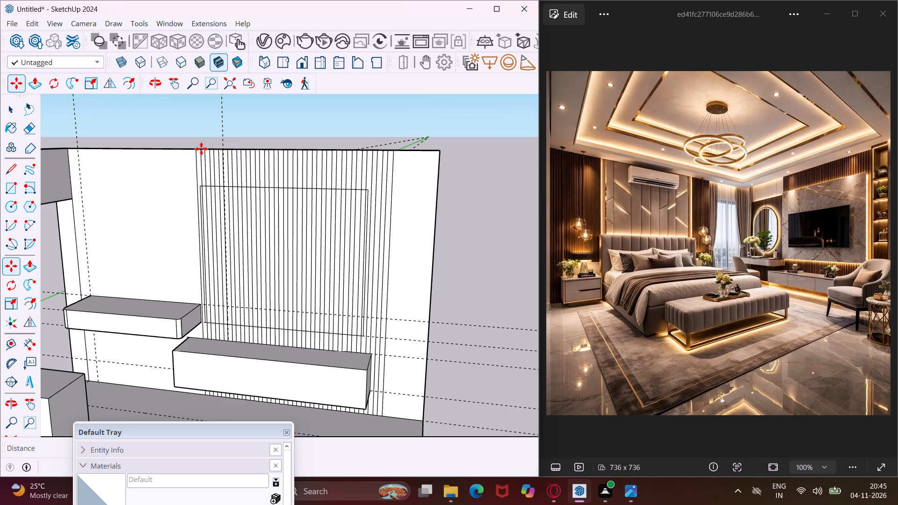
pyautogui.press('Escape')
pyautogui.press('space')
# Erase the run of vertical slat lines crossing the inside of the large wall rectangle.
pyautogui.scroll(3, 234, 230)
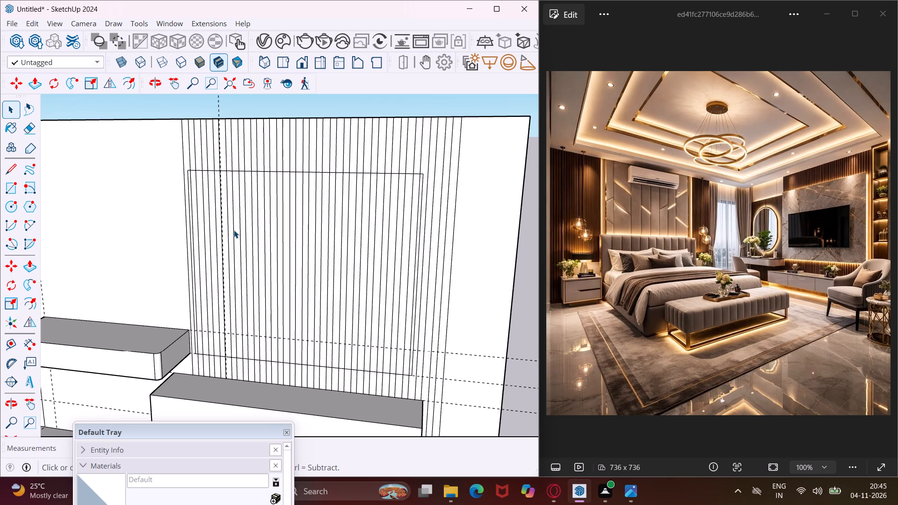
pyautogui.press('e')
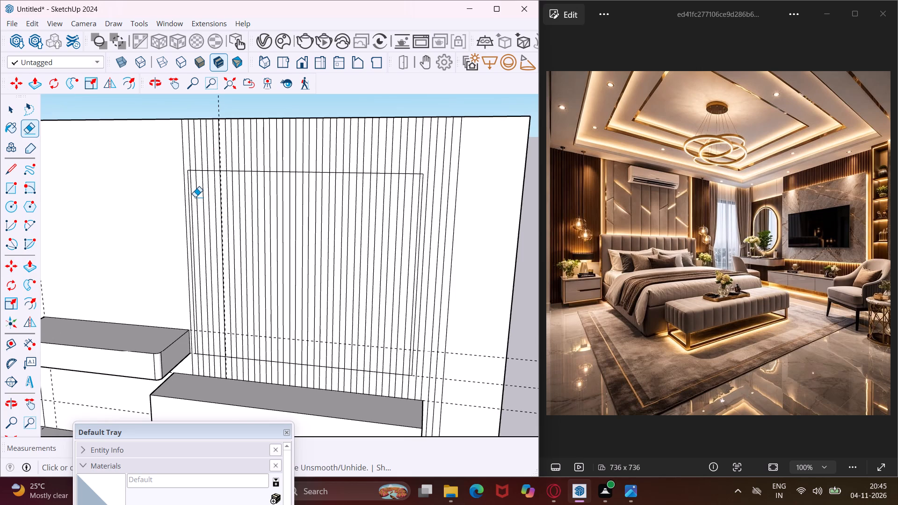
pyautogui.moveTo(195, 197); pyautogui.dragTo(388, 221)
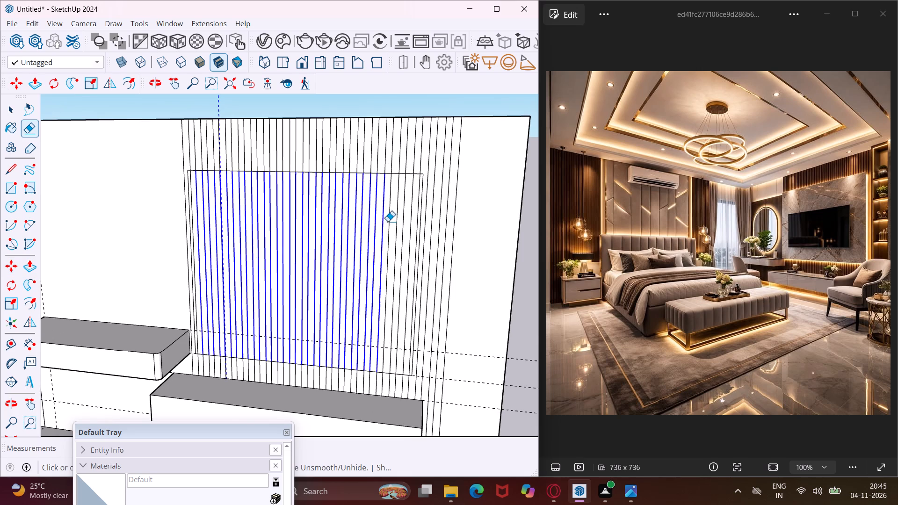
pyautogui.moveTo(388, 221); pyautogui.dragTo(410, 225)
# Erase the two leftover slat lines just inside the large rectangle's vertical side edges.
pyautogui.scroll(6, 188, 209)
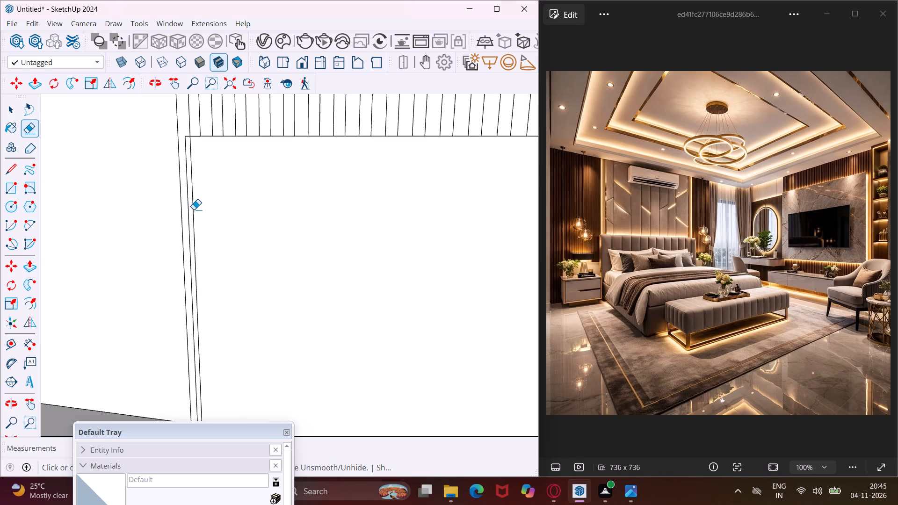
pyautogui.scroll(4, 194, 209)
pyautogui.click(191, 203)
pyautogui.scroll(-7, 202, 201)
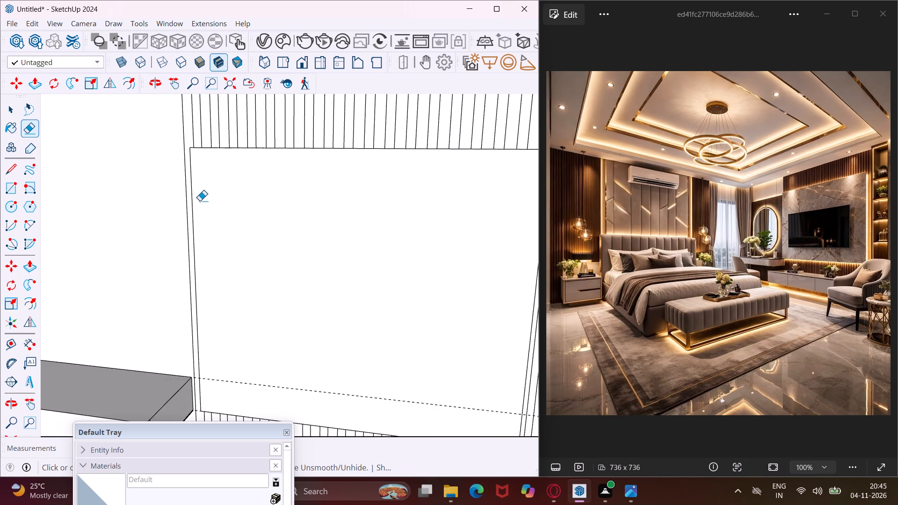
pyautogui.scroll(-6, 200, 201)
pyautogui.scroll(11, 381, 202)
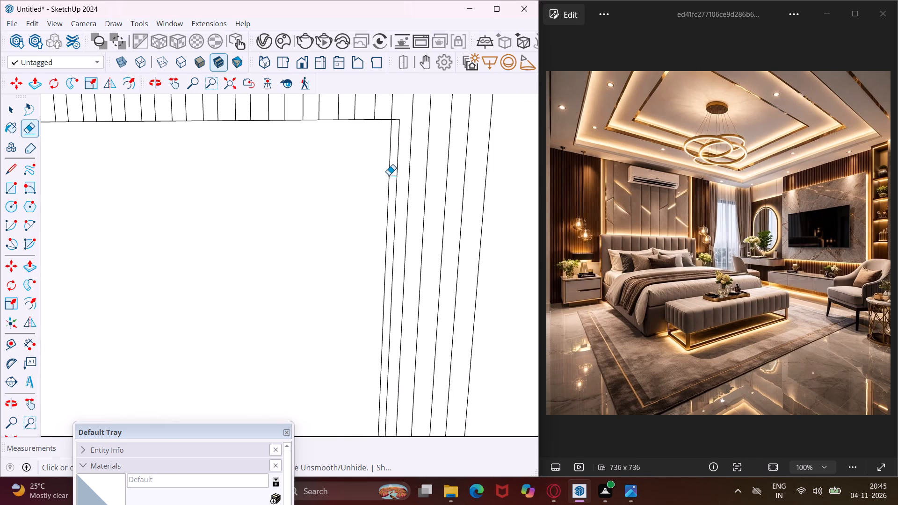
pyautogui.click(389, 175)
pyautogui.scroll(-11, 298, 171)
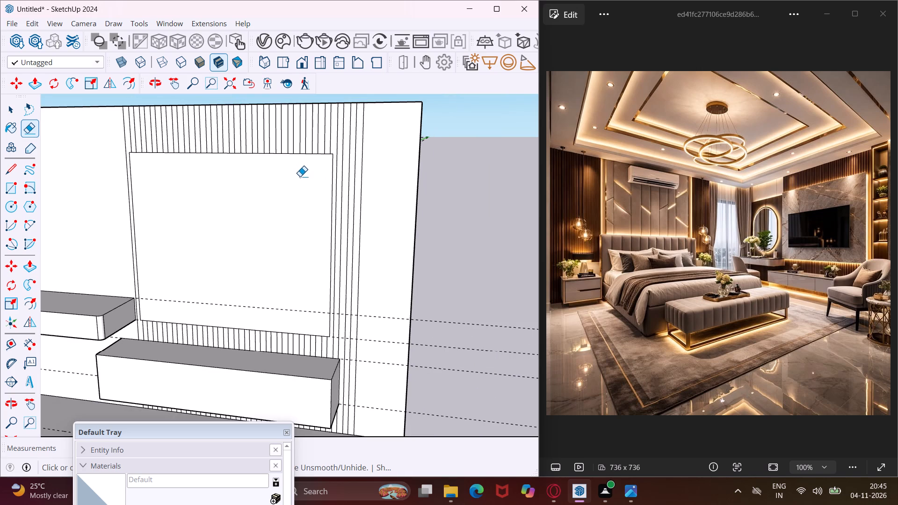
pyautogui.press('Escape')
pyautogui.press('space')
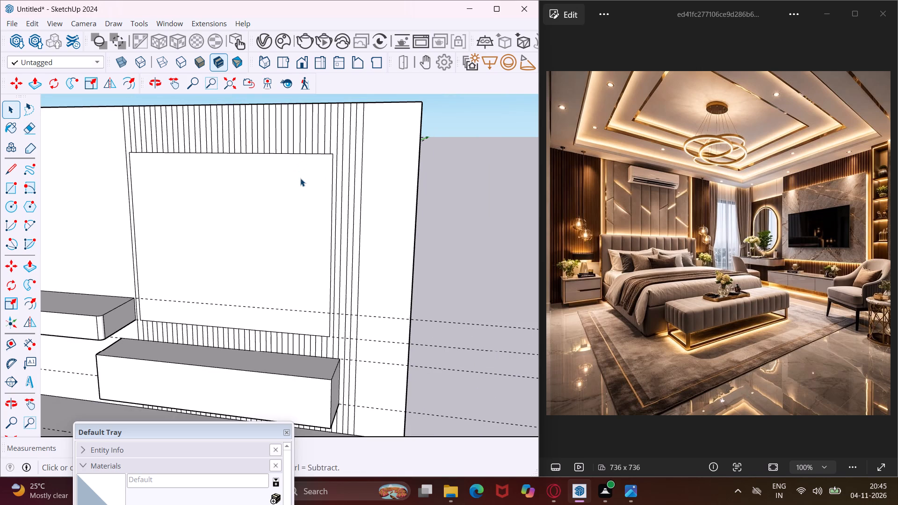
# Draw a full-height rectangle on the wall from its bottom end corner to the top of the outermost slat line.
pyautogui.scroll(-5, 301, 178)
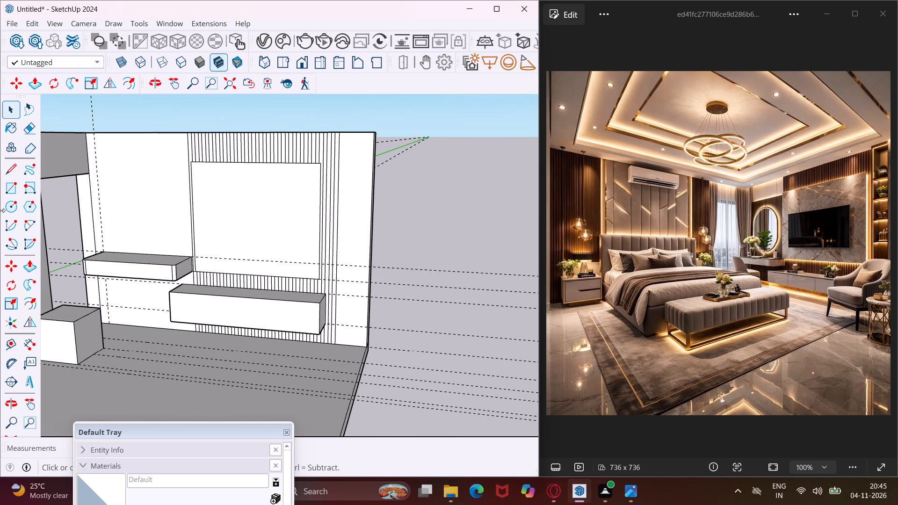
pyautogui.click(7, 191)
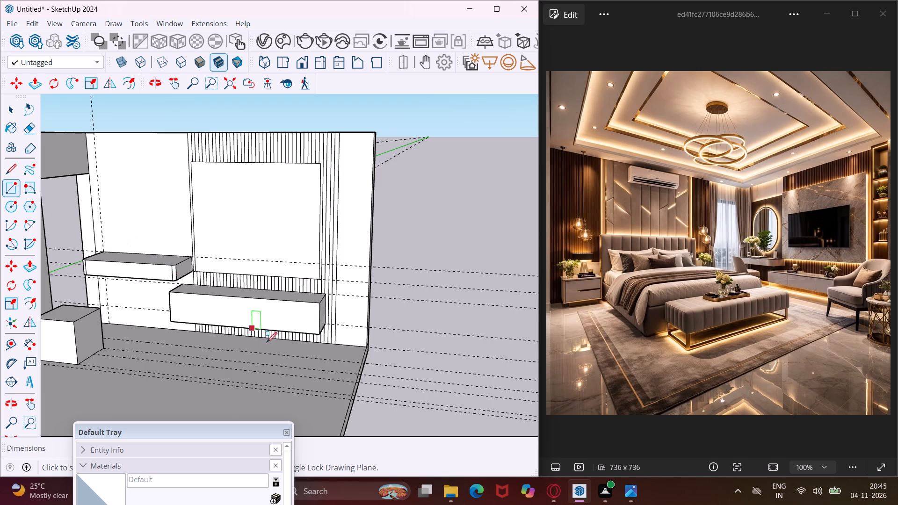
pyautogui.scroll(4, 269, 345)
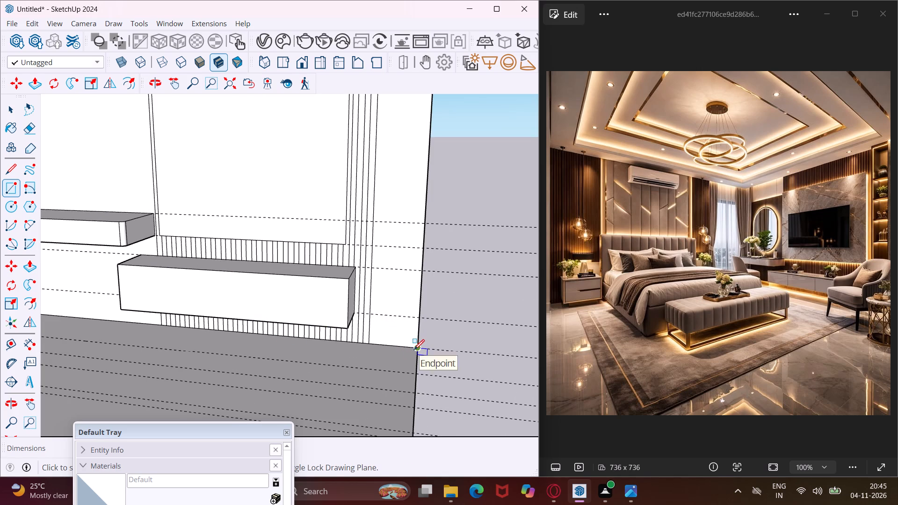
pyautogui.click(414, 350)
pyautogui.scroll(-4, 374, 308)
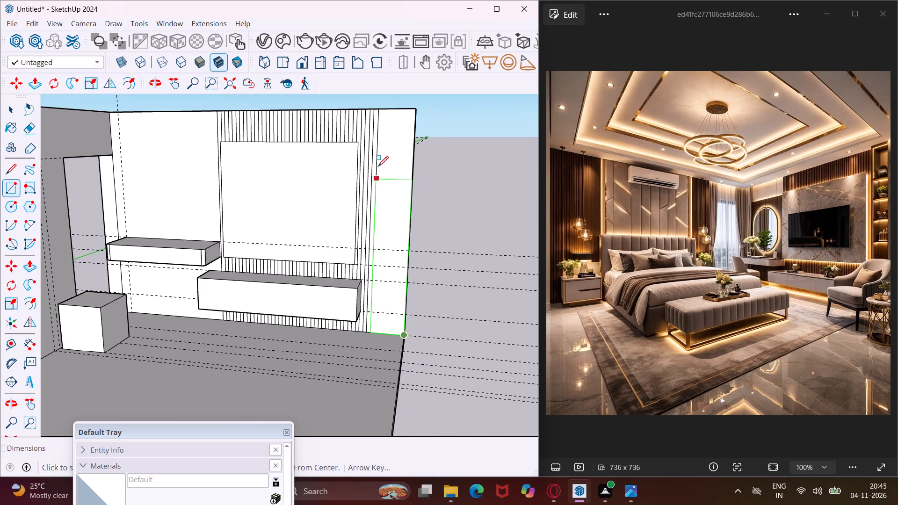
pyautogui.click(378, 113)
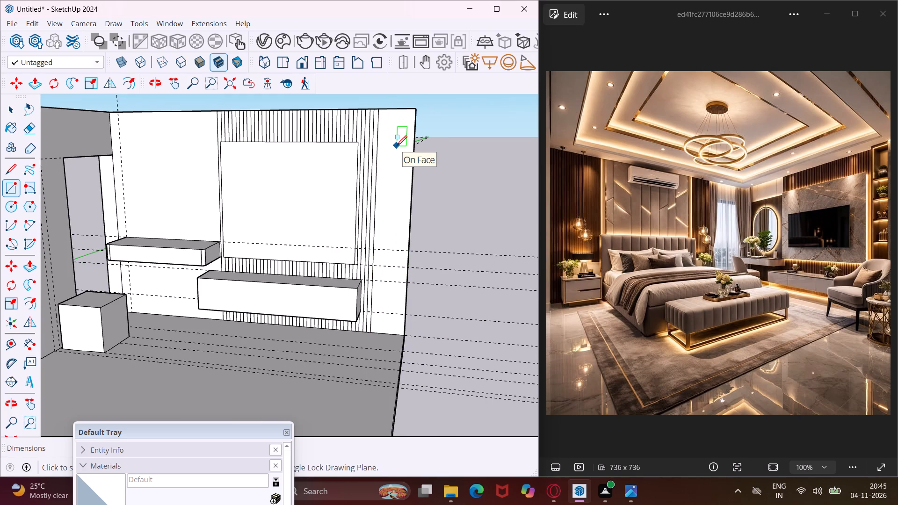
pyautogui.press('Escape')
pyautogui.press('space')
# Copy the bottom edge of the plain end panel beside the slats 4" up the wall.
pyautogui.click(397, 146)
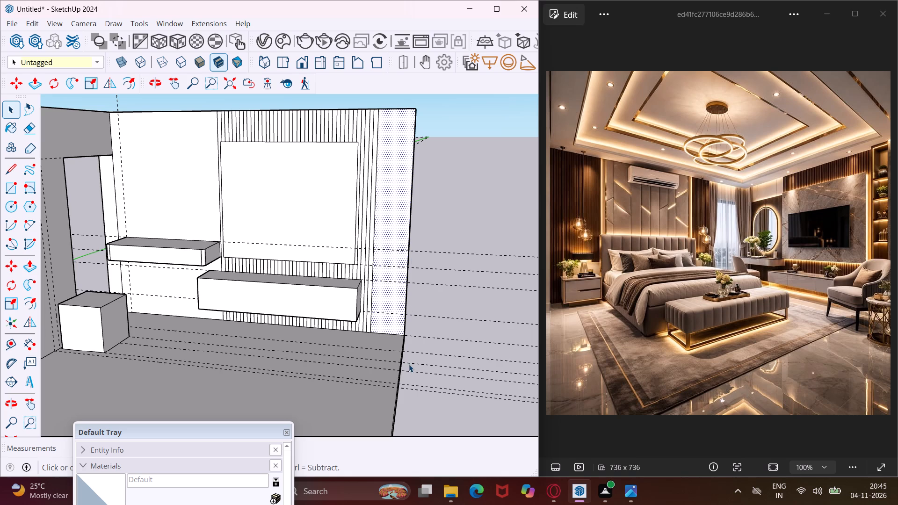
pyautogui.scroll(12, 401, 342)
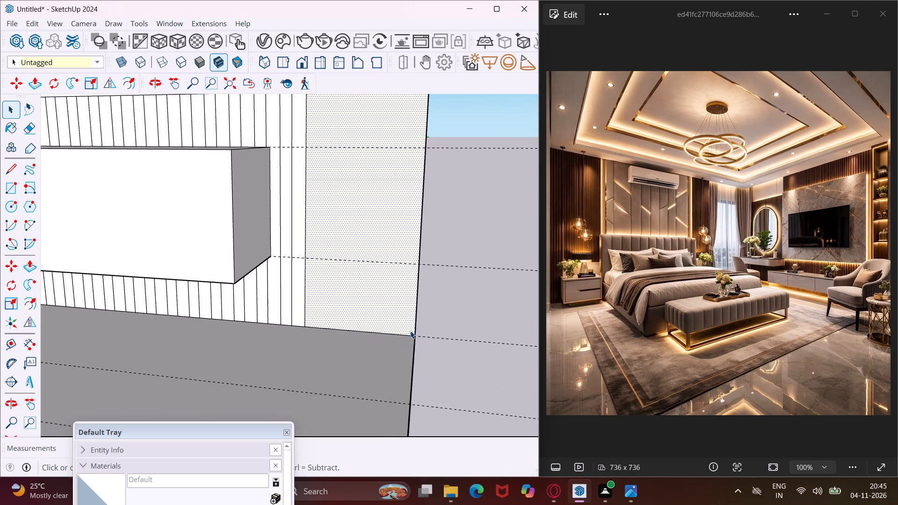
pyautogui.click(410, 335)
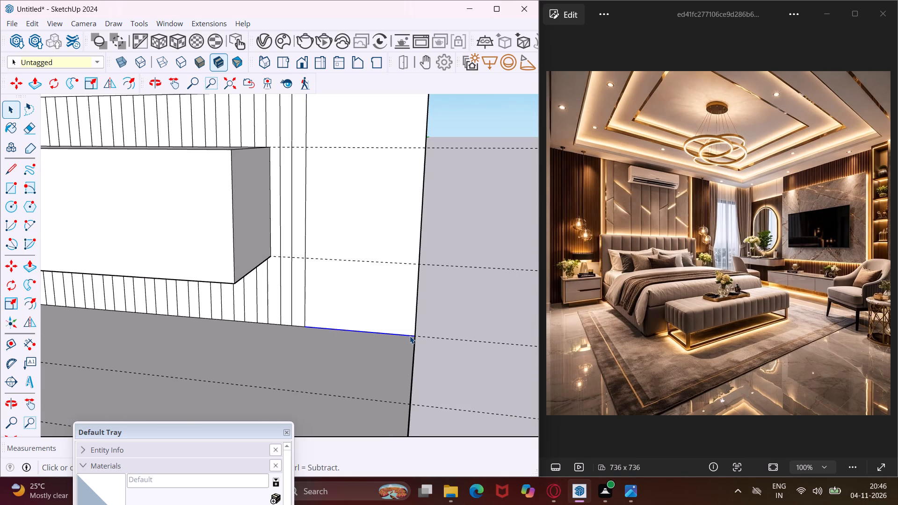
pyautogui.press('m')
pyautogui.scroll(8, 418, 339)
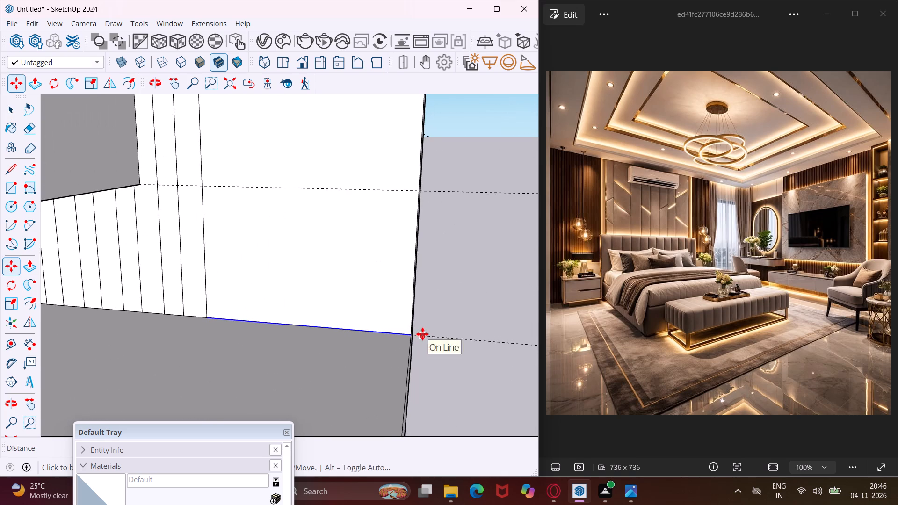
pyautogui.scroll(4, 425, 333)
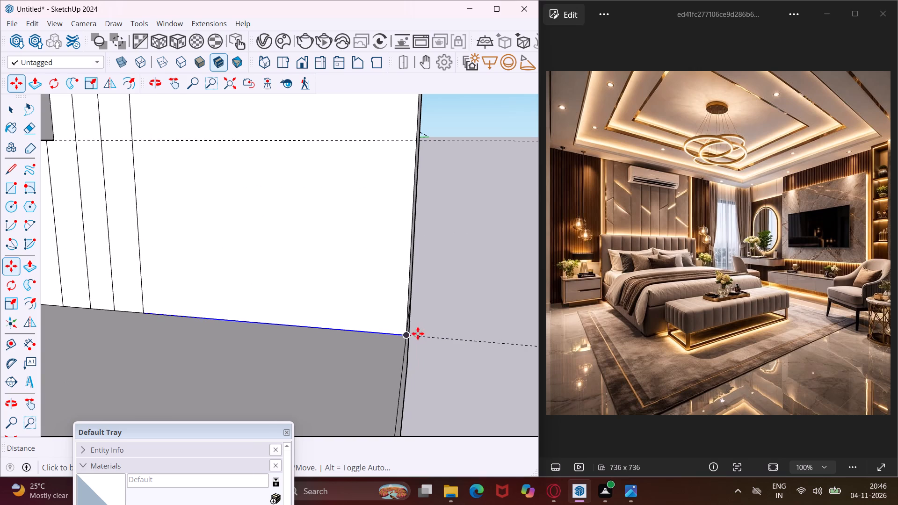
pyautogui.click(407, 334)
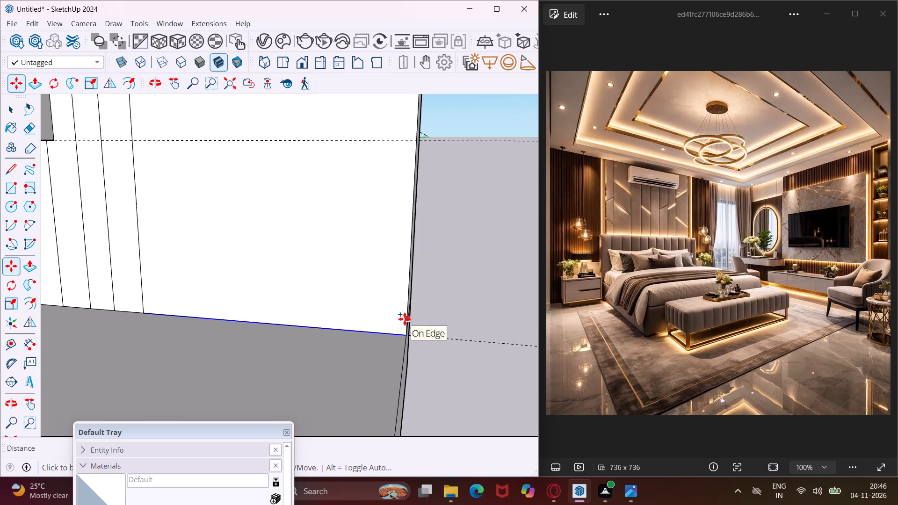
pyautogui.moveTo(405, 317); pyautogui.dragTo(278, 320, button='middle')
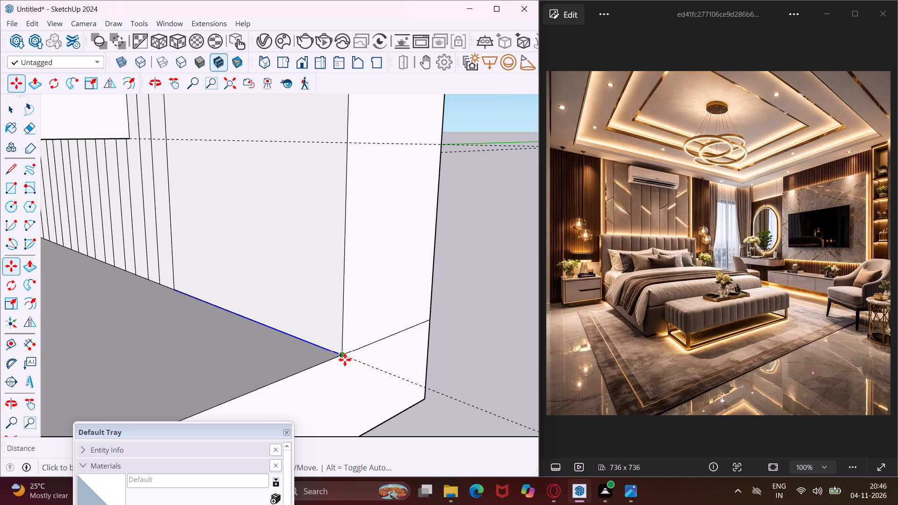
pyautogui.click(345, 359)
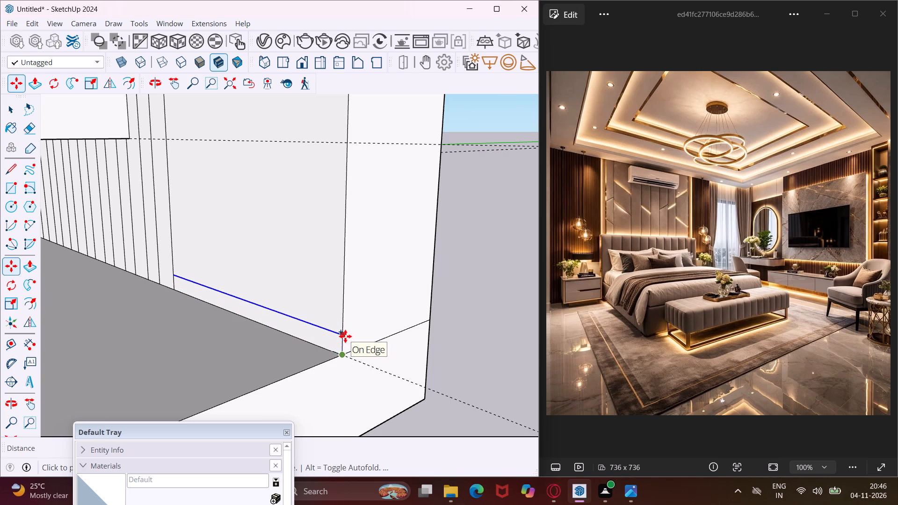
pyautogui.write('4"')
pyautogui.press('Return')
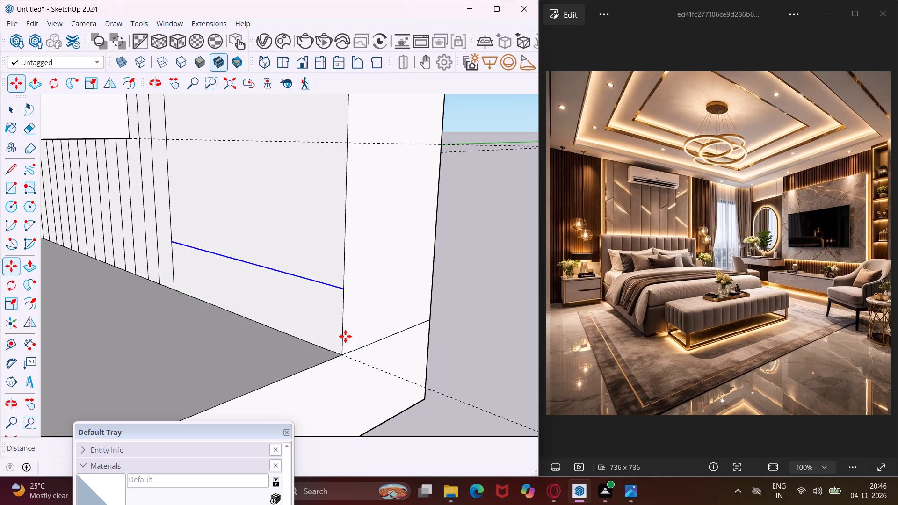
pyautogui.scroll(-6, 326, 344)
pyautogui.moveTo(285, 319); pyautogui.dragTo(351, 365, button='middle')
pyautogui.scroll(-16, 317, 388)
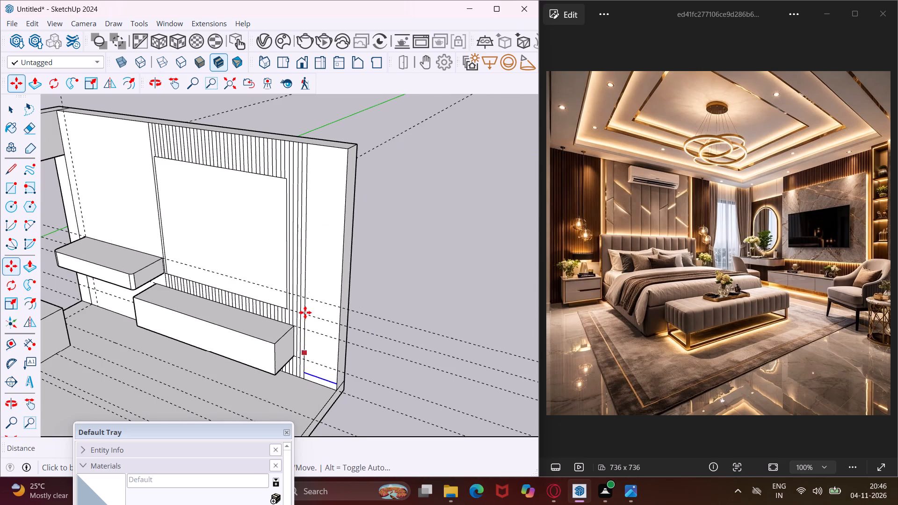
pyautogui.press('Escape')
pyautogui.press('space')
# Copy the end panel's top edge a short distance down the wall's end edge.
pyautogui.scroll(10, 337, 147)
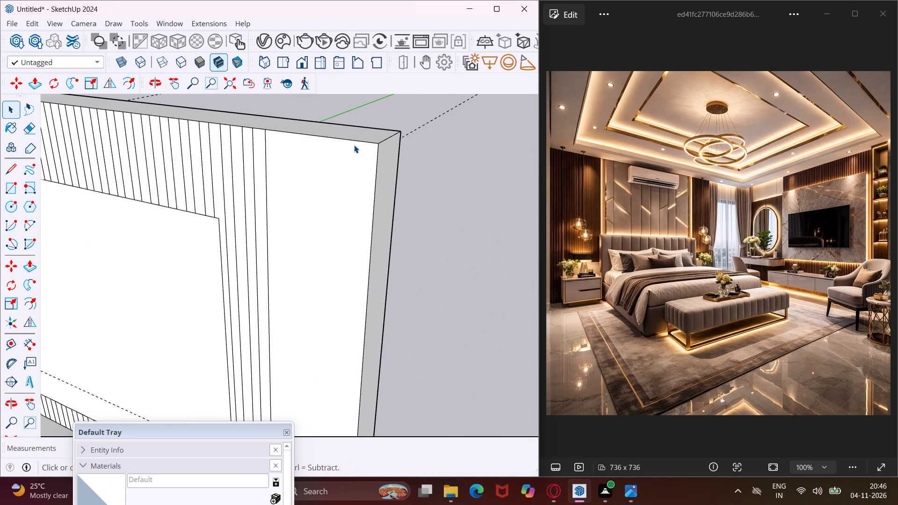
pyautogui.click(358, 142)
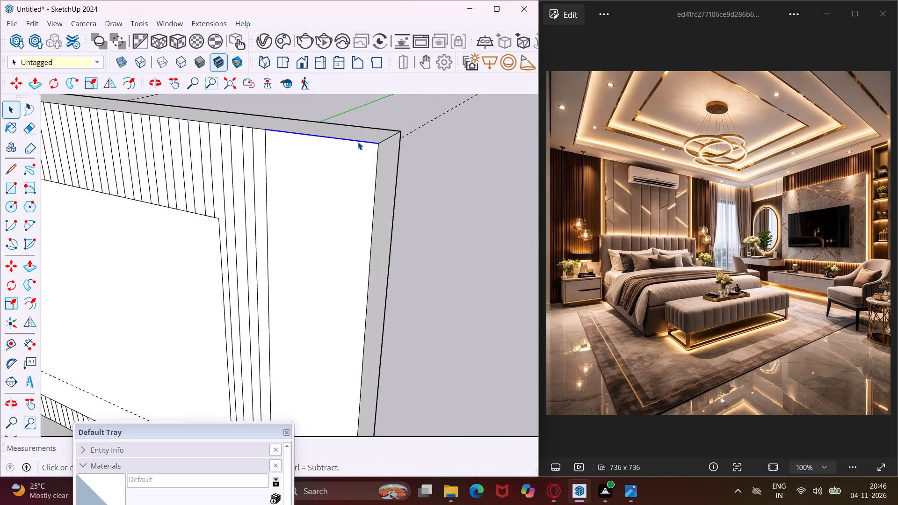
pyautogui.press('m')
pyautogui.scroll(4, 381, 144)
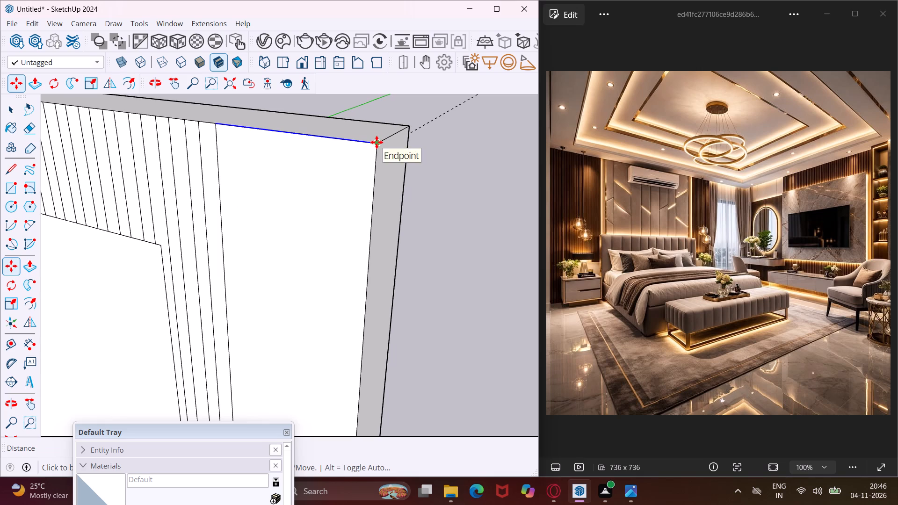
pyautogui.click(377, 142)
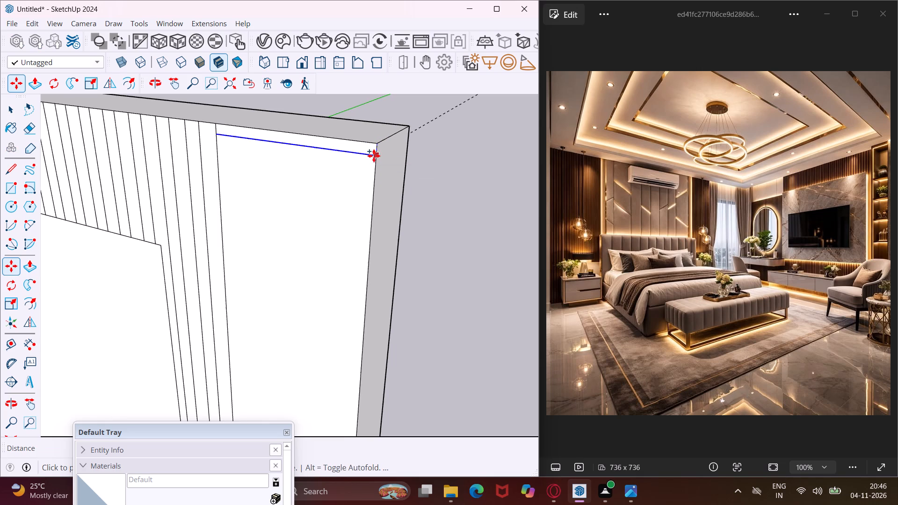
pyautogui.click(374, 165)
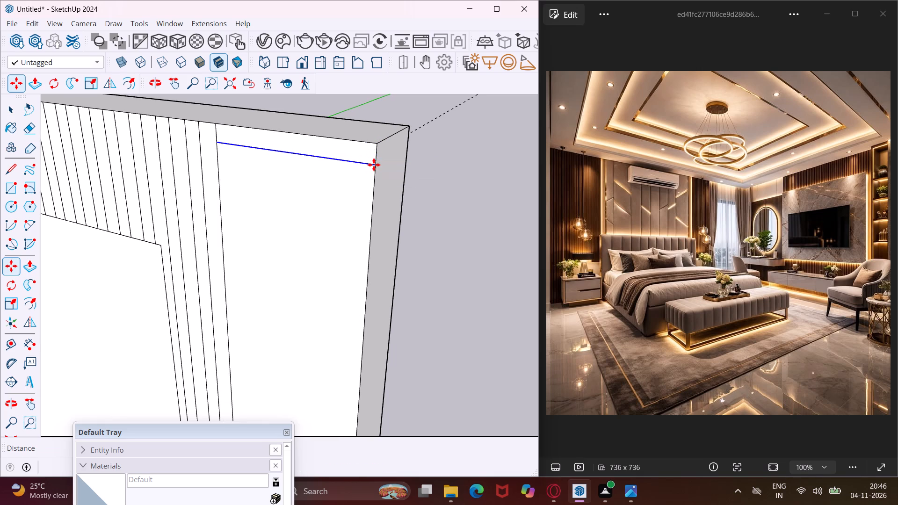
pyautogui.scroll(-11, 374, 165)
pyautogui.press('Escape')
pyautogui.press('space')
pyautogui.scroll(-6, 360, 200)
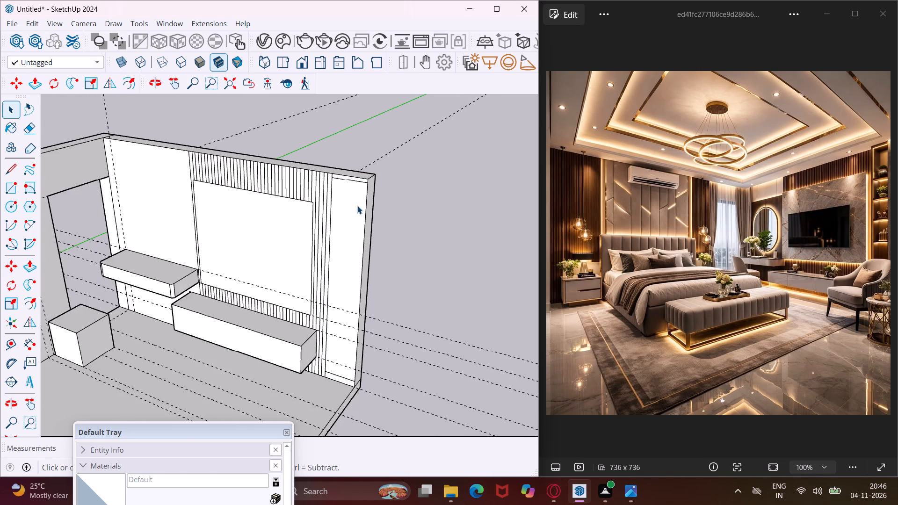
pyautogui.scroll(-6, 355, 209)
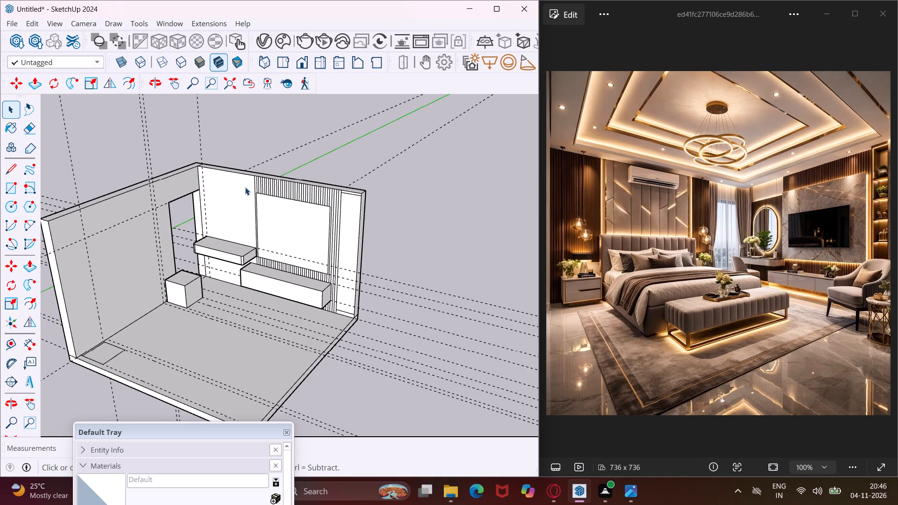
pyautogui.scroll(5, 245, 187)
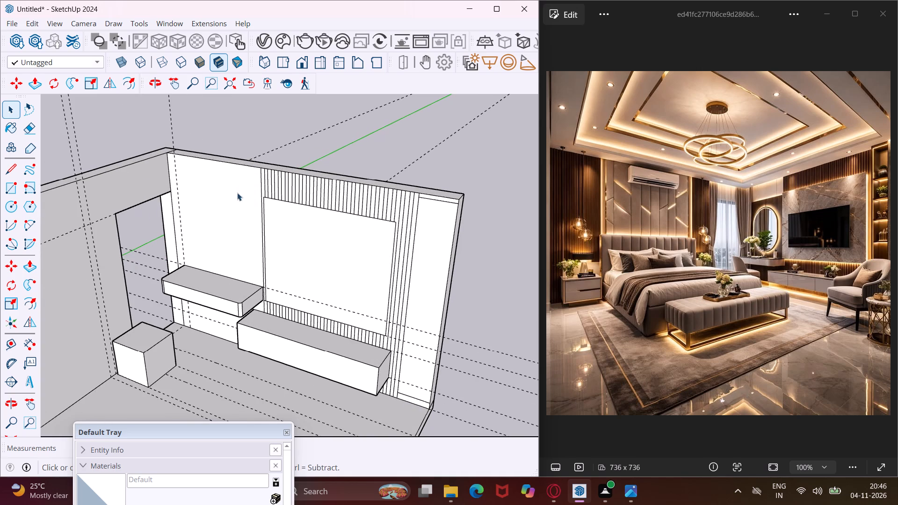
# Search the Chaos Cosmos library for "mirrior" among both the online and the downloaded assets.
pyautogui.click(284, 36)
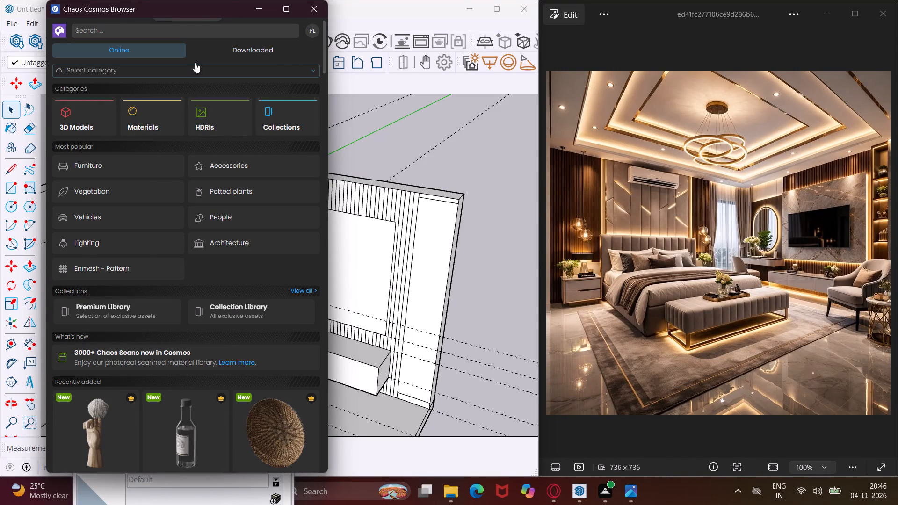
pyautogui.click(203, 25)
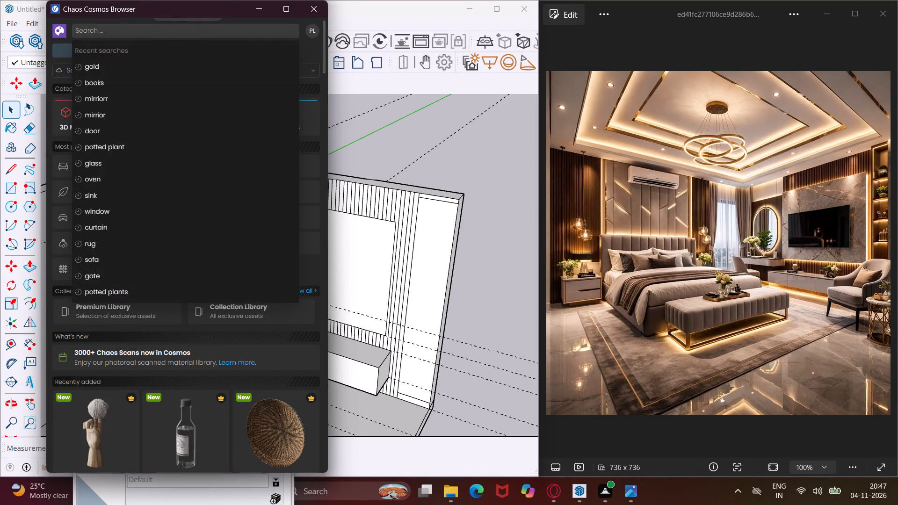
pyautogui.click(136, 107)
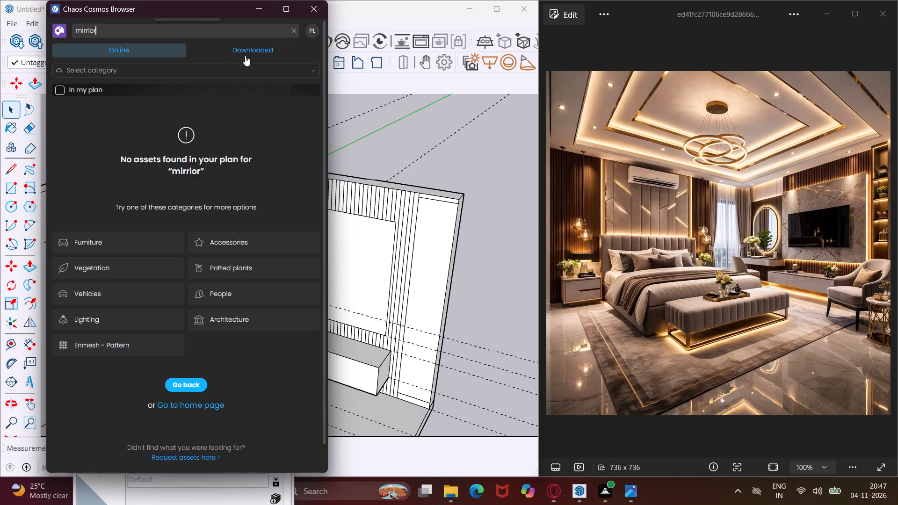
pyautogui.click(234, 51)
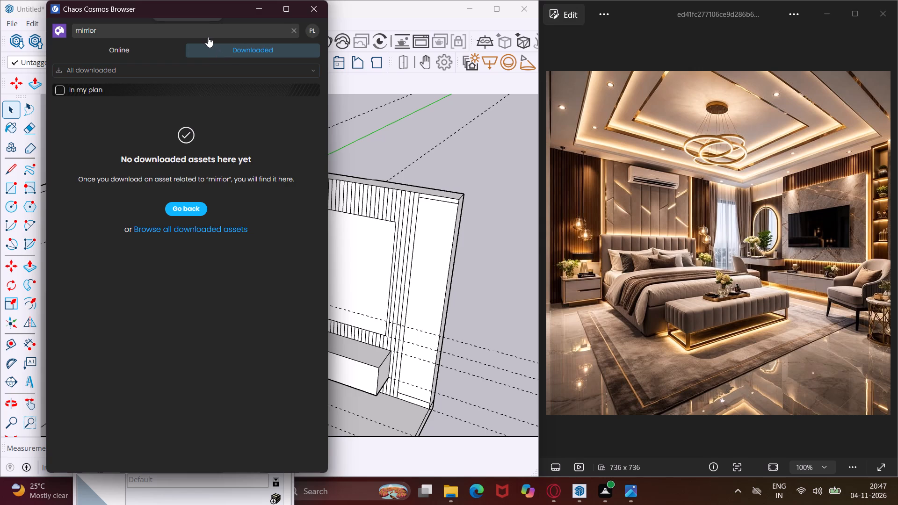
# Import Curtains 005 from the downloaded Architecture Blinds models and place it outside the room, beyond the TV wall's open end.
pyautogui.click(224, 72)
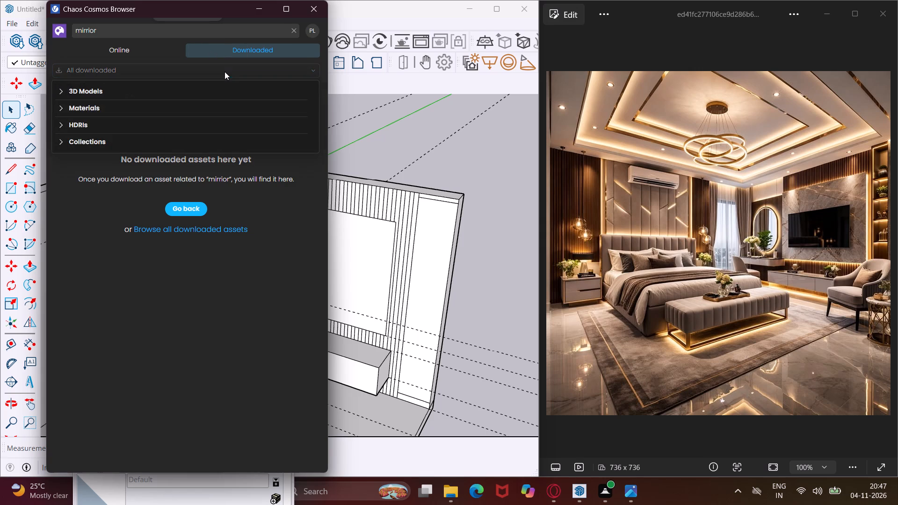
pyautogui.click(88, 89)
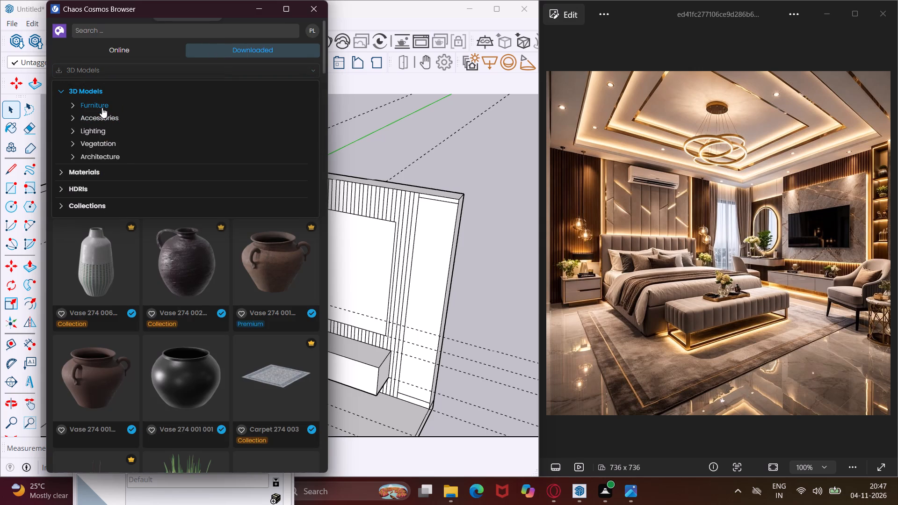
pyautogui.click(102, 108)
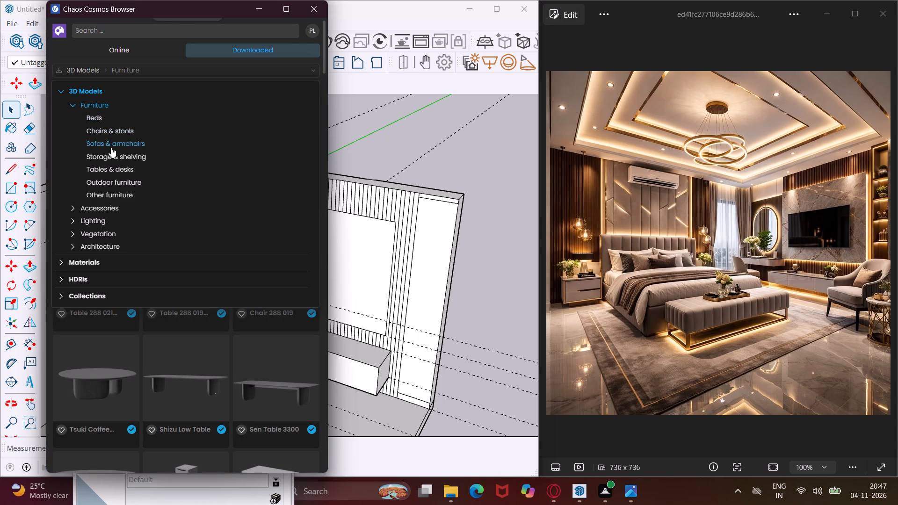
pyautogui.click(70, 245)
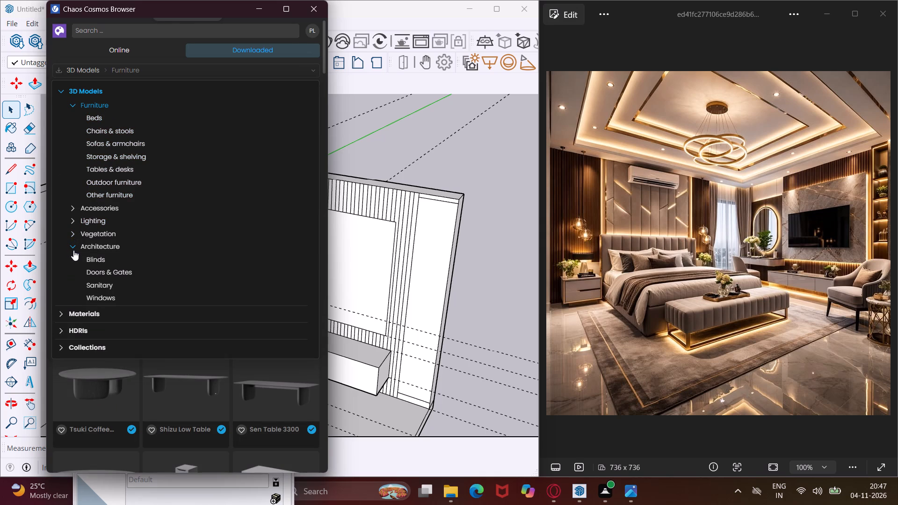
pyautogui.click(86, 261)
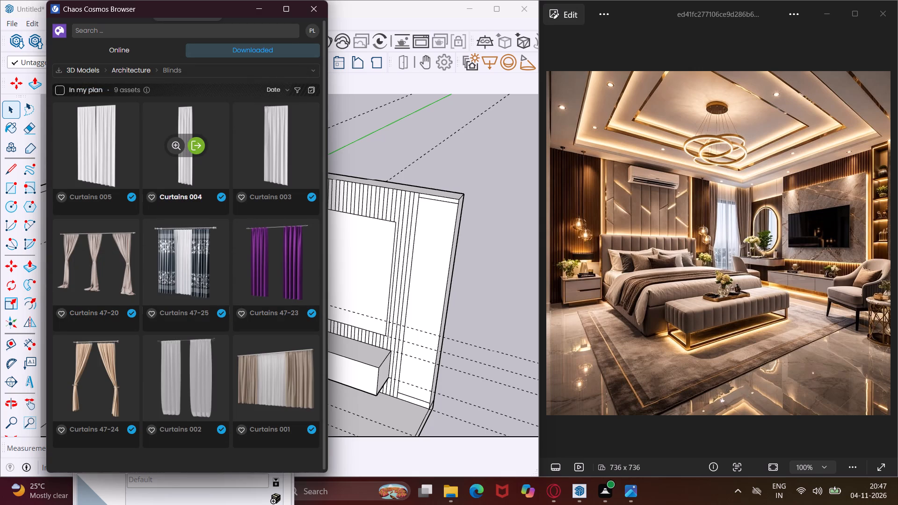
pyautogui.scroll(-4, 118, 258)
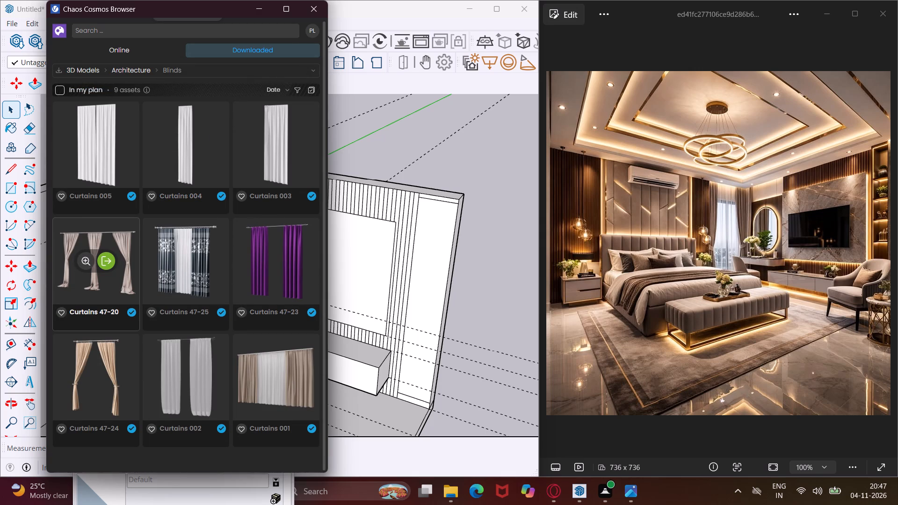
pyautogui.scroll(-10, 125, 293)
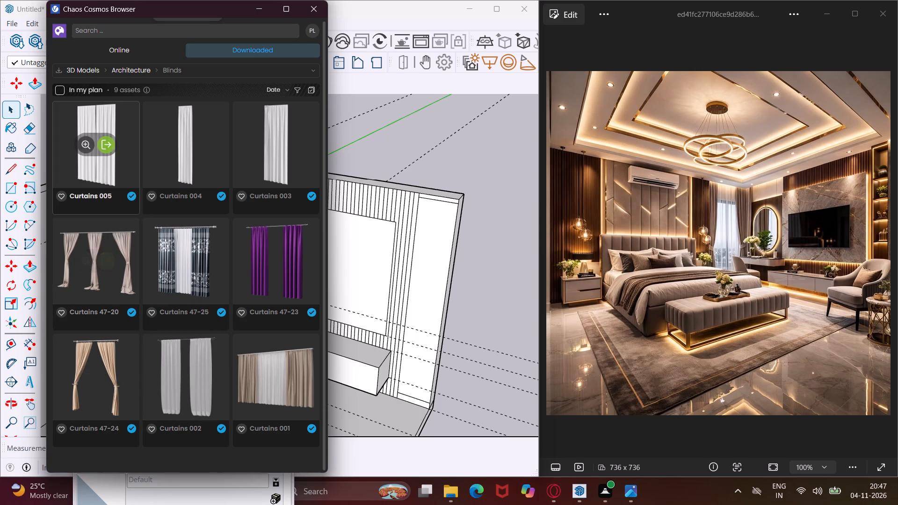
pyautogui.click(104, 143)
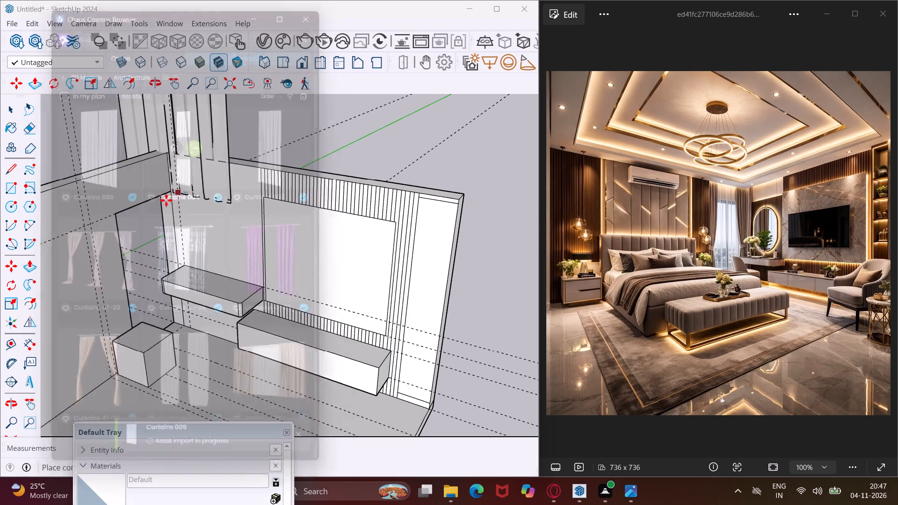
pyautogui.scroll(-5, 151, 211)
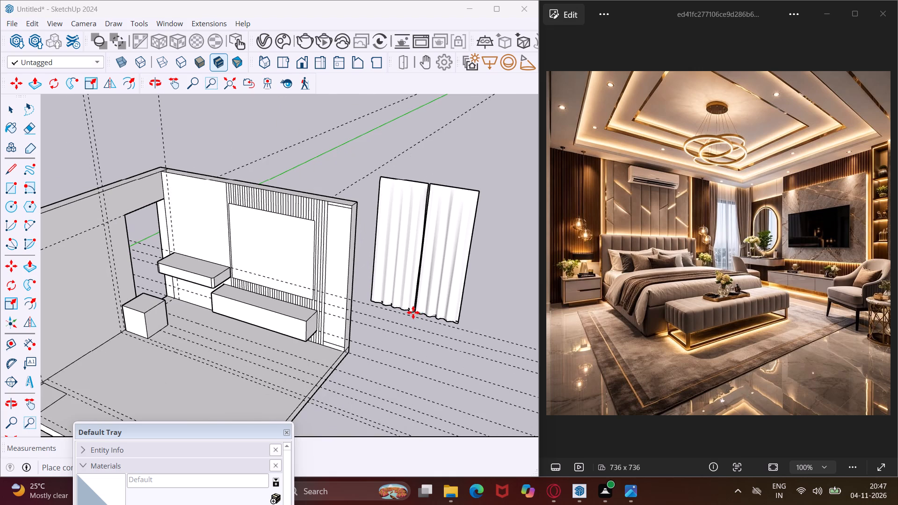
pyautogui.click(413, 312)
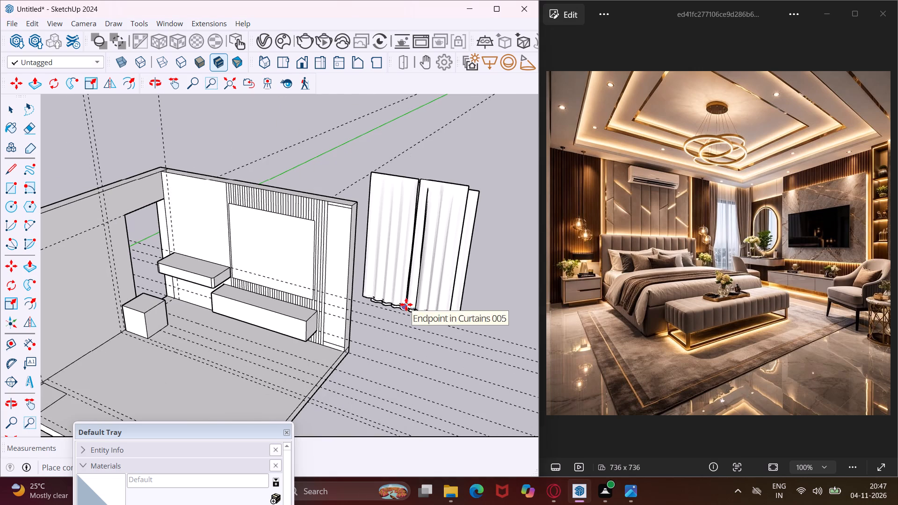
pyautogui.press('Escape')
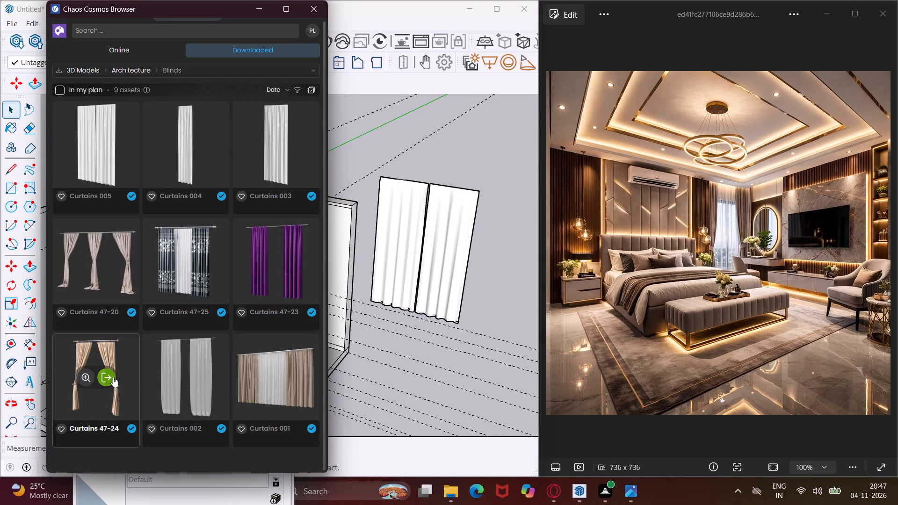
# Import one Curtains 47-24 model and place it directly in front of the white curtains outside the room.
pyautogui.click(105, 377)
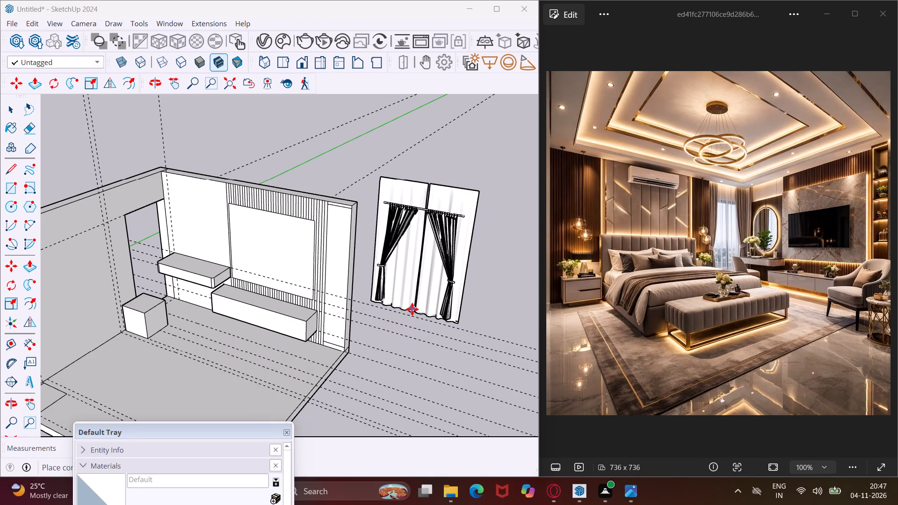
pyautogui.click(411, 305)
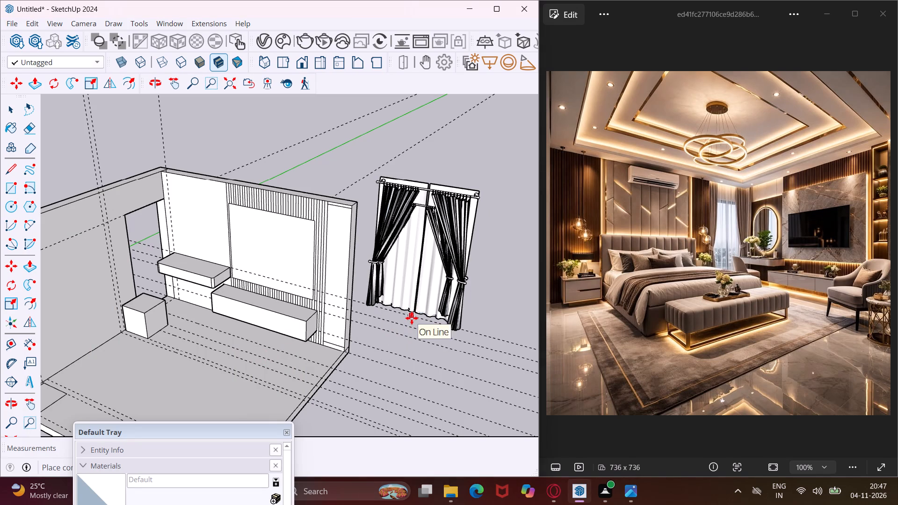
pyautogui.press('Escape')
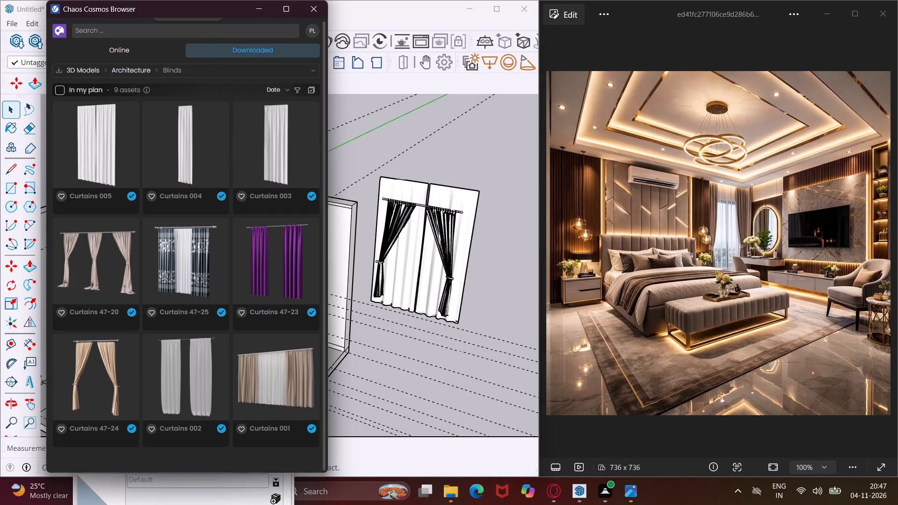
# Import Window 46-12 from the downloaded Architecture Windows models and place it in front of the curtains outside the room.
pyautogui.click(258, 12)
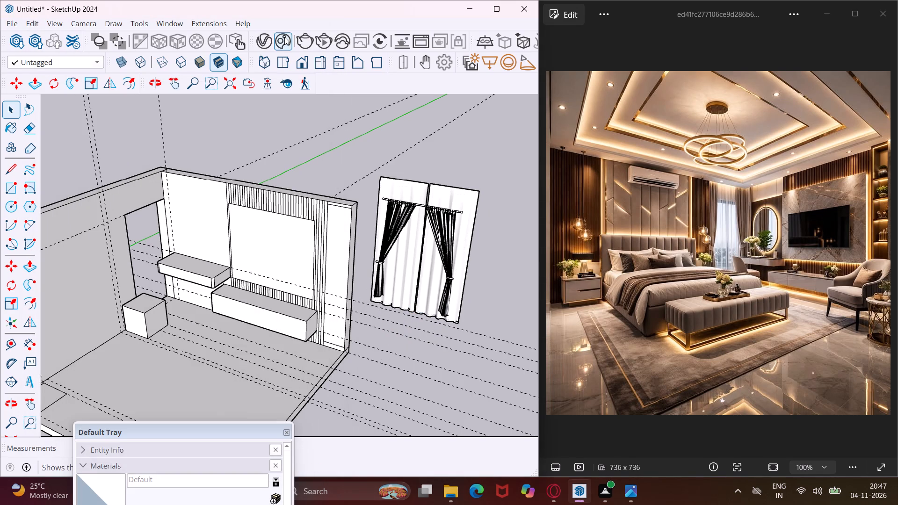
pyautogui.click(284, 37)
pyautogui.click(232, 71)
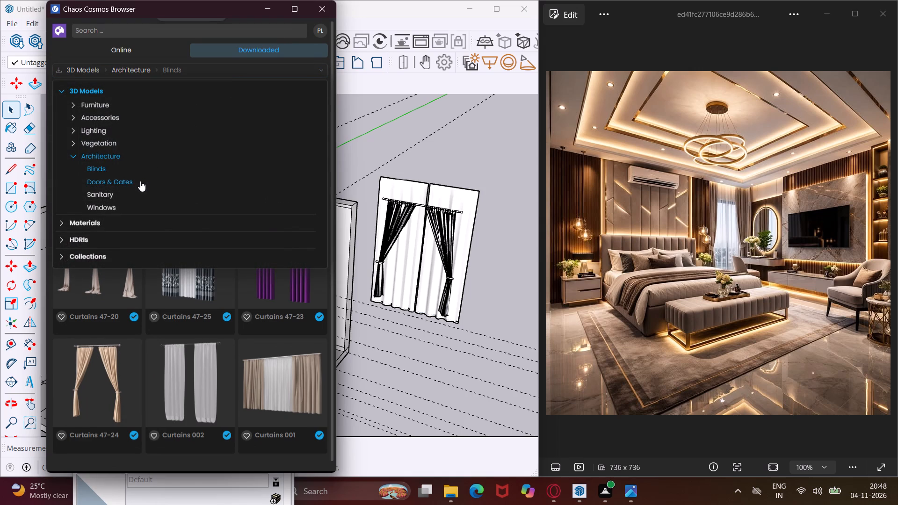
pyautogui.click(140, 181)
pyautogui.click(225, 73)
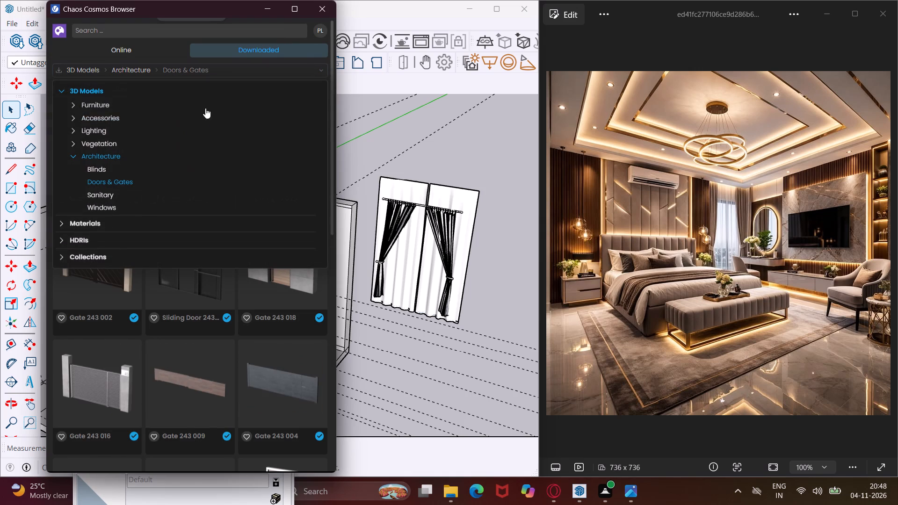
pyautogui.click(115, 195)
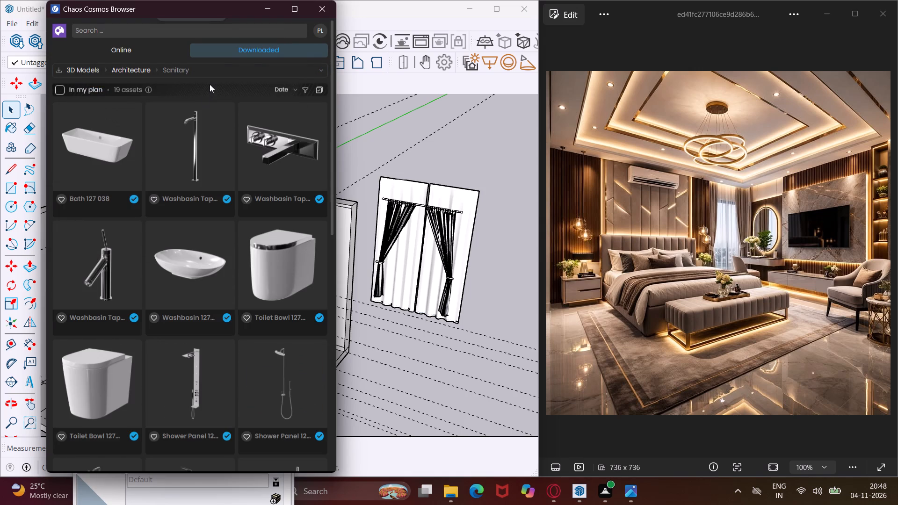
pyautogui.click(210, 72)
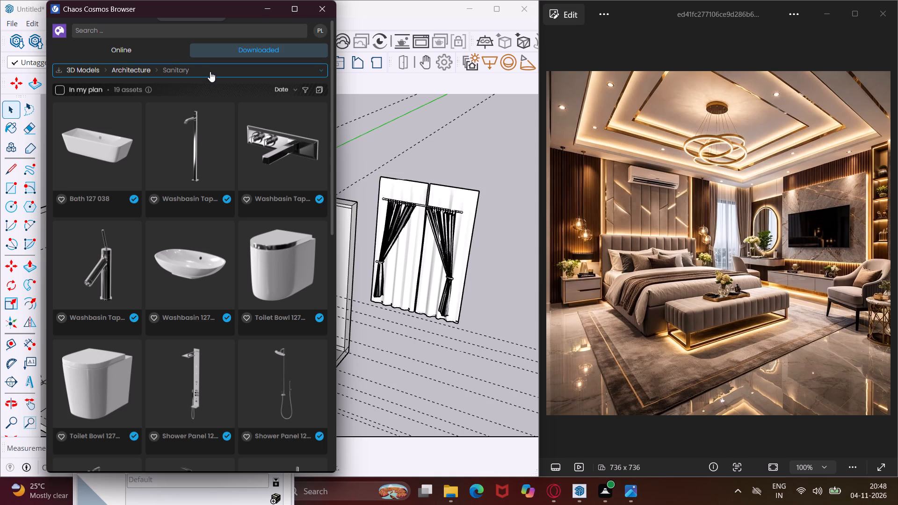
pyautogui.click(116, 204)
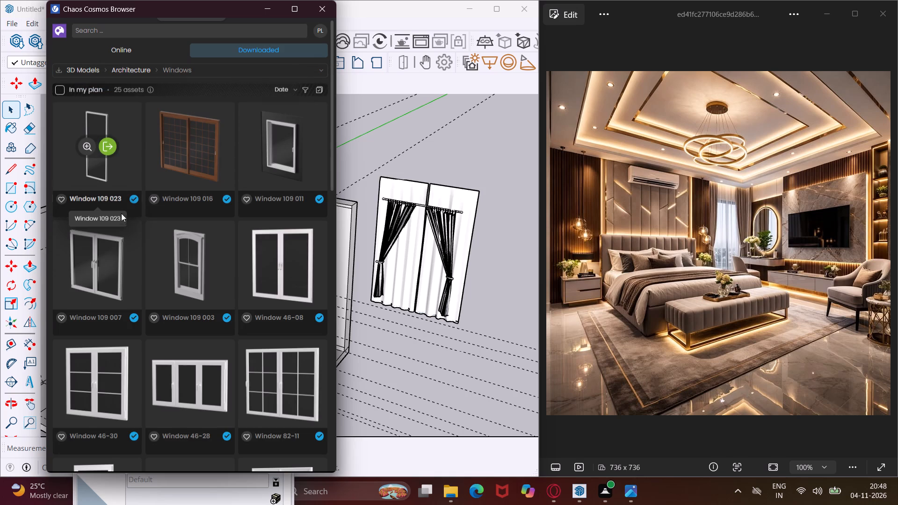
pyautogui.scroll(-3, 127, 229)
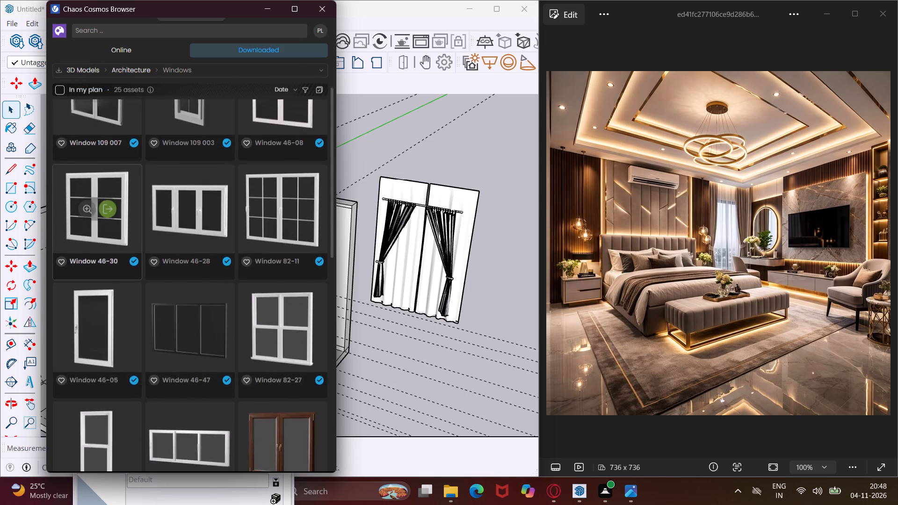
pyautogui.scroll(-8, 128, 232)
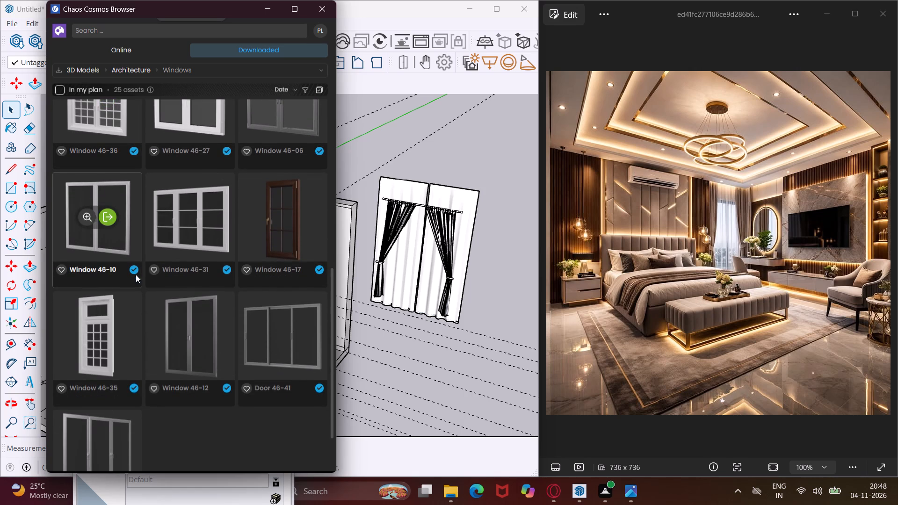
pyautogui.scroll(-2, 136, 276)
pyautogui.click(197, 255)
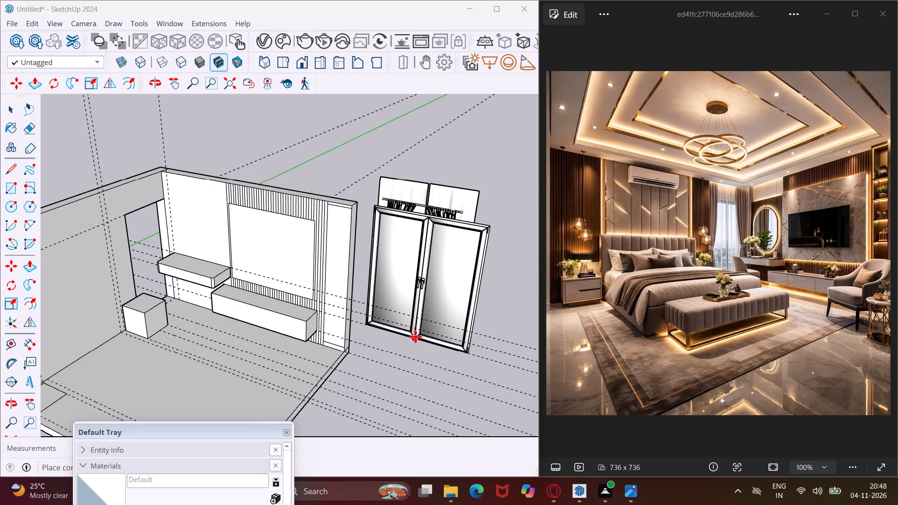
pyautogui.click(415, 337)
pyautogui.press('Escape')
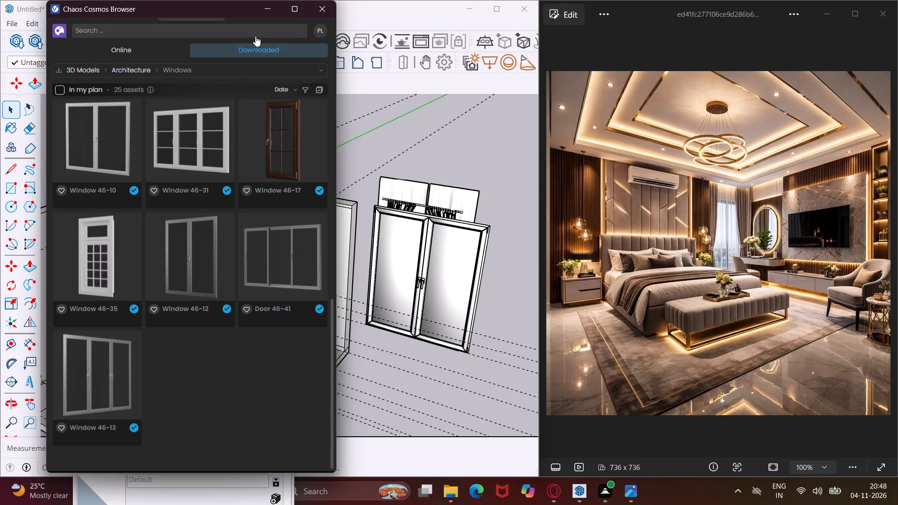
# Look through the downloaded Chaos Cosmos models, including Electronics & appliances and Mirrors under Accessories, for a round mirror.
pyautogui.click(219, 69)
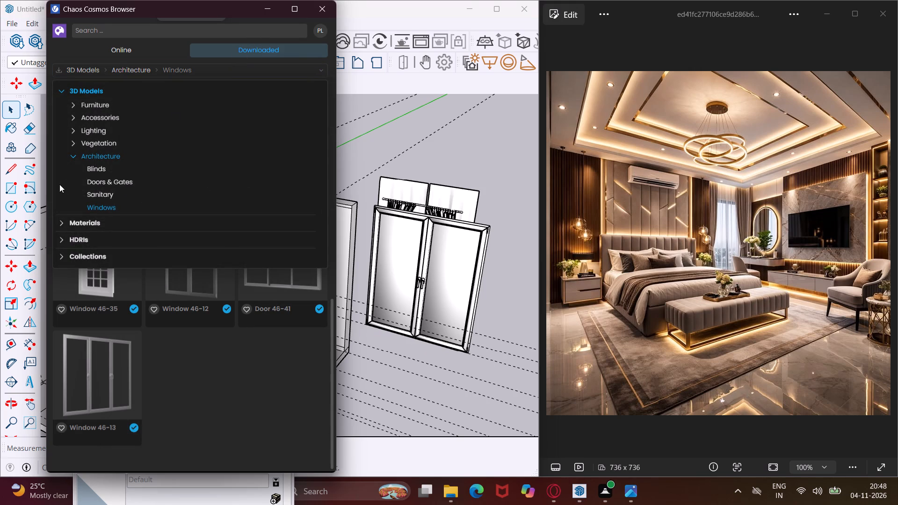
pyautogui.click(83, 144)
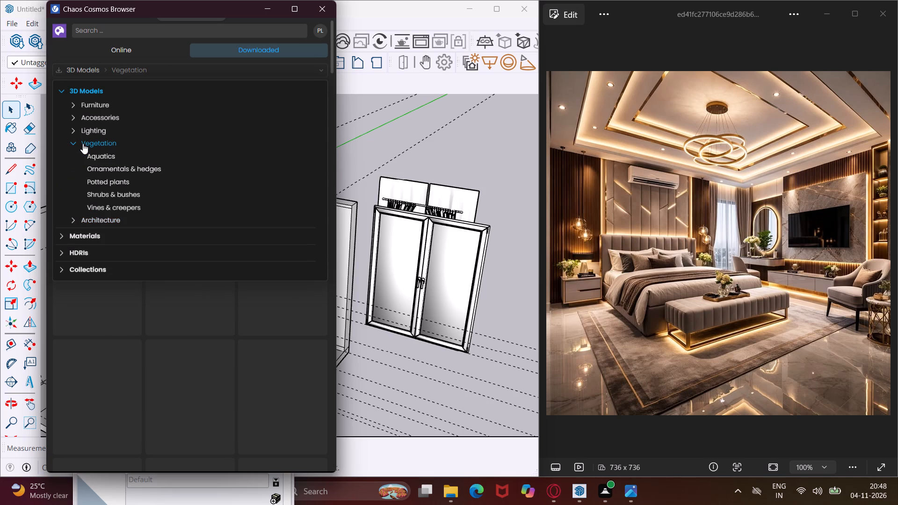
pyautogui.click(85, 130)
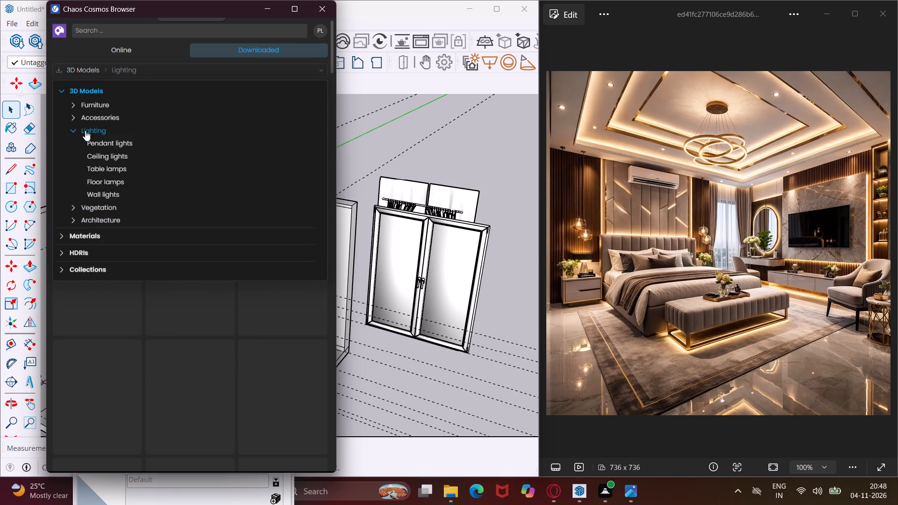
pyautogui.click(87, 120)
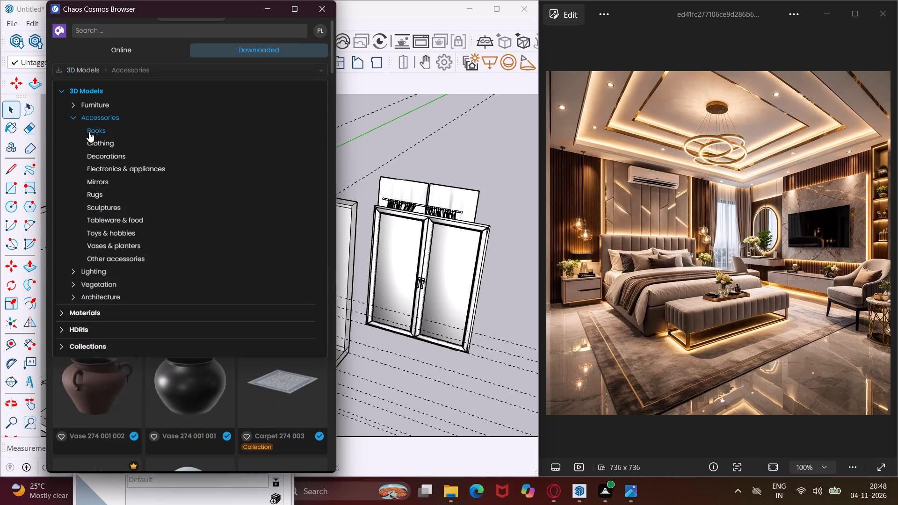
pyautogui.click(94, 166)
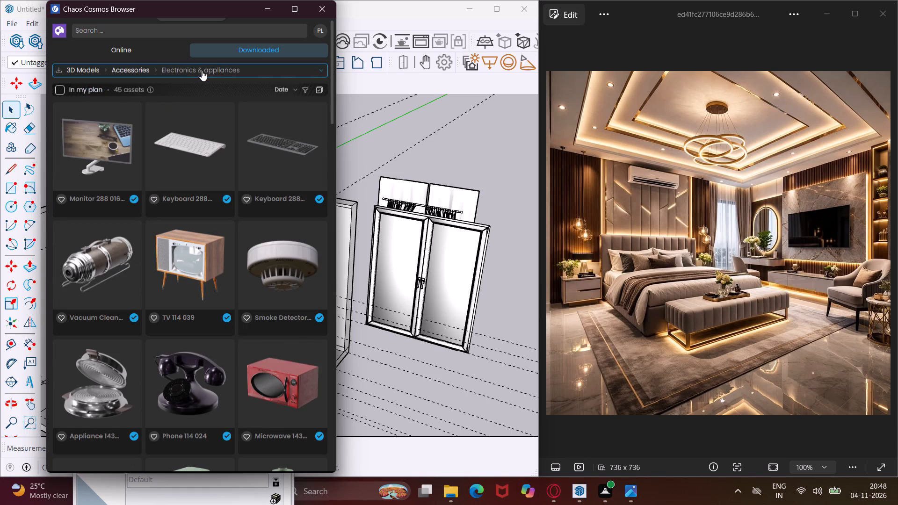
pyautogui.click(202, 70)
pyautogui.click(109, 185)
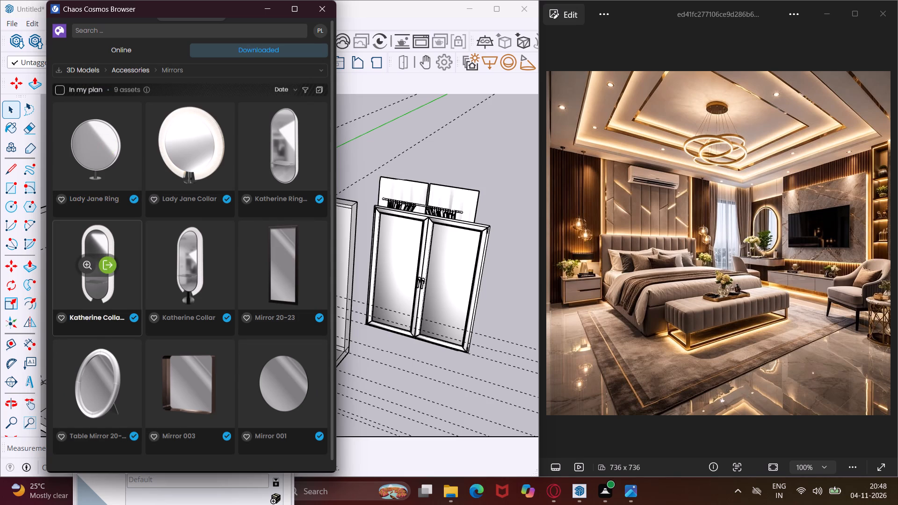
pyautogui.scroll(-6, 124, 245)
pyautogui.scroll(-2, 145, 319)
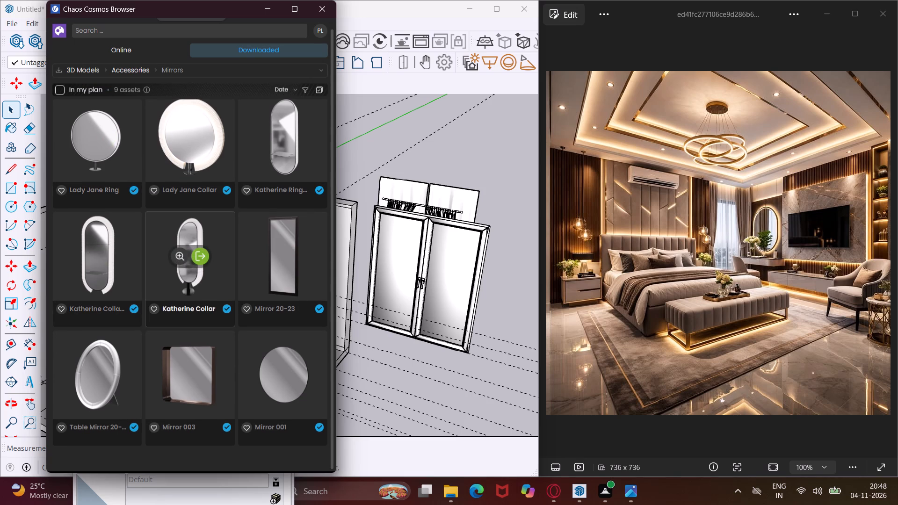
pyautogui.scroll(-3, 145, 325)
# Import the Lady Jane Collar mirror from the online Accessories Mirrors models and place it outside the room beside the window and curtains.
pyautogui.click(120, 56)
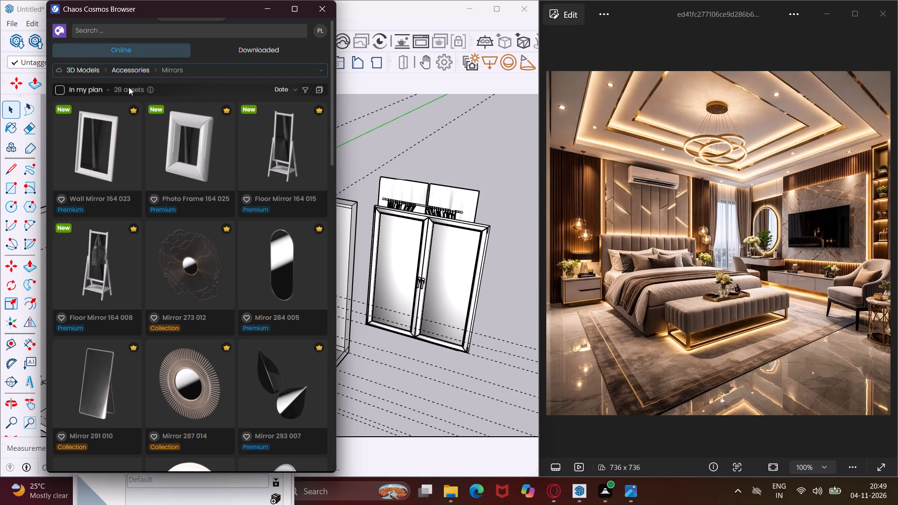
pyautogui.scroll(-1, 117, 155)
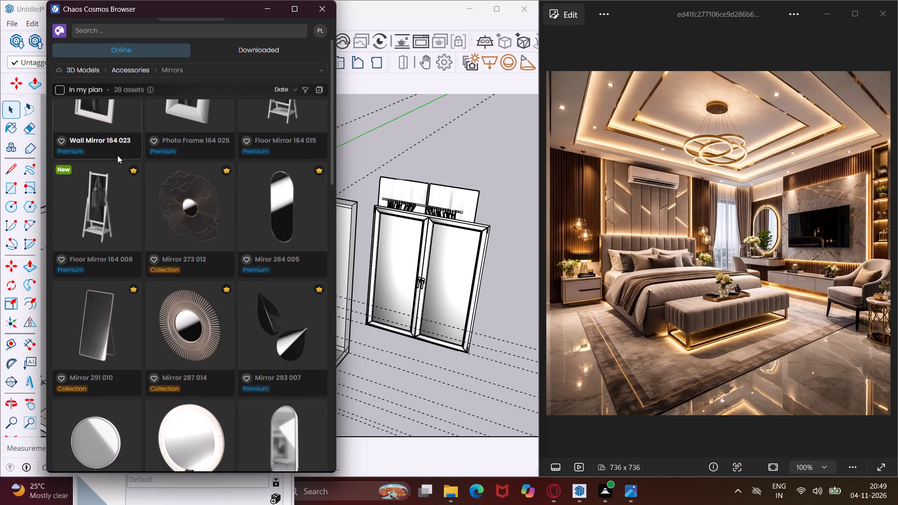
pyautogui.scroll(-6, 117, 155)
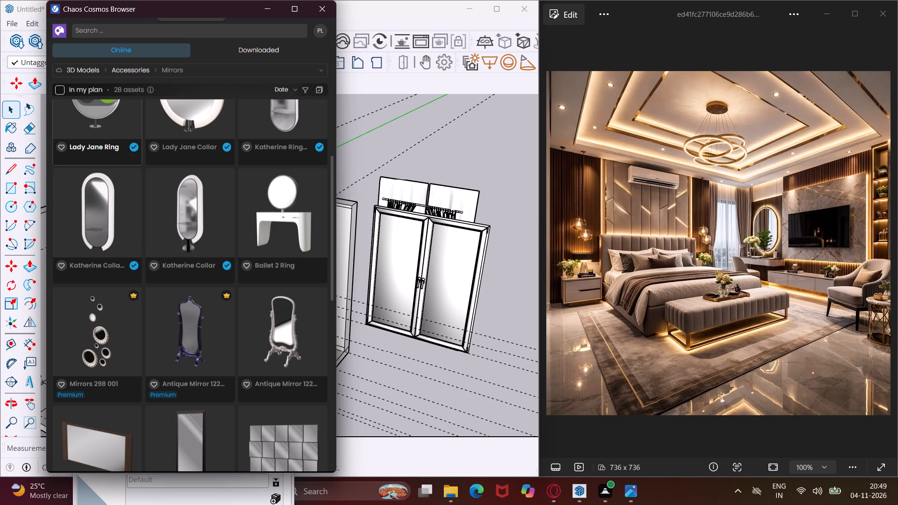
pyautogui.scroll(-7, 118, 155)
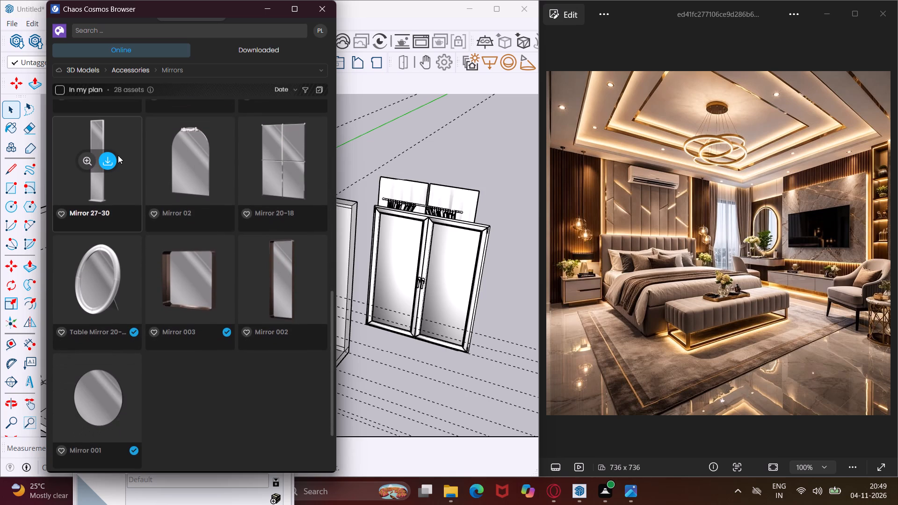
pyautogui.scroll(-1, 118, 155)
pyautogui.scroll(6, 118, 155)
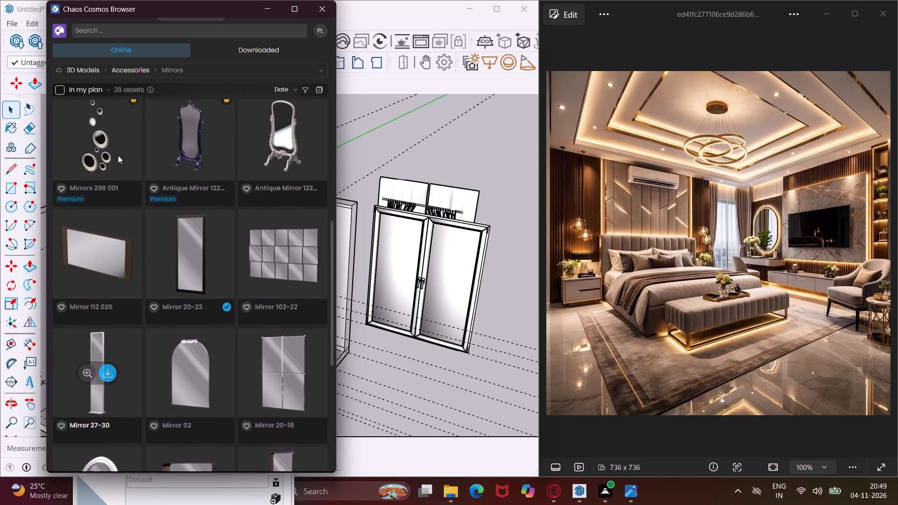
pyautogui.scroll(3, 118, 155)
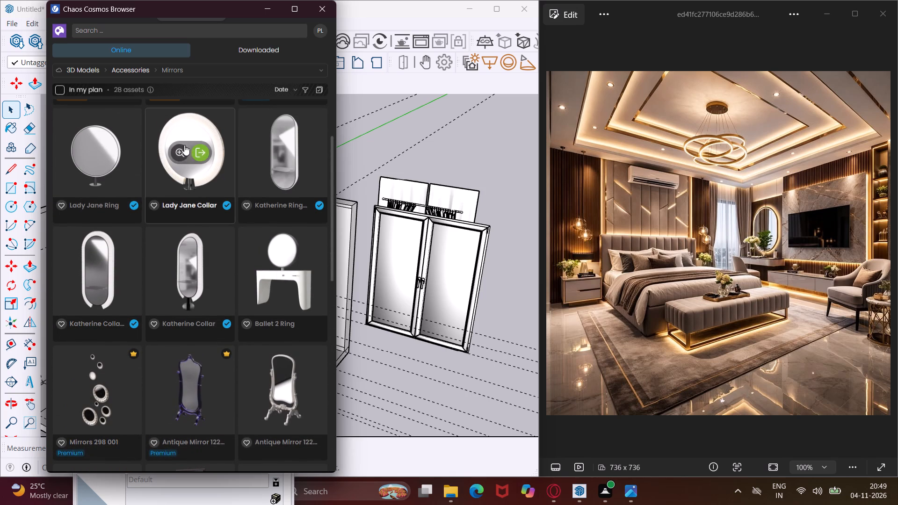
pyautogui.click(199, 152)
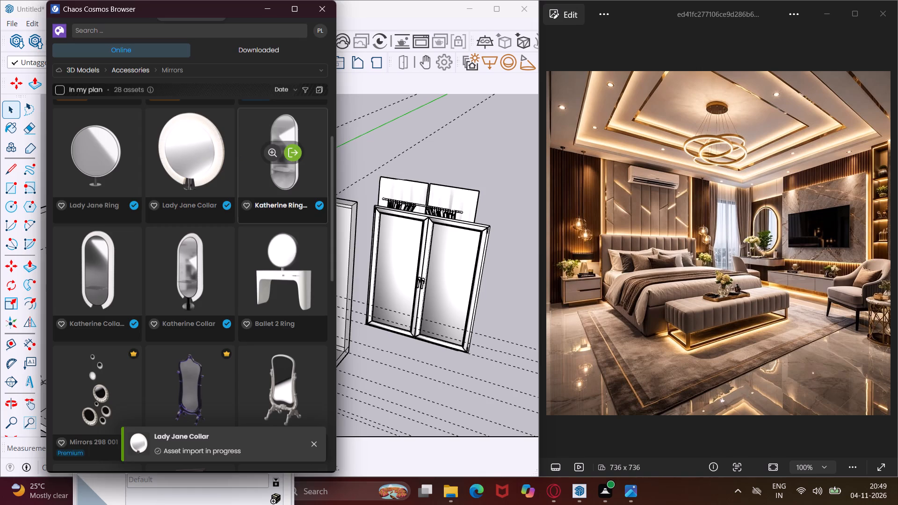
pyautogui.scroll(-4, 153, 202)
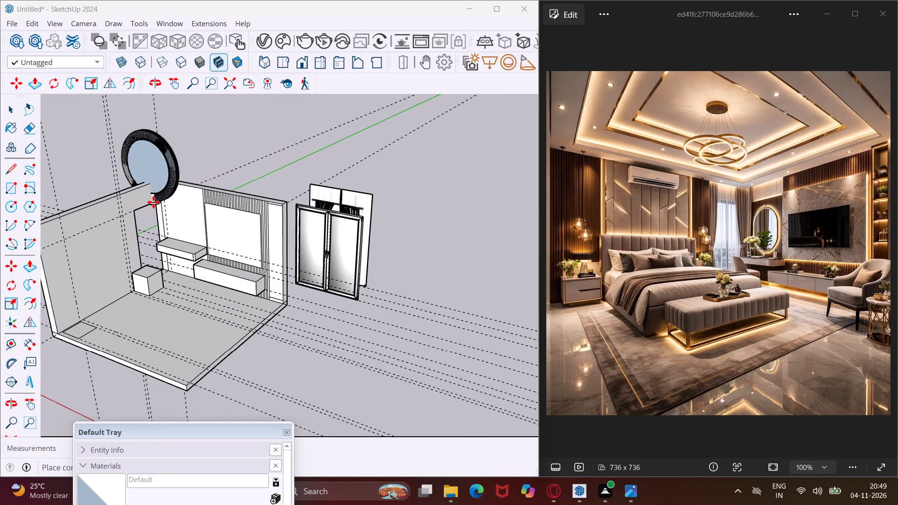
pyautogui.click(406, 291)
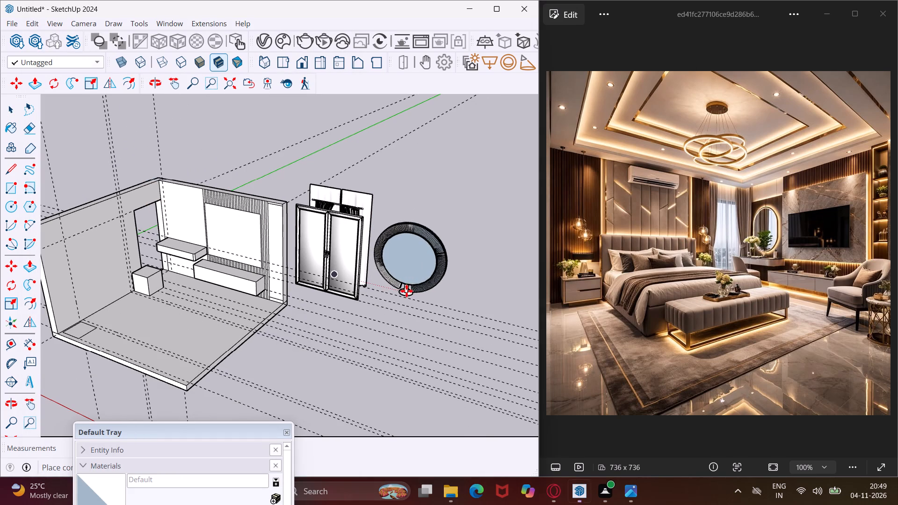
pyautogui.moveTo(445, 267); pyautogui.dragTo(189, 244, button='middle')
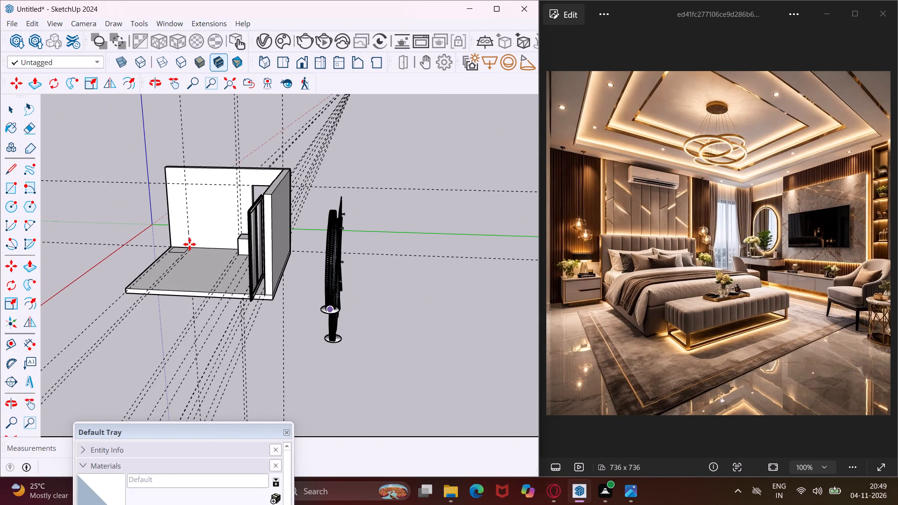
pyautogui.press('Escape')
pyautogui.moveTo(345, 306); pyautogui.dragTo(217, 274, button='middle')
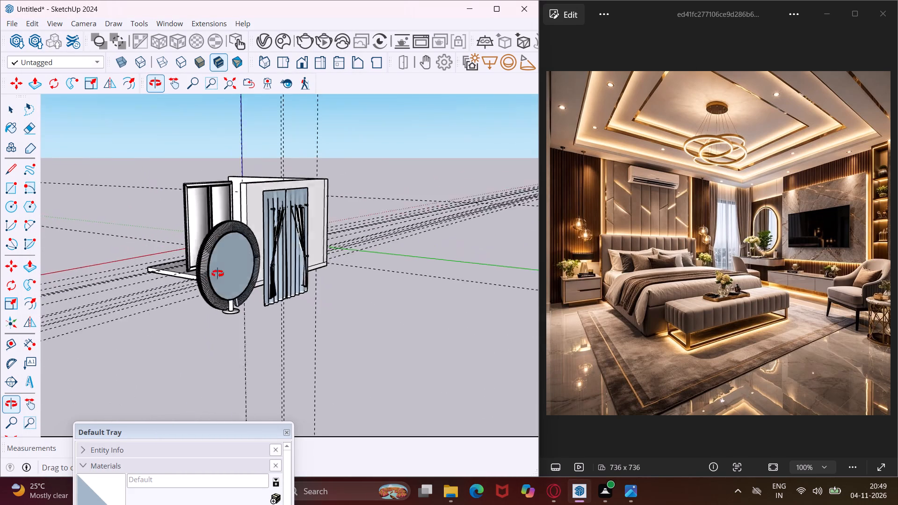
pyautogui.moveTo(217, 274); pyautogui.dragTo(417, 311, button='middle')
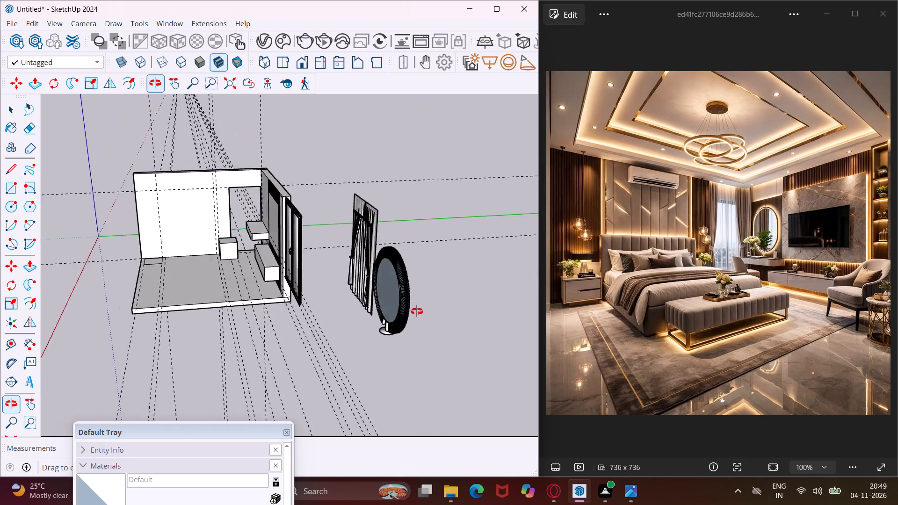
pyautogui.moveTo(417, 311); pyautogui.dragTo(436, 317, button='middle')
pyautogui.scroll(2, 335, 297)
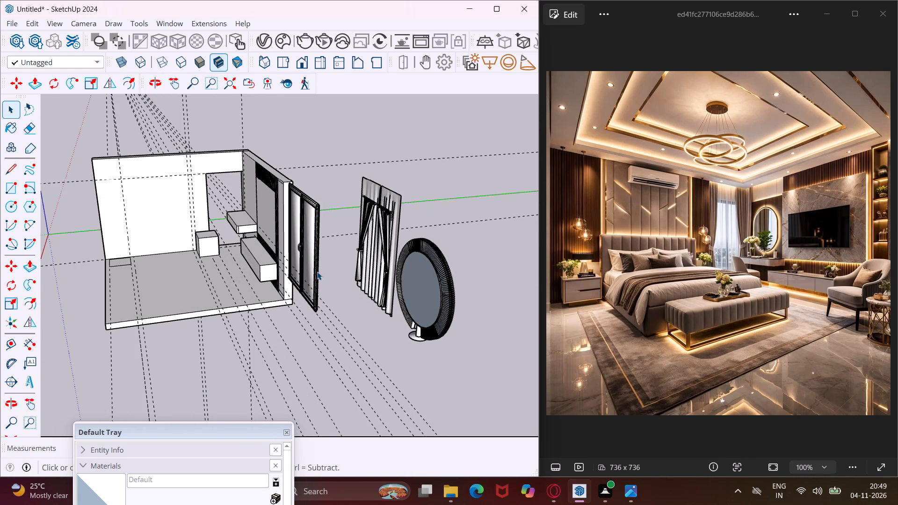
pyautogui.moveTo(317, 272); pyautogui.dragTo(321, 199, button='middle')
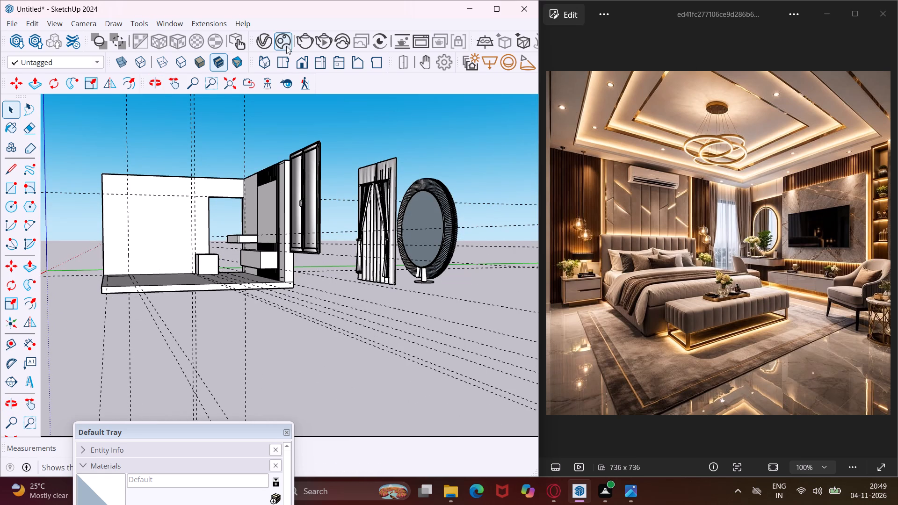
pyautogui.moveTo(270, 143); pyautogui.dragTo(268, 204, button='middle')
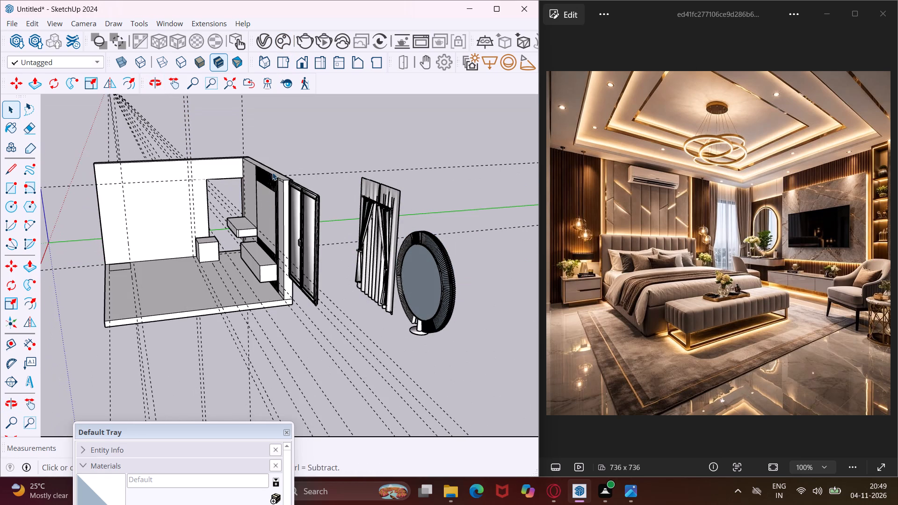
# Import one Bed 003 model from the downloaded Furniture Beds category and place it outside the room next to the round mirror.
pyautogui.click(280, 48)
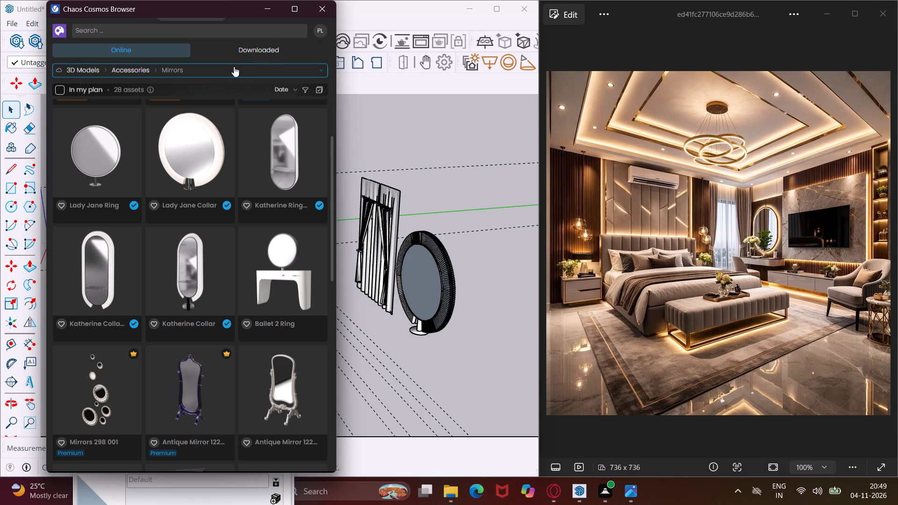
pyautogui.click(229, 68)
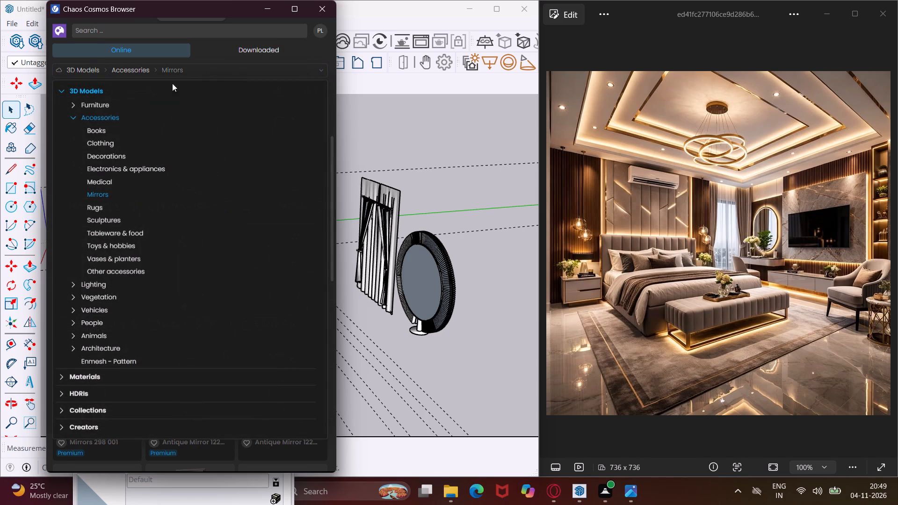
pyautogui.click(84, 106)
pyautogui.click(86, 116)
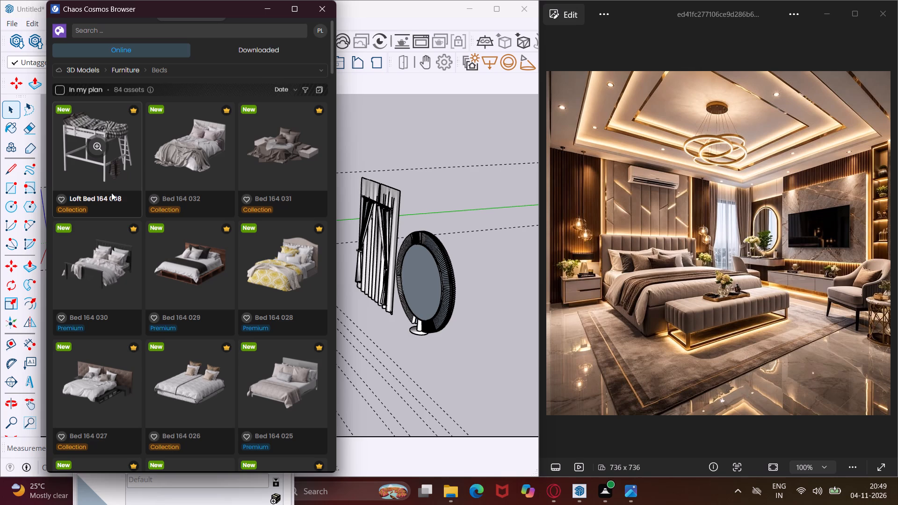
pyautogui.scroll(-2, 127, 289)
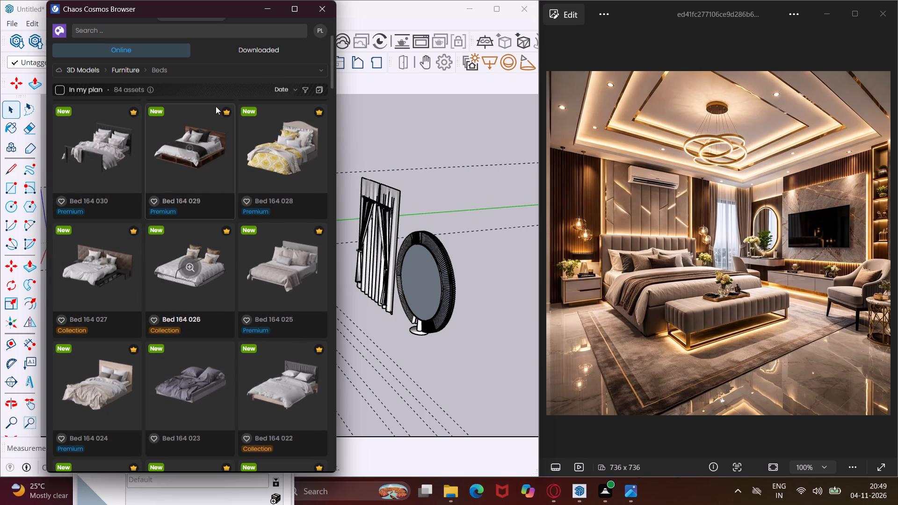
pyautogui.click(251, 51)
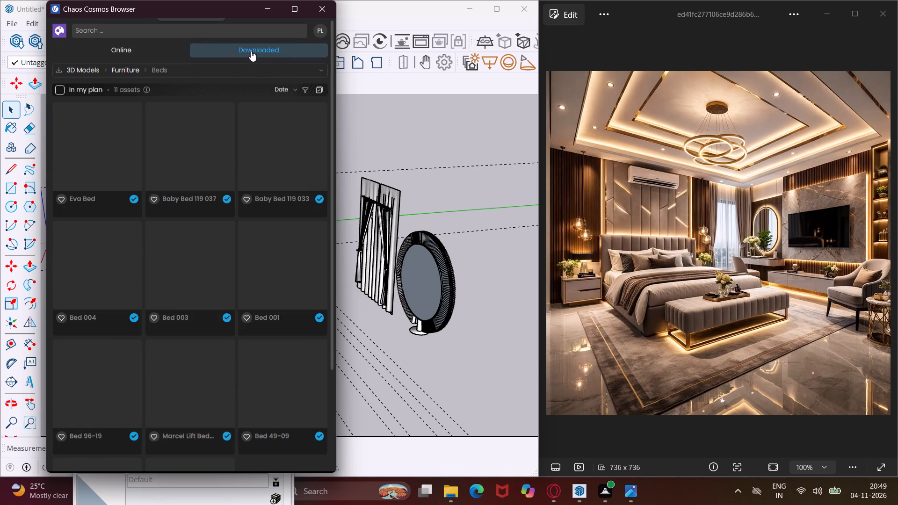
pyautogui.scroll(-1, 229, 213)
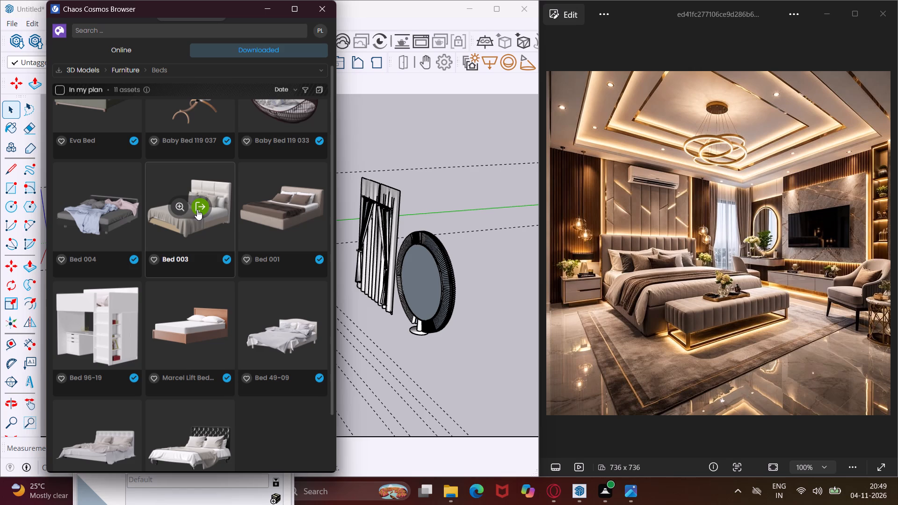
pyautogui.click(197, 209)
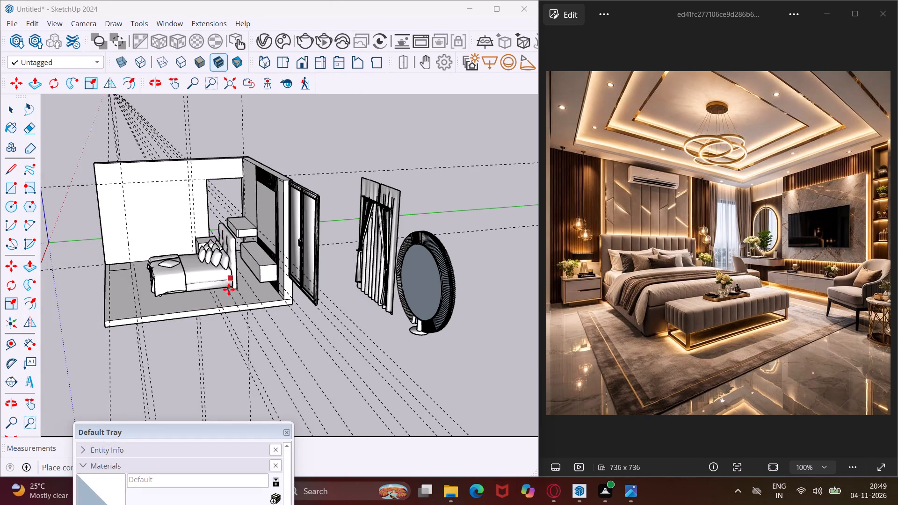
pyautogui.scroll(-2, 229, 298)
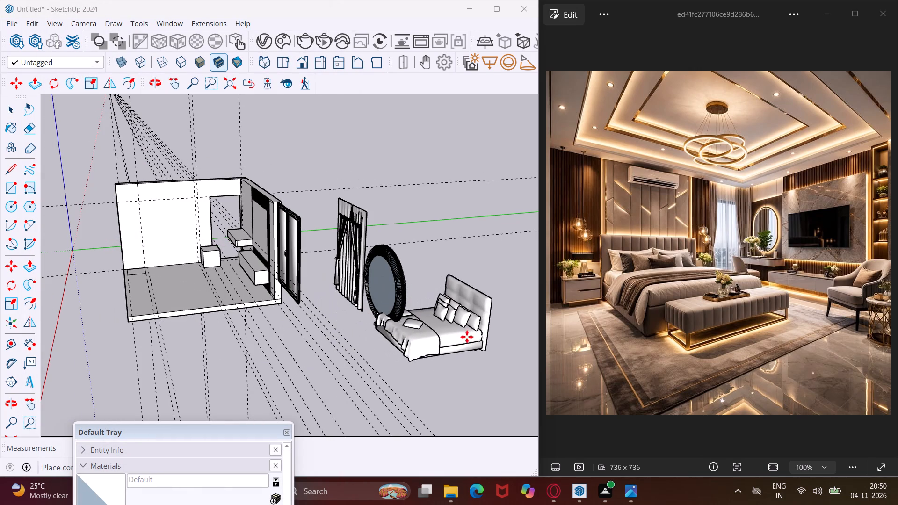
pyautogui.click(484, 346)
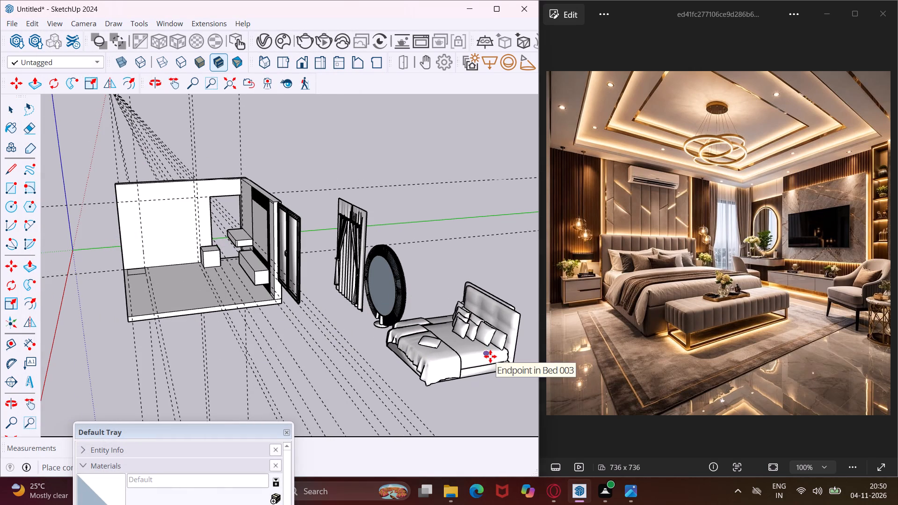
pyautogui.press('Escape')
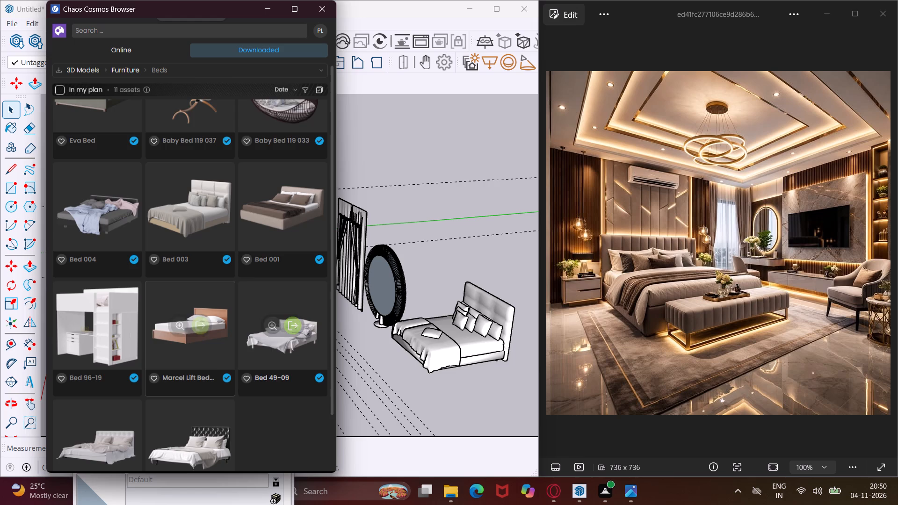
# Import one Eva Bench from the downloaded Furniture Sofas & armchairs models and place it outside the room at the foot of the bed.
pyautogui.scroll(-3, 193, 296)
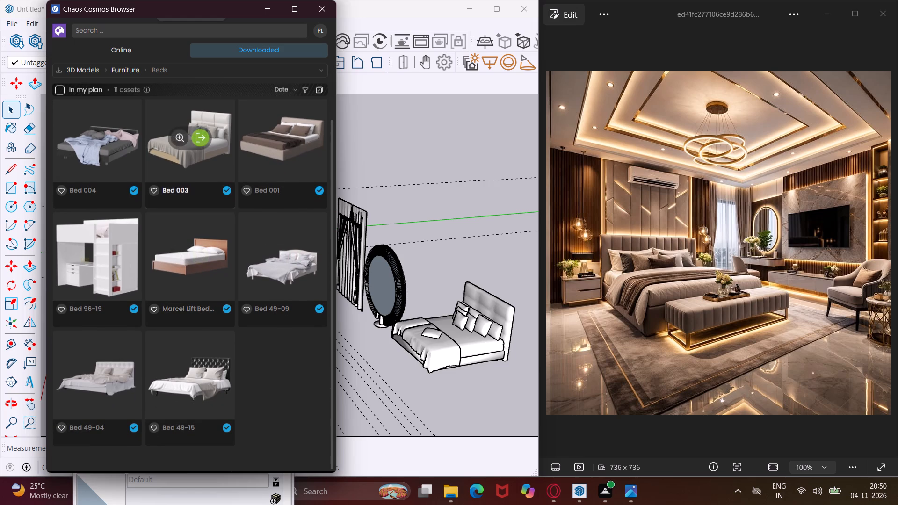
pyautogui.click(211, 69)
pyautogui.click(134, 132)
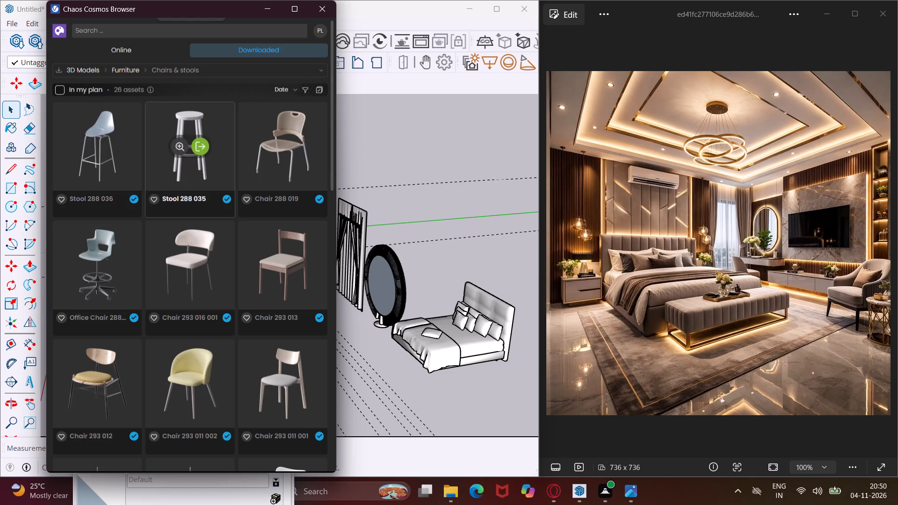
pyautogui.click(200, 69)
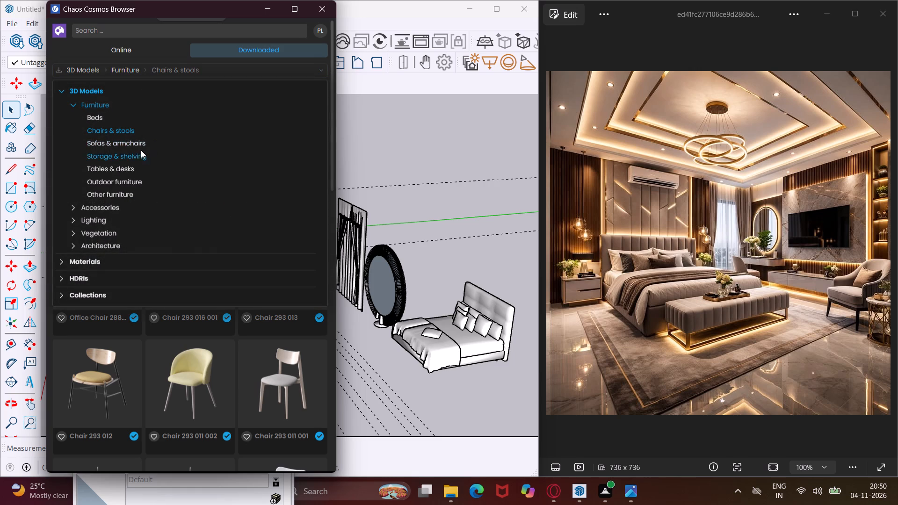
pyautogui.click(140, 145)
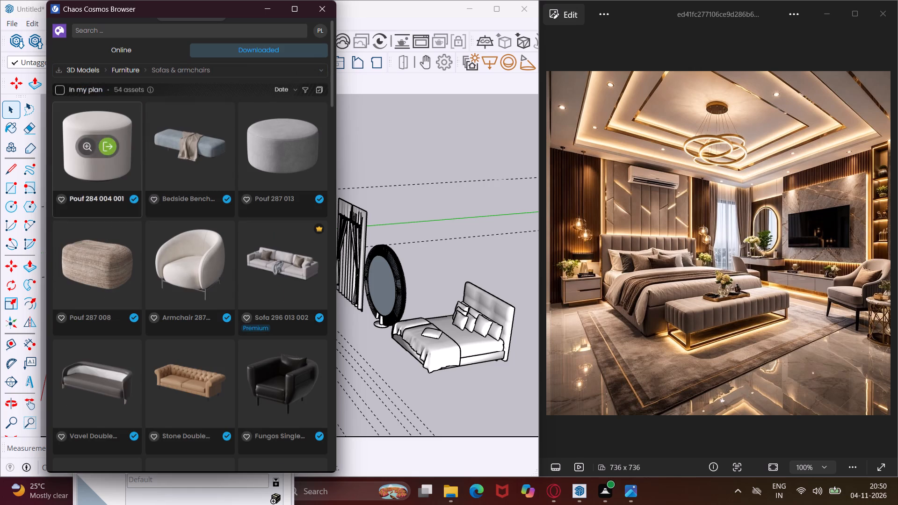
pyautogui.scroll(-12, 170, 203)
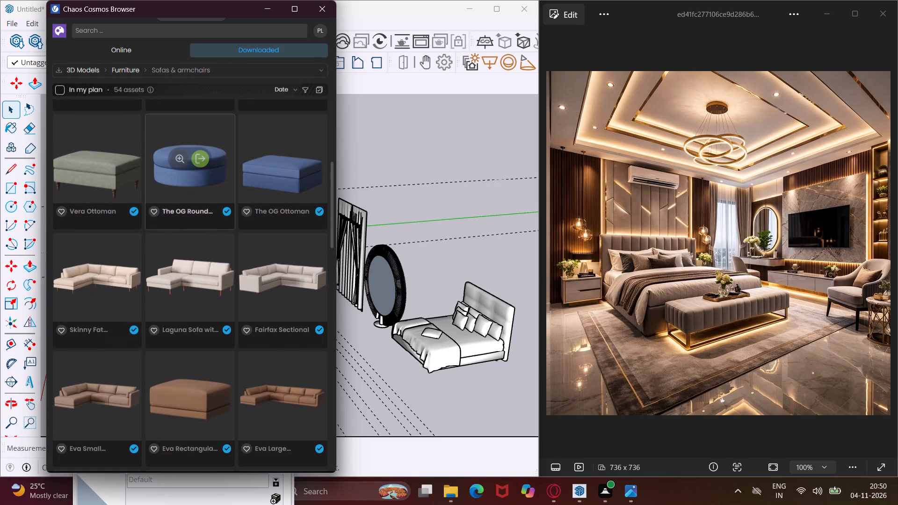
pyautogui.scroll(-6, 176, 215)
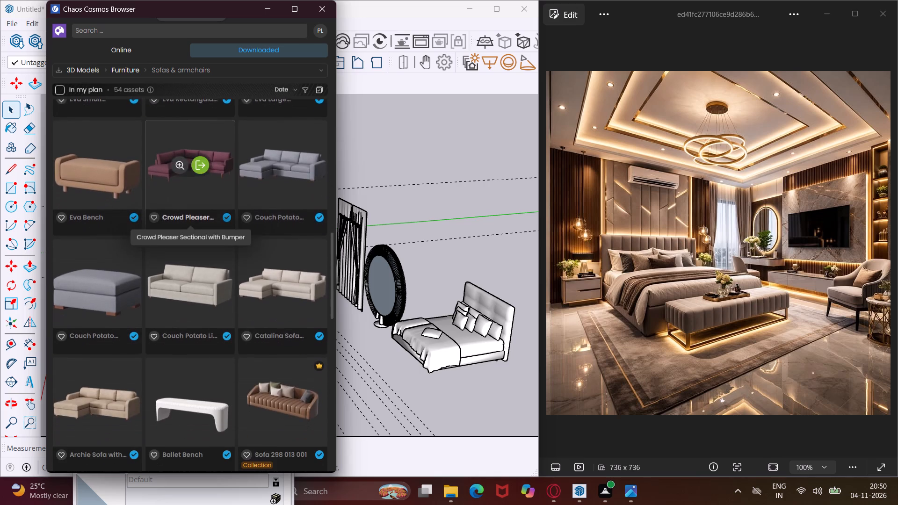
pyautogui.scroll(-10, 179, 215)
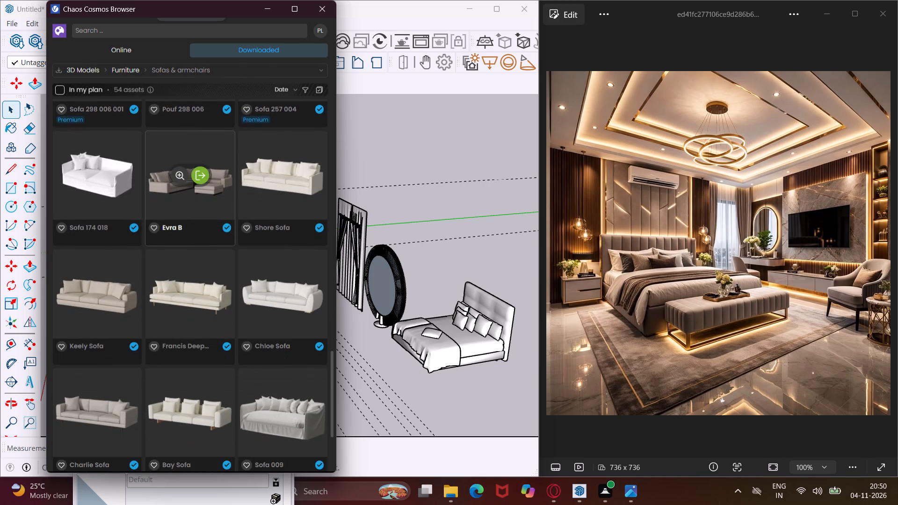
pyautogui.scroll(-10, 179, 215)
pyautogui.scroll(3, 180, 220)
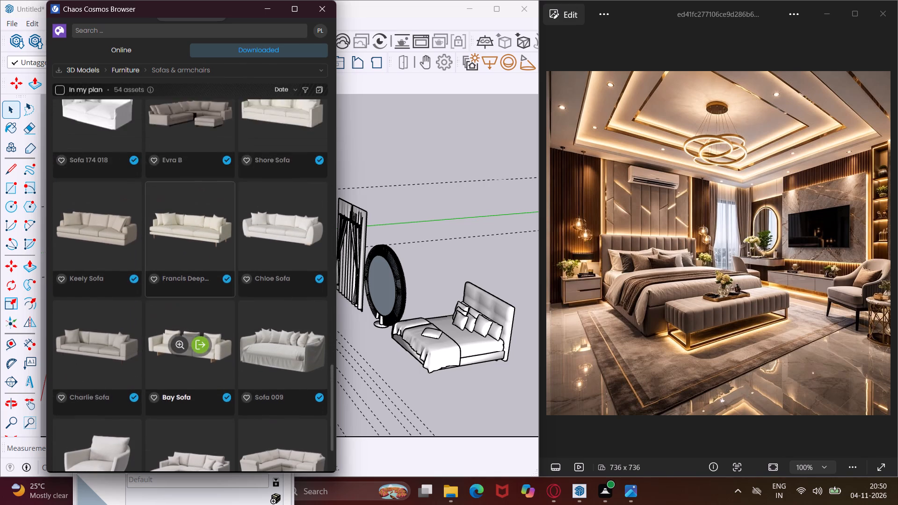
pyautogui.scroll(4, 180, 220)
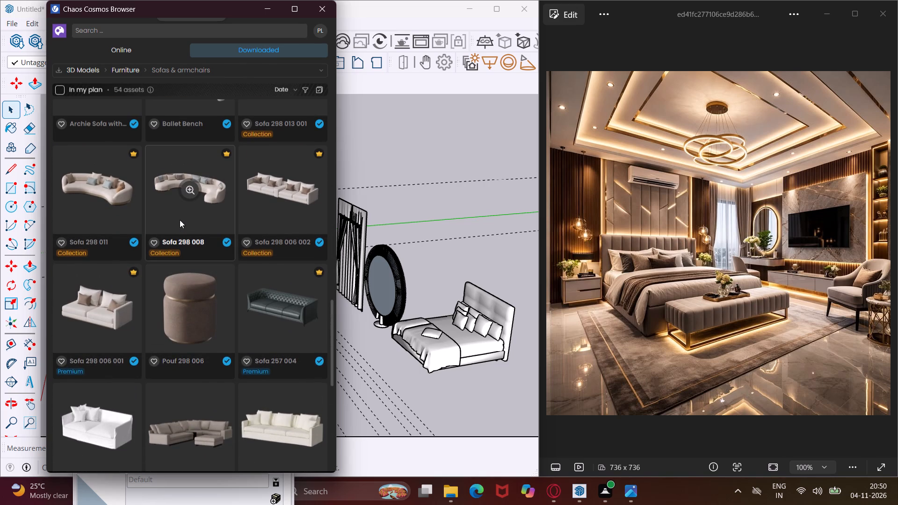
pyautogui.scroll(6, 180, 220)
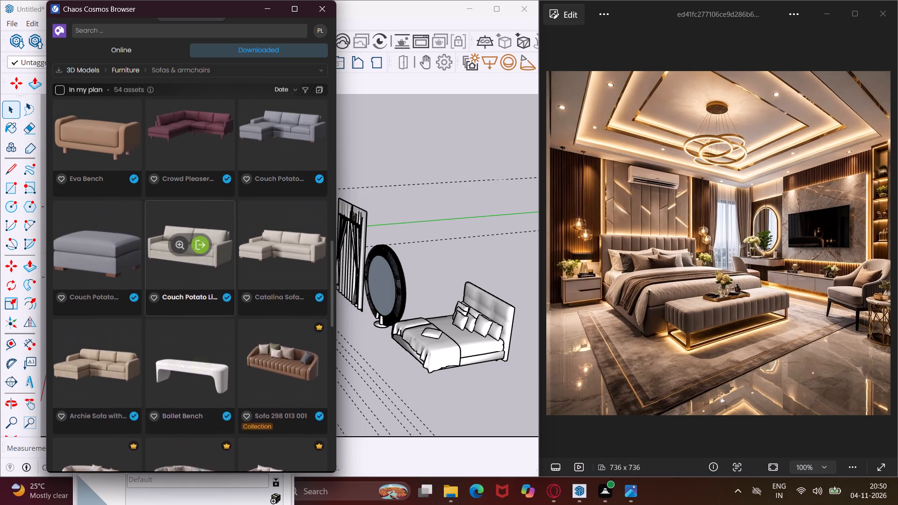
pyautogui.scroll(1, 180, 220)
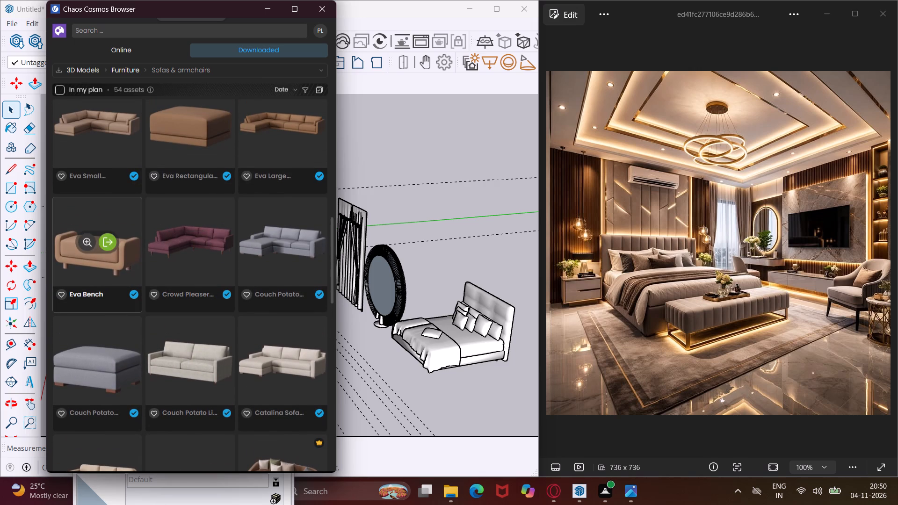
pyautogui.click(106, 244)
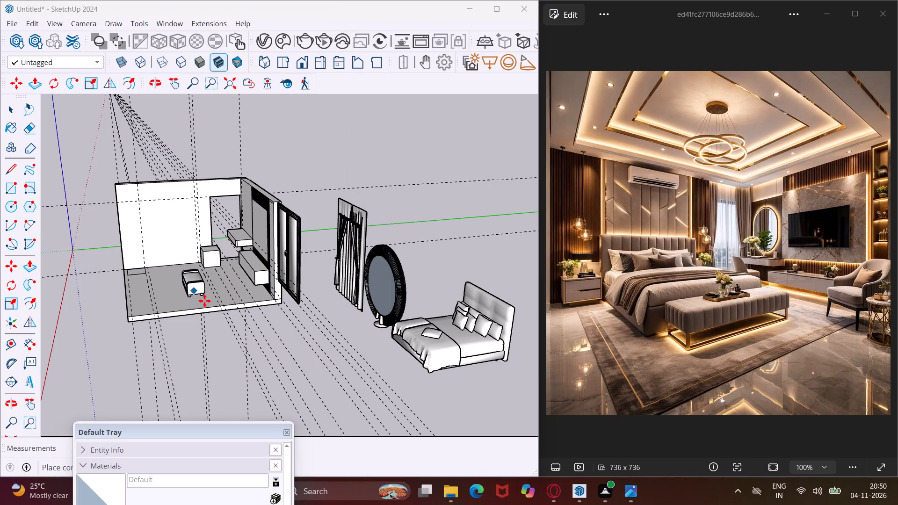
pyautogui.scroll(3, 401, 374)
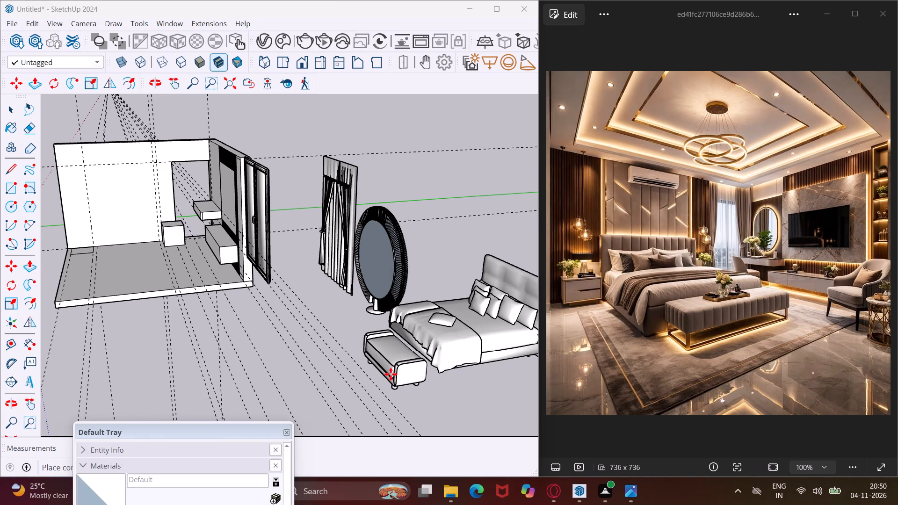
pyautogui.click(387, 372)
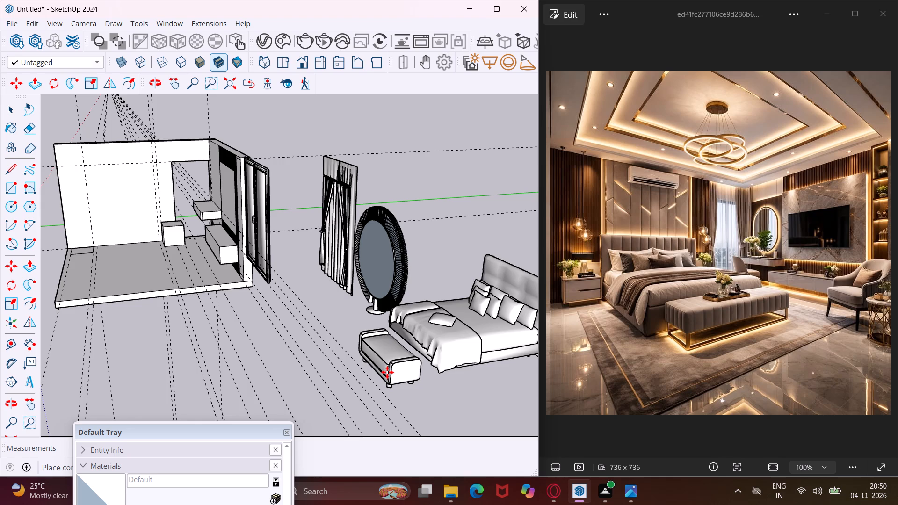
pyautogui.press('Escape')
# Look through the downloaded Sofas & armchairs and Chairs & stools models for a chair matching the reference image.
pyautogui.scroll(-6, 169, 268)
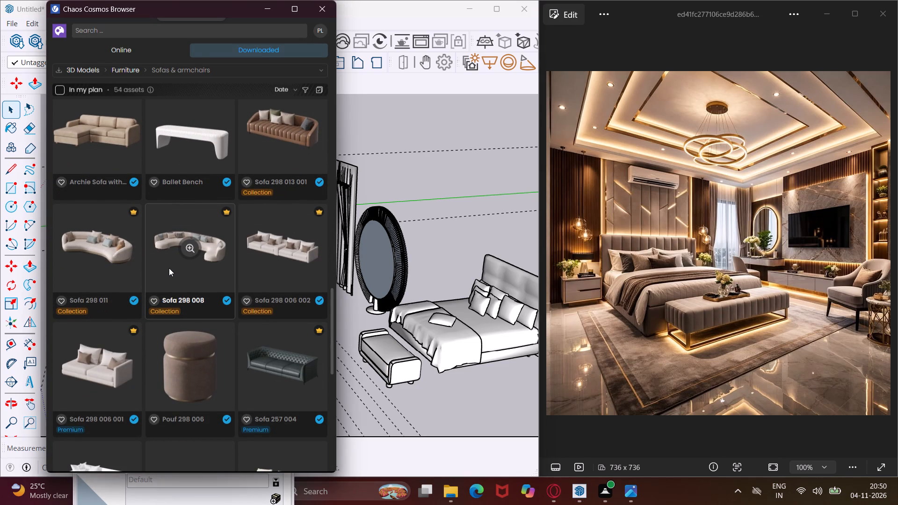
pyautogui.scroll(-1, 169, 268)
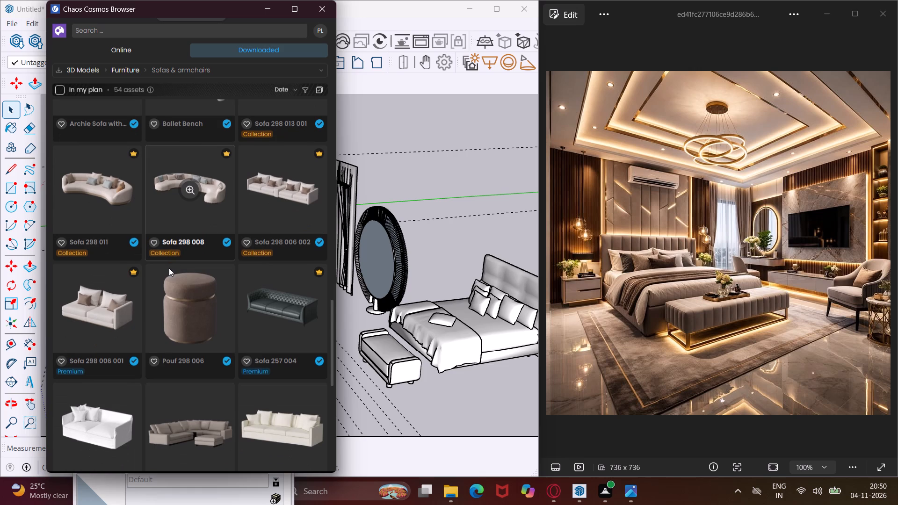
pyautogui.scroll(4, 169, 268)
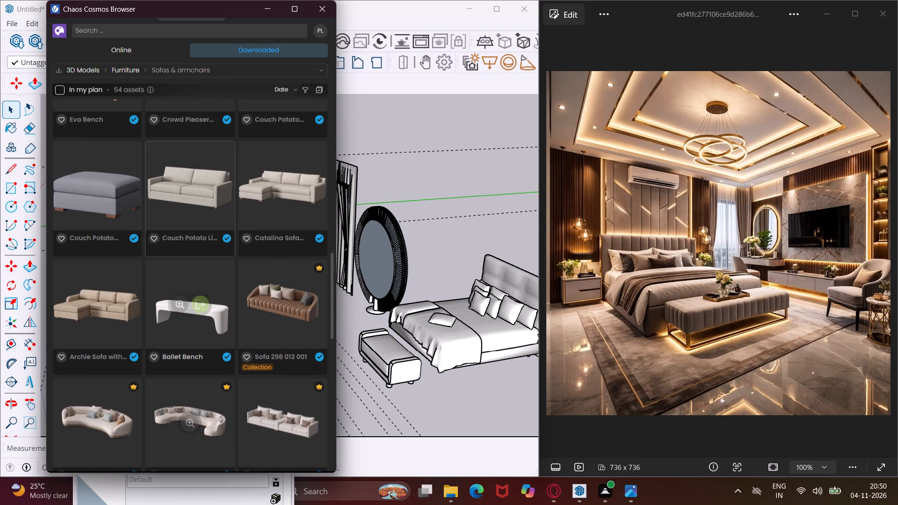
pyautogui.click(238, 73)
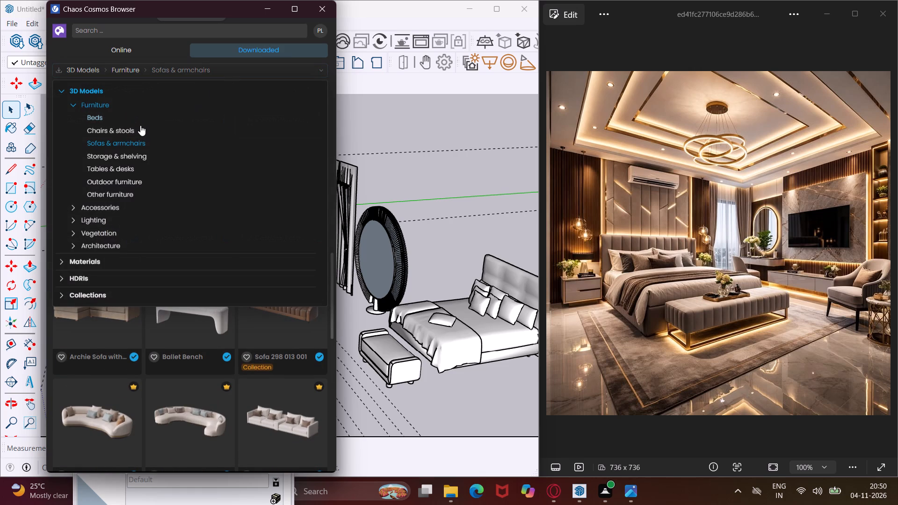
pyautogui.click(131, 130)
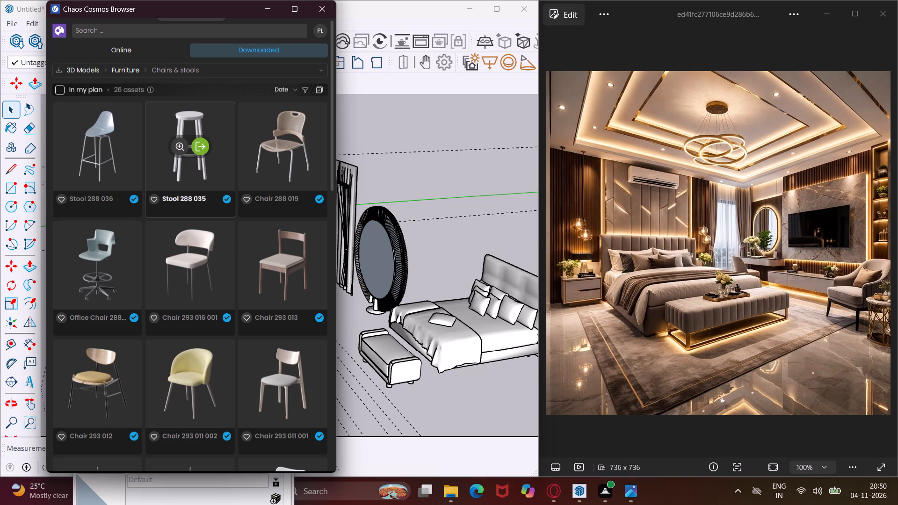
pyautogui.scroll(-4, 178, 212)
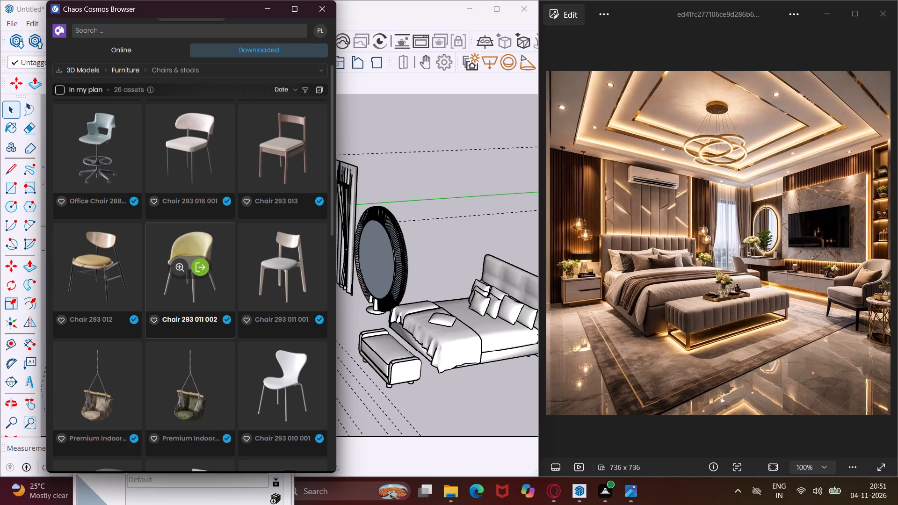
pyautogui.scroll(5, 183, 237)
pyautogui.scroll(-7, 183, 237)
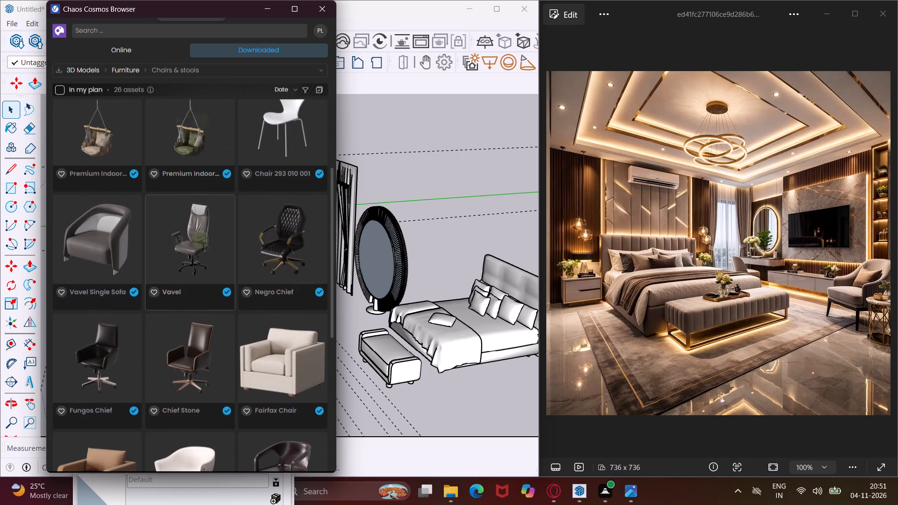
pyautogui.scroll(-5, 183, 237)
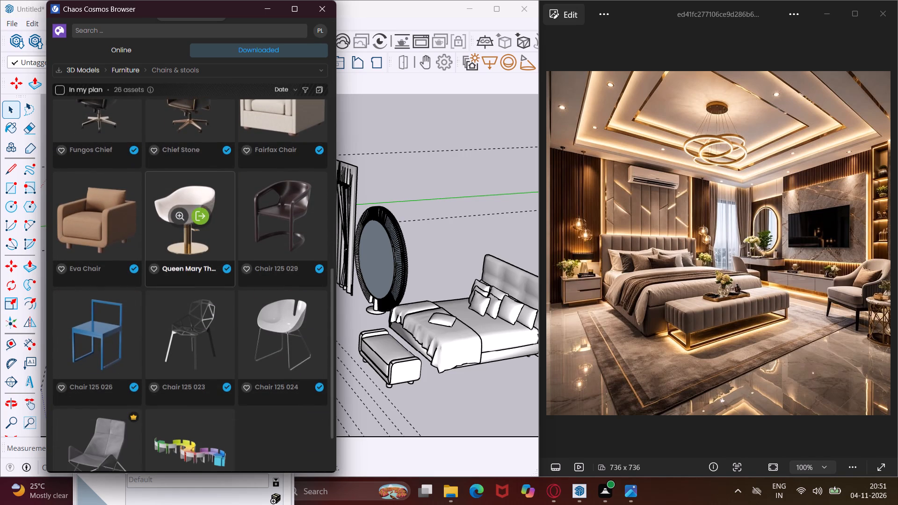
pyautogui.scroll(-3, 183, 237)
pyautogui.scroll(4, 183, 237)
# Look through the online Chairs & stools models for an upholstered armchair like the one in the reference image.
pyautogui.click(127, 50)
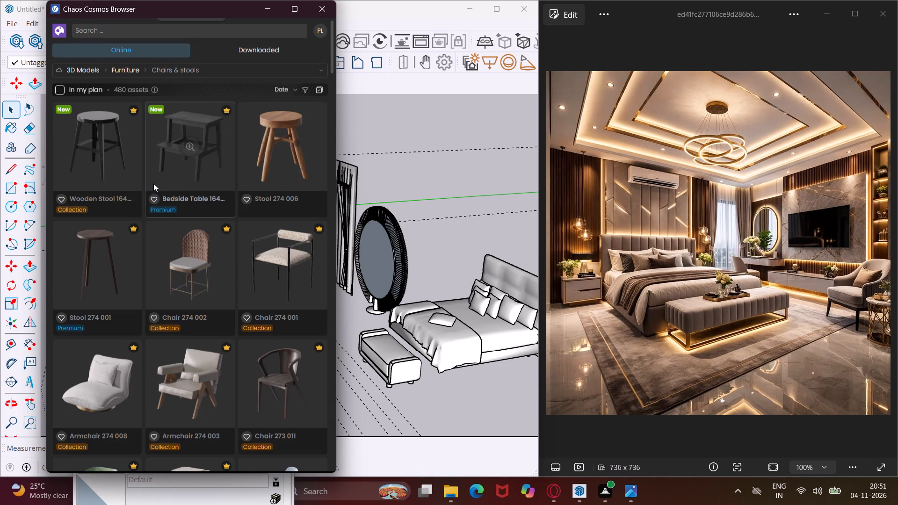
pyautogui.scroll(-9, 172, 207)
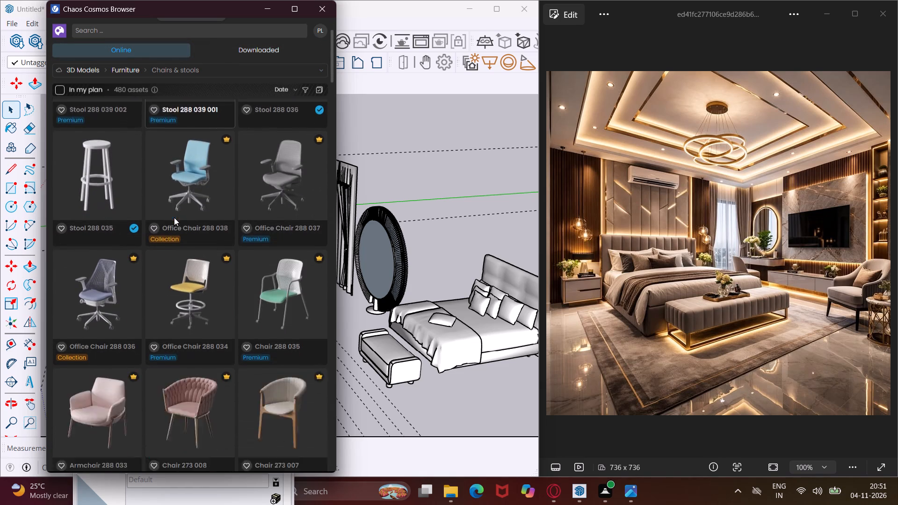
pyautogui.scroll(-14, 174, 217)
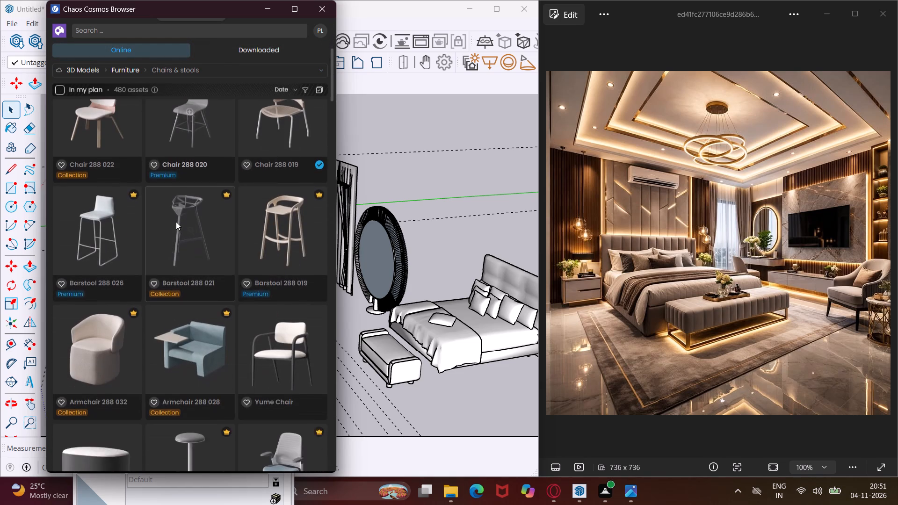
pyautogui.scroll(-12, 176, 222)
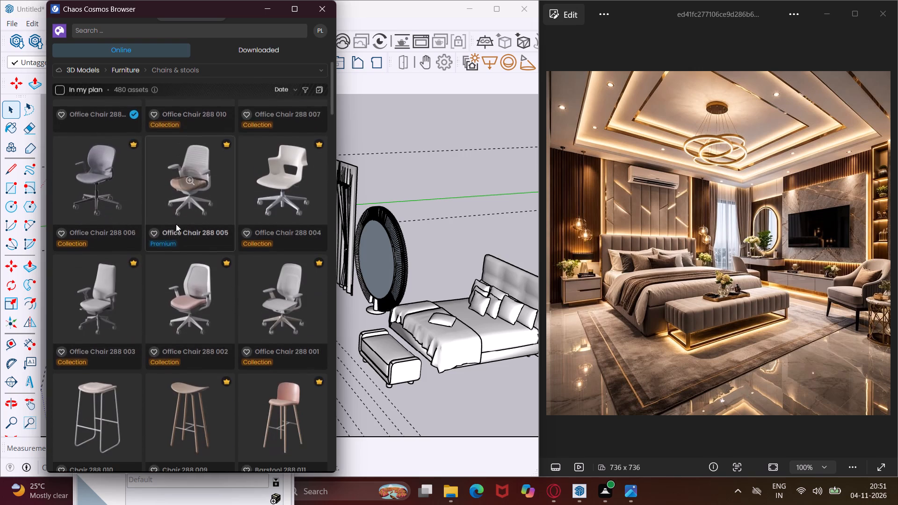
pyautogui.scroll(-6, 176, 224)
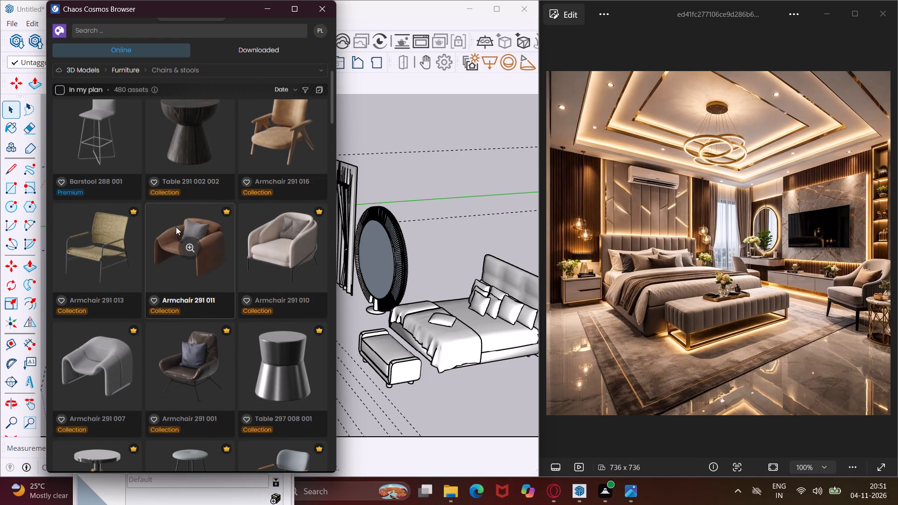
pyautogui.scroll(-11, 176, 227)
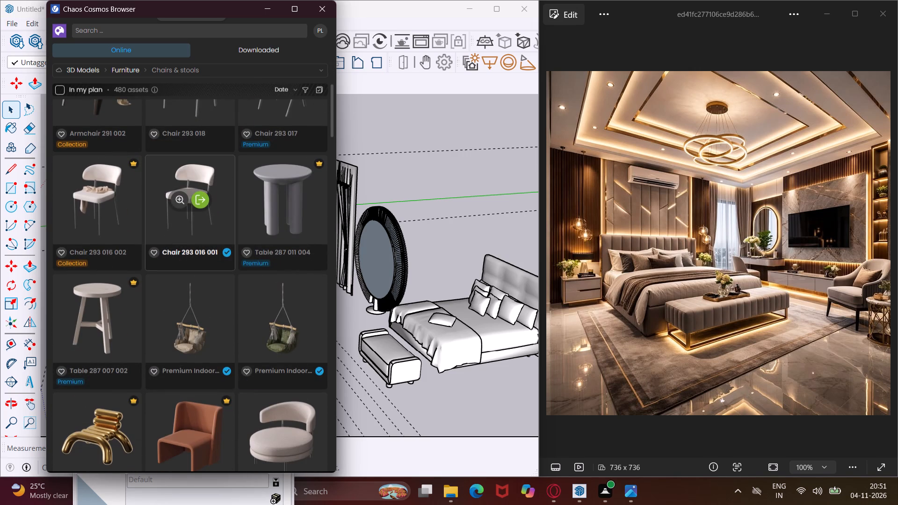
pyautogui.scroll(-11, 176, 227)
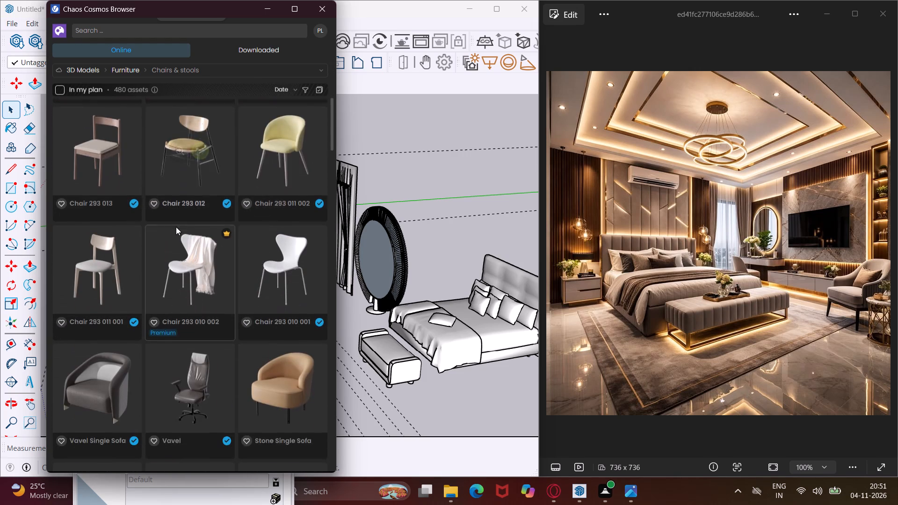
pyautogui.scroll(-14, 176, 227)
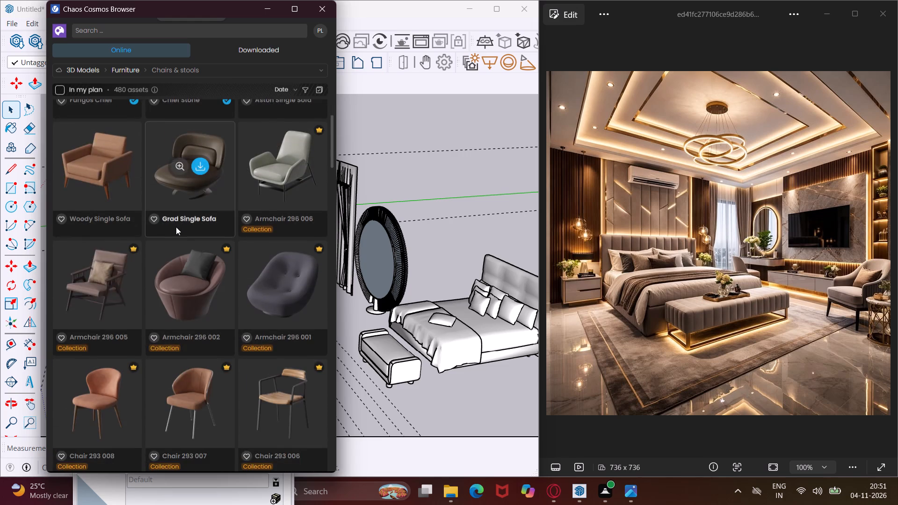
pyautogui.scroll(-12, 176, 227)
pyautogui.scroll(3, 176, 227)
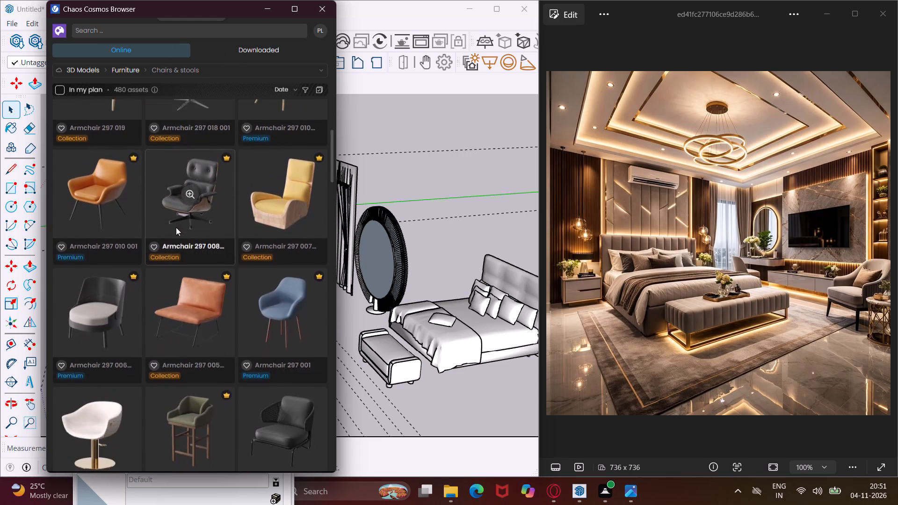
pyautogui.scroll(3, 176, 227)
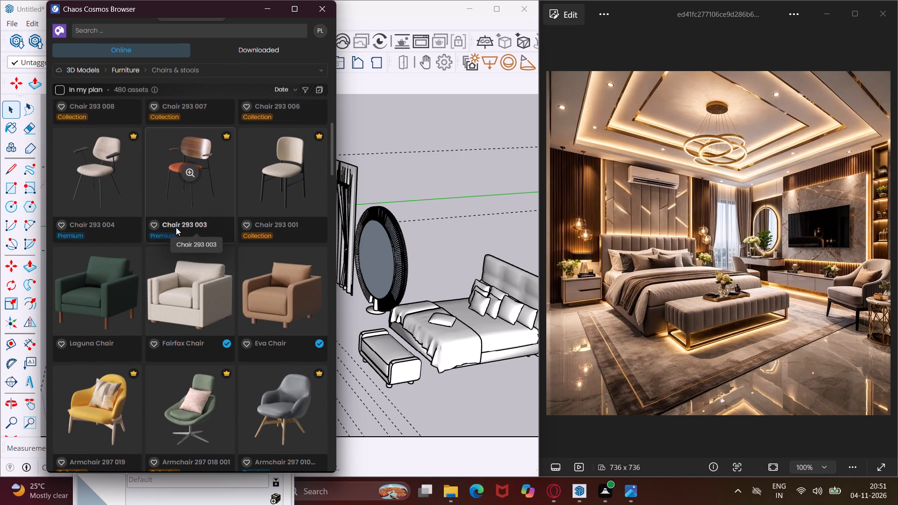
pyautogui.scroll(-4, 176, 227)
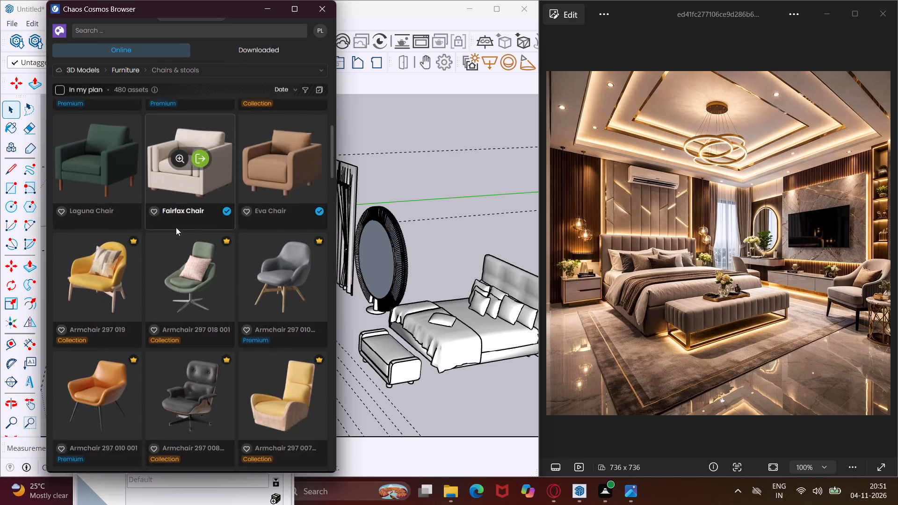
pyautogui.scroll(-2, 176, 227)
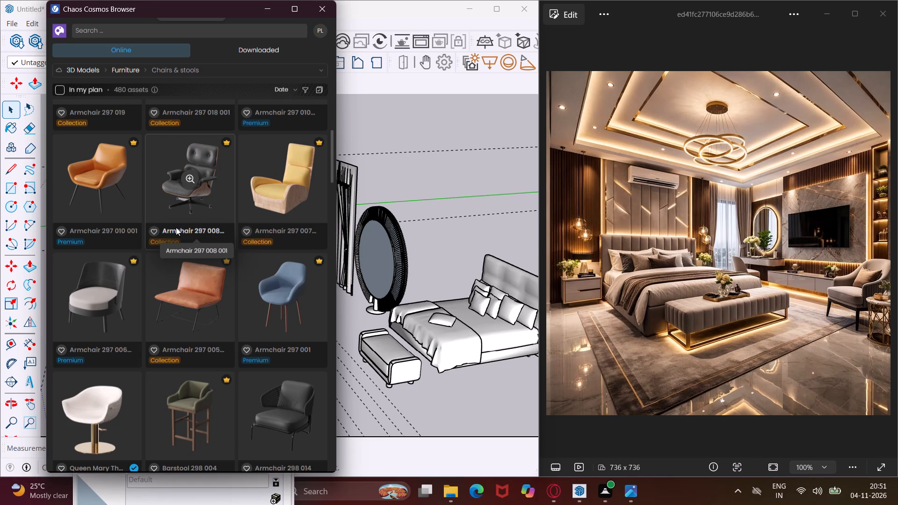
pyautogui.scroll(-7, 176, 227)
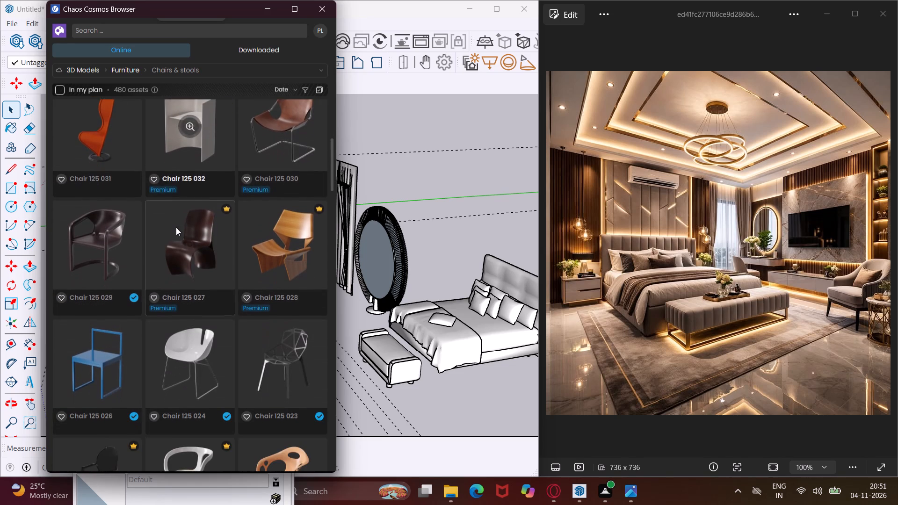
pyautogui.scroll(-9, 176, 227)
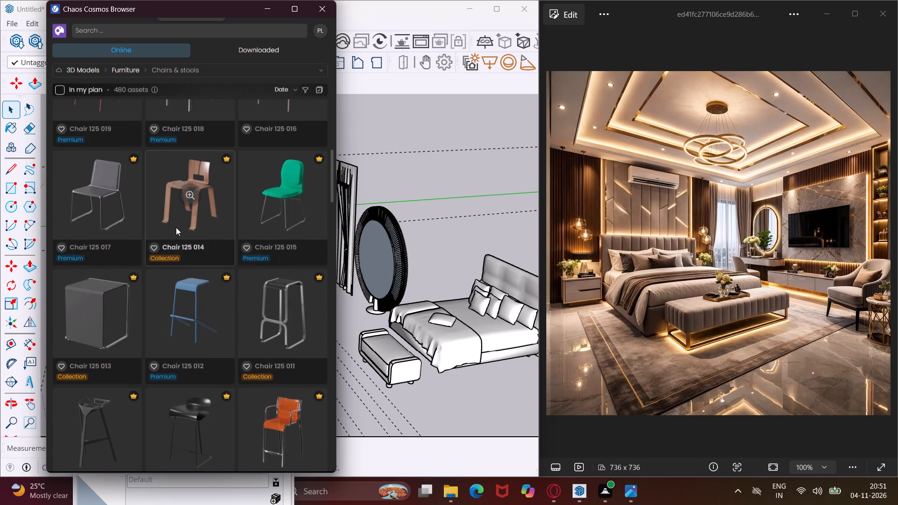
pyautogui.scroll(-5, 176, 227)
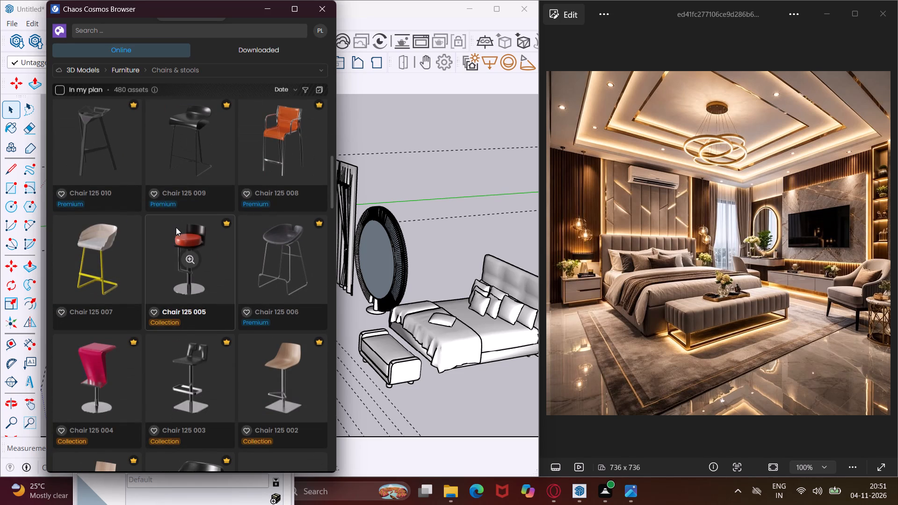
pyautogui.scroll(-10, 176, 227)
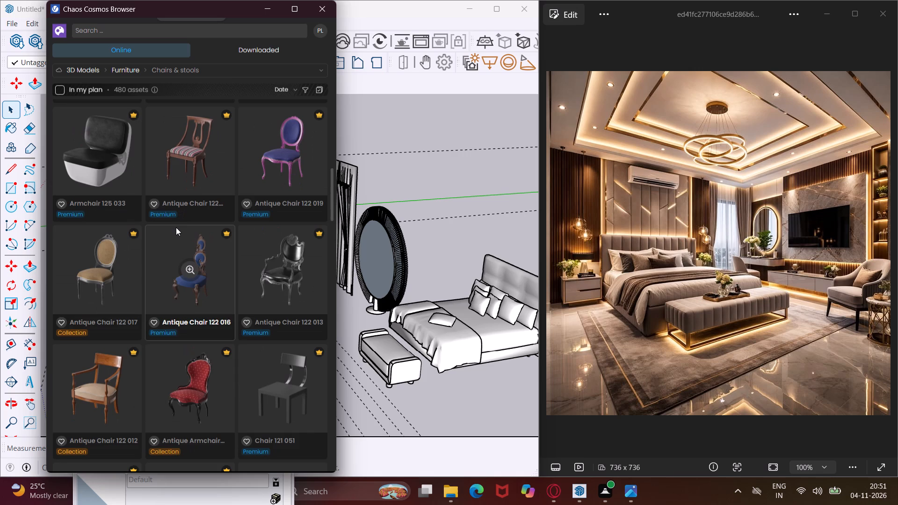
pyautogui.scroll(-13, 176, 227)
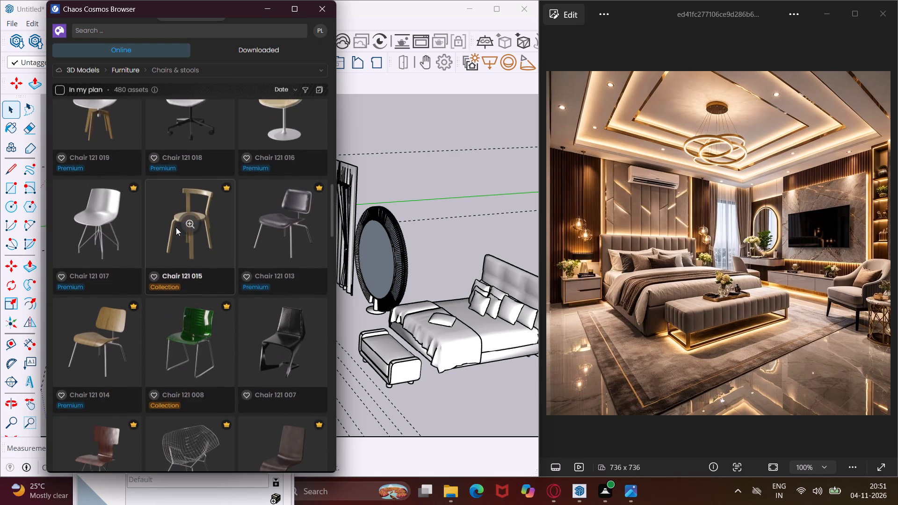
pyautogui.scroll(-12, 176, 227)
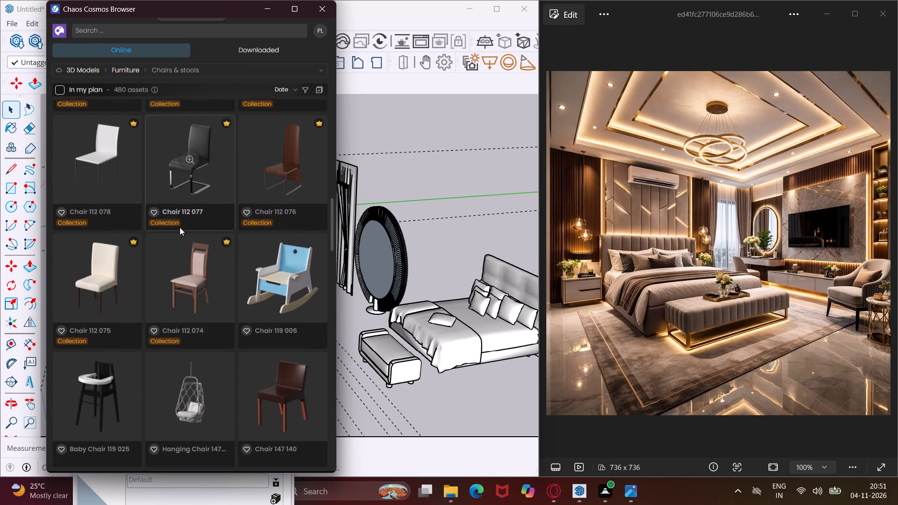
pyautogui.scroll(-10, 180, 227)
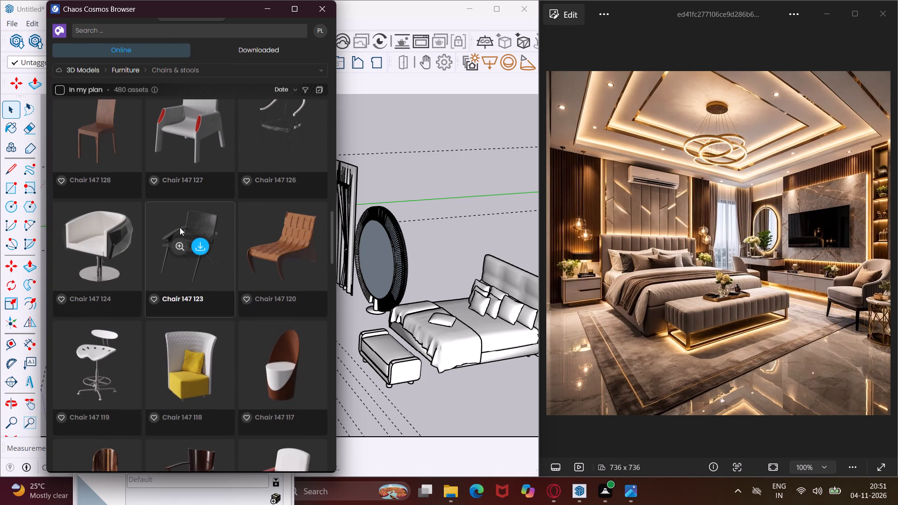
pyautogui.scroll(-10, 180, 227)
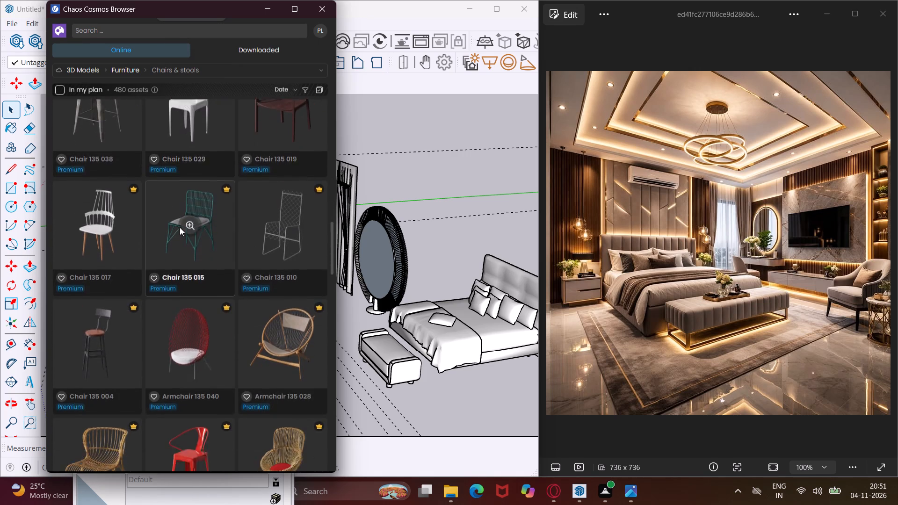
pyautogui.scroll(-11, 180, 227)
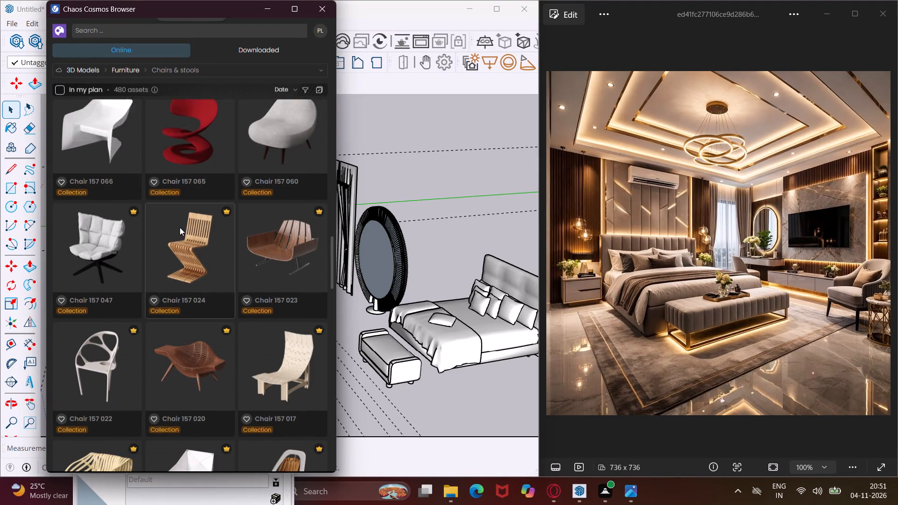
pyautogui.scroll(-7, 180, 227)
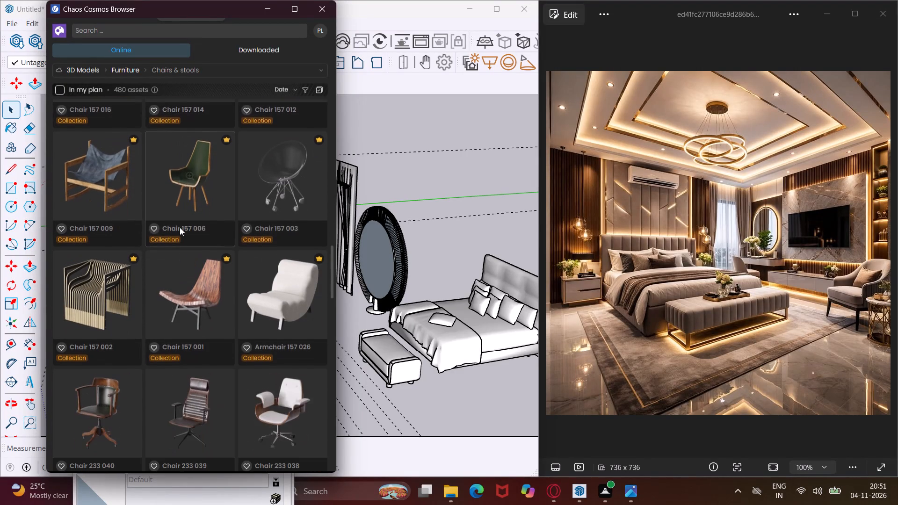
pyautogui.scroll(-6, 180, 227)
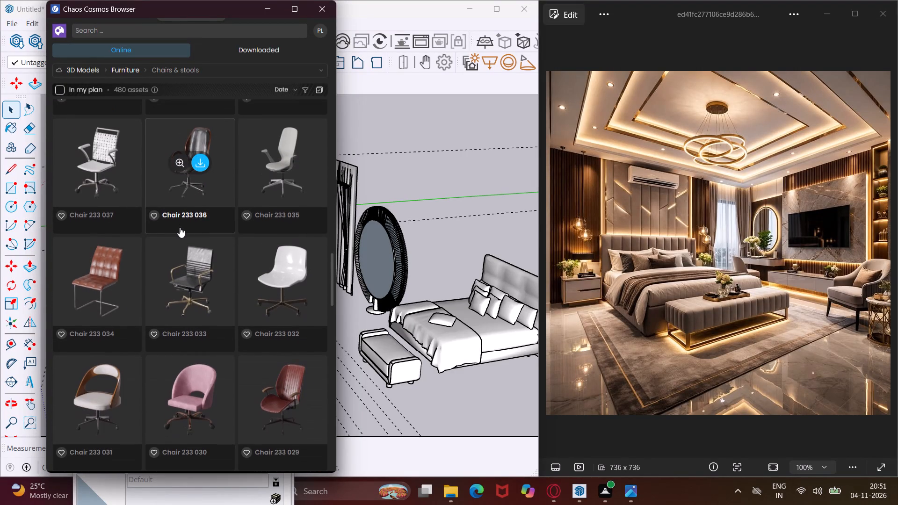
pyautogui.scroll(-5, 180, 227)
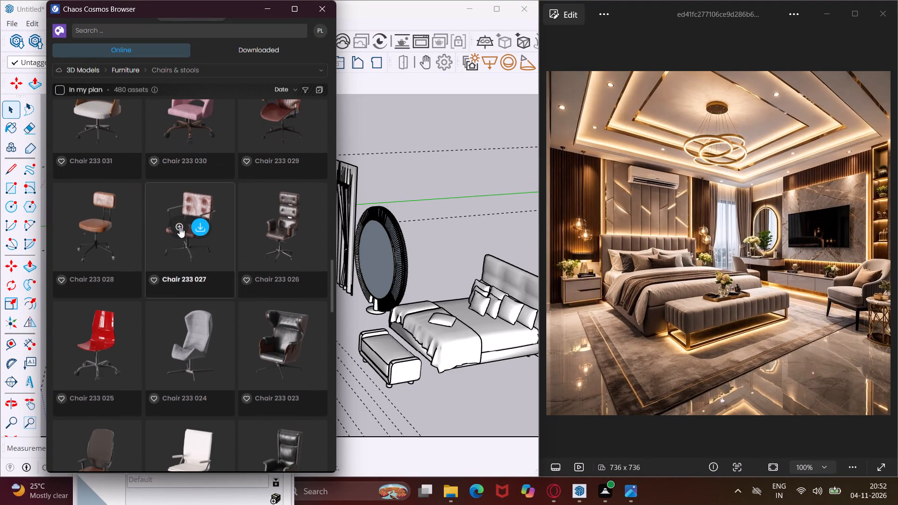
pyautogui.scroll(-7, 180, 227)
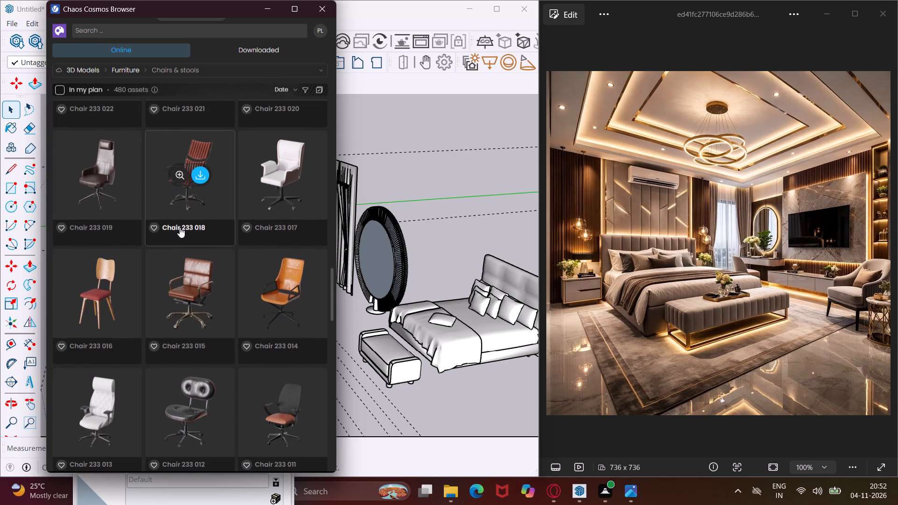
pyautogui.scroll(-12, 180, 227)
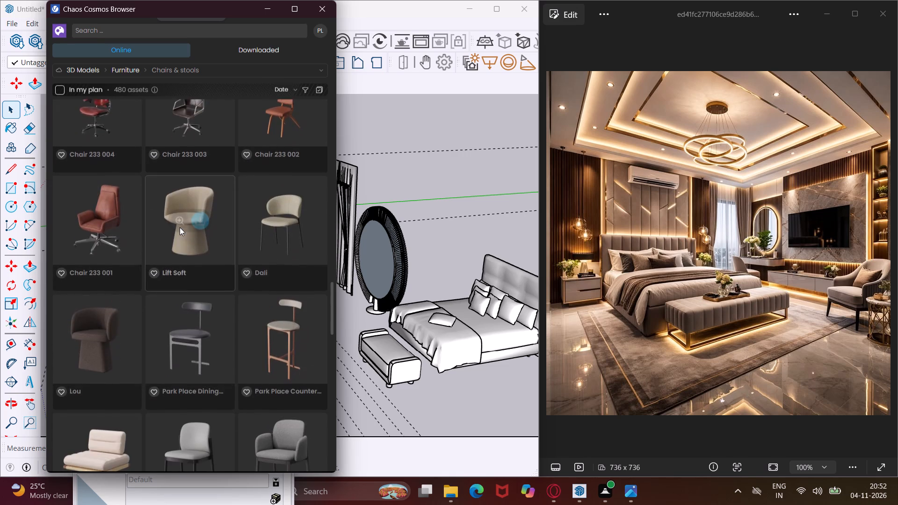
pyautogui.scroll(-4, 180, 227)
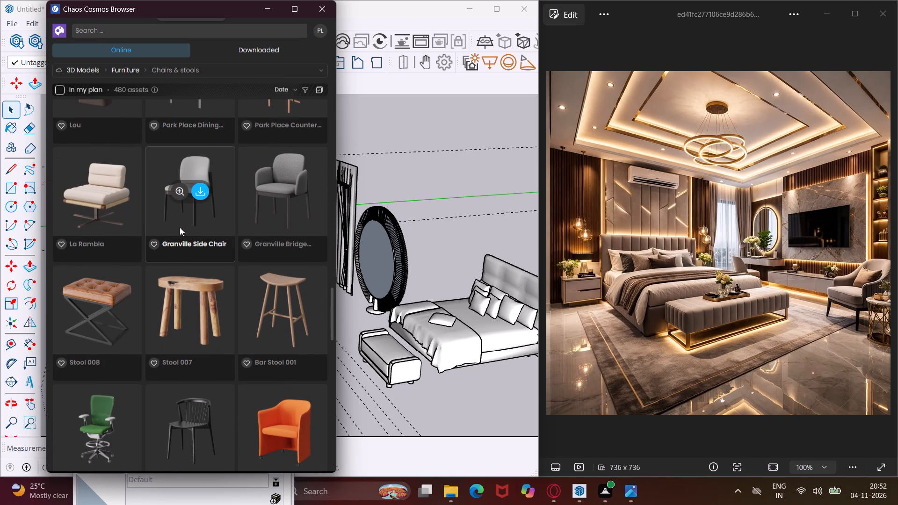
pyautogui.scroll(-1, 180, 227)
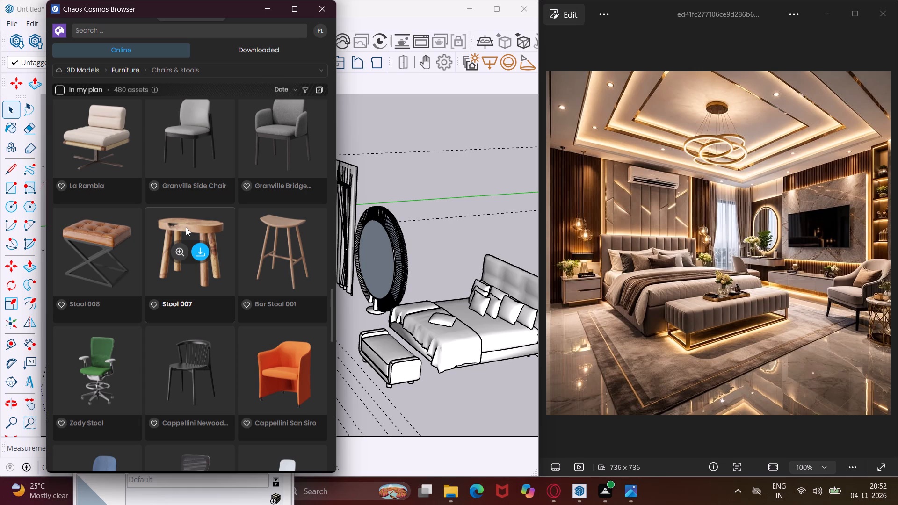
# Download the Granville Bridge Armchair, import it and place one outside the room beside the bench at the foot of the bed.
pyautogui.scroll(2, 186, 227)
pyautogui.click(294, 245)
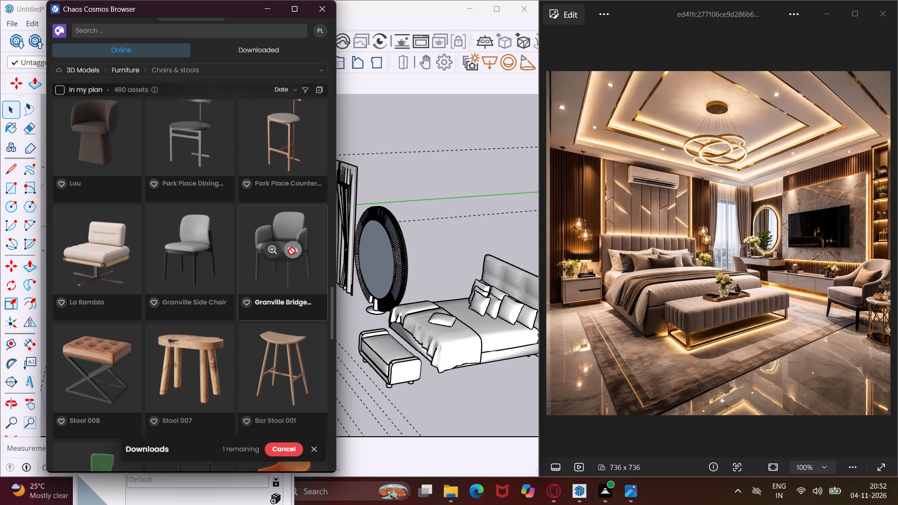
pyautogui.click(292, 249)
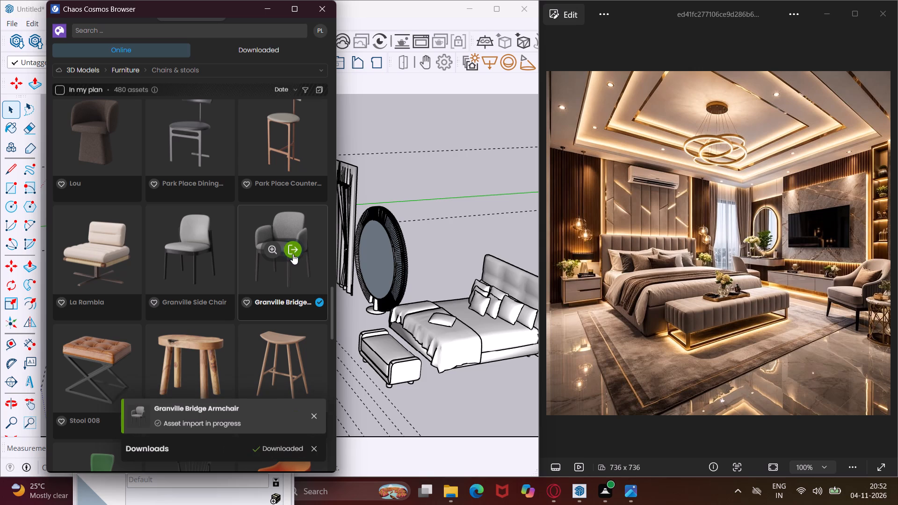
pyautogui.scroll(-2, 298, 339)
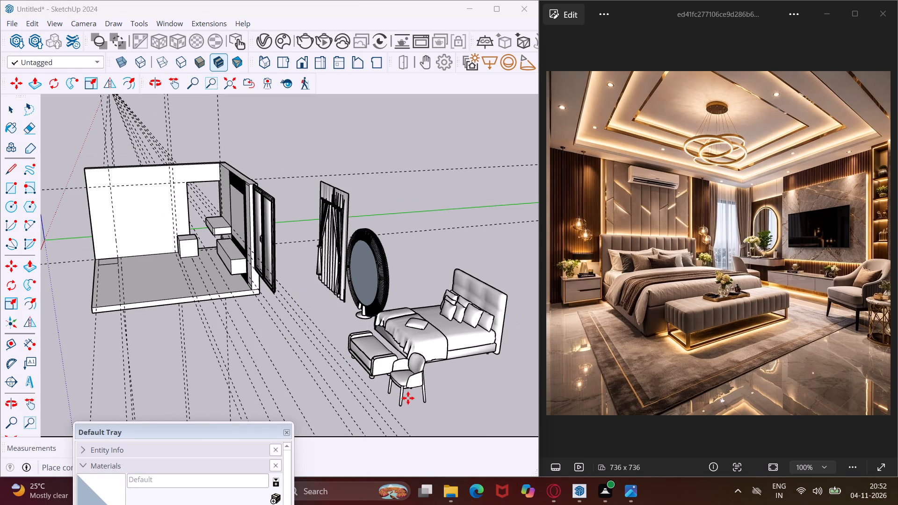
pyautogui.click(413, 401)
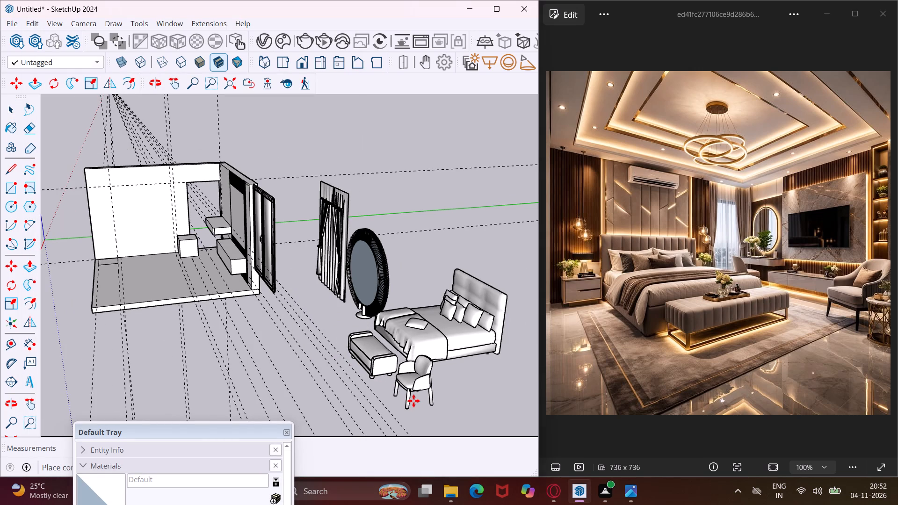
pyautogui.press('Escape')
# Look through the remaining online Chairs & stools models, to the end of the category, for another chair matching the reference image.
pyautogui.scroll(-4, 262, 259)
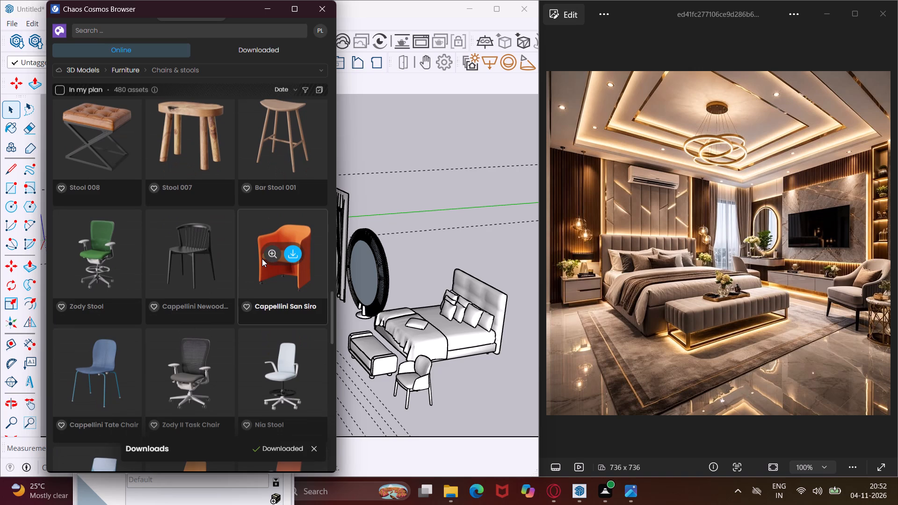
pyautogui.scroll(-9, 262, 259)
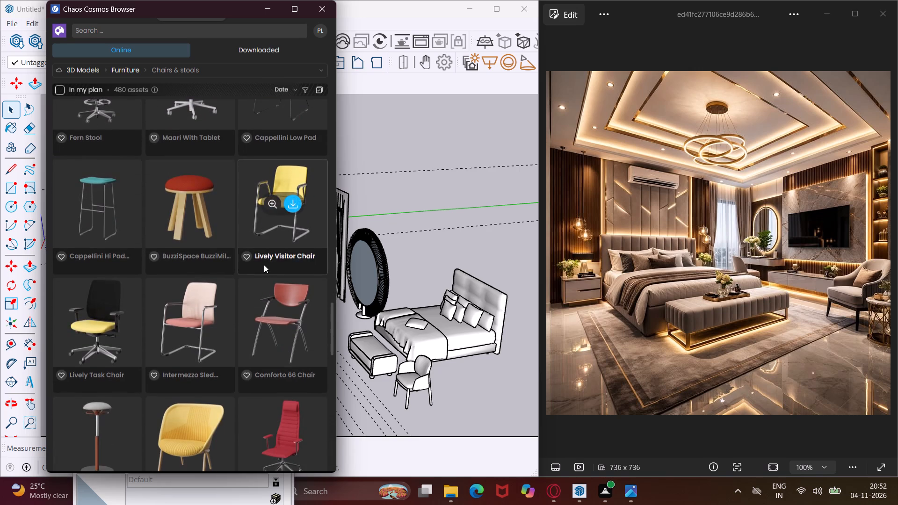
pyautogui.scroll(-11, 264, 265)
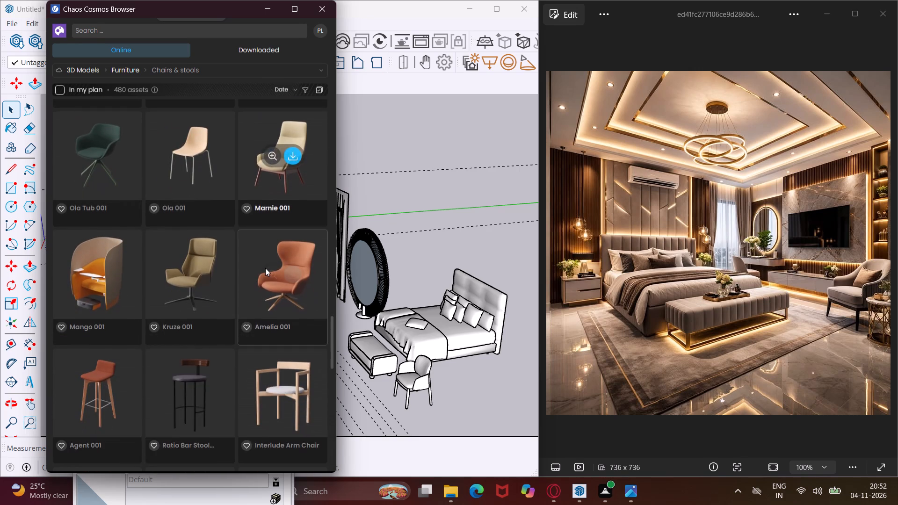
pyautogui.scroll(-6, 265, 268)
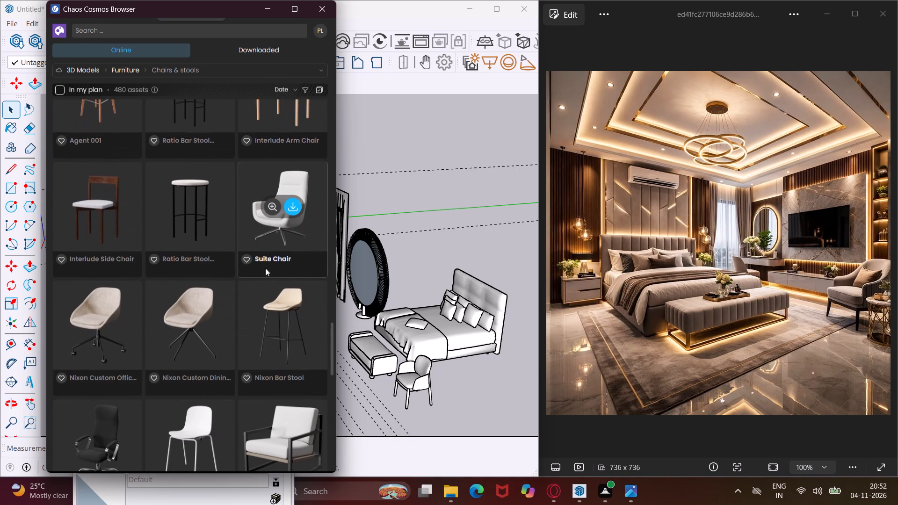
pyautogui.scroll(-1, 265, 268)
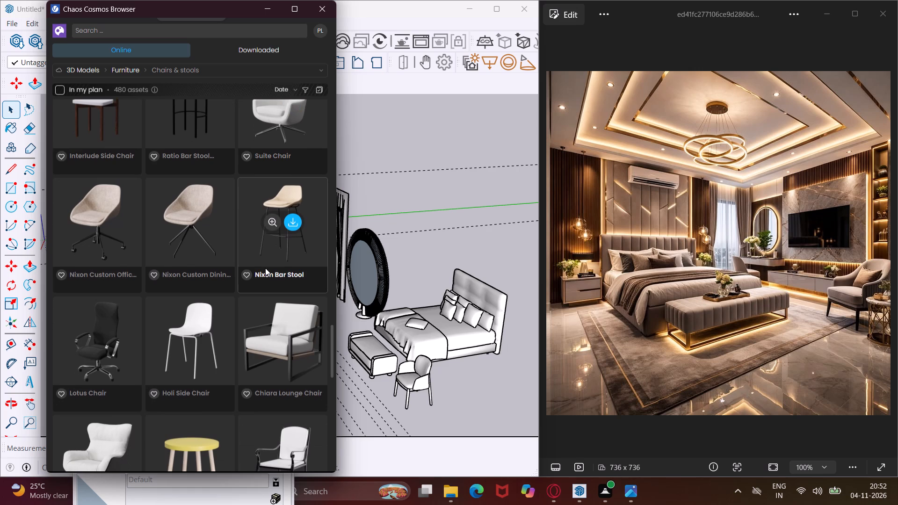
pyautogui.scroll(-3, 265, 268)
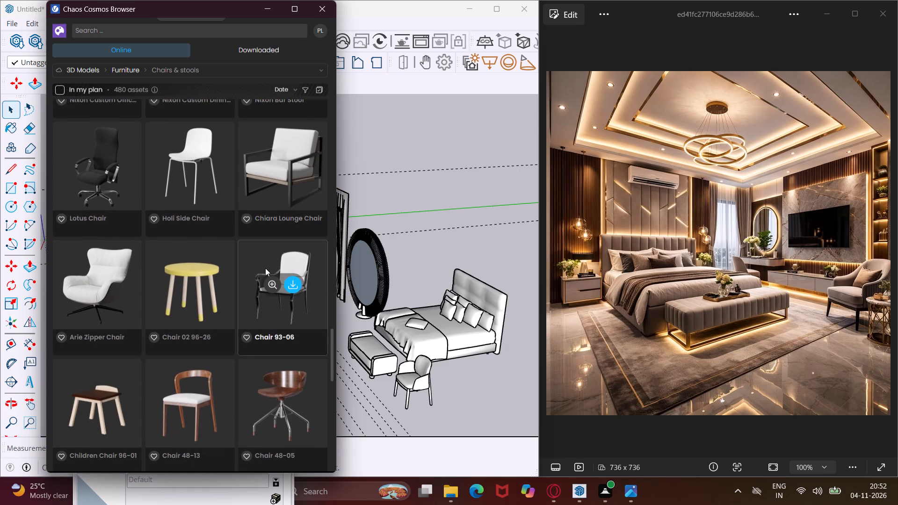
pyautogui.scroll(-2, 265, 268)
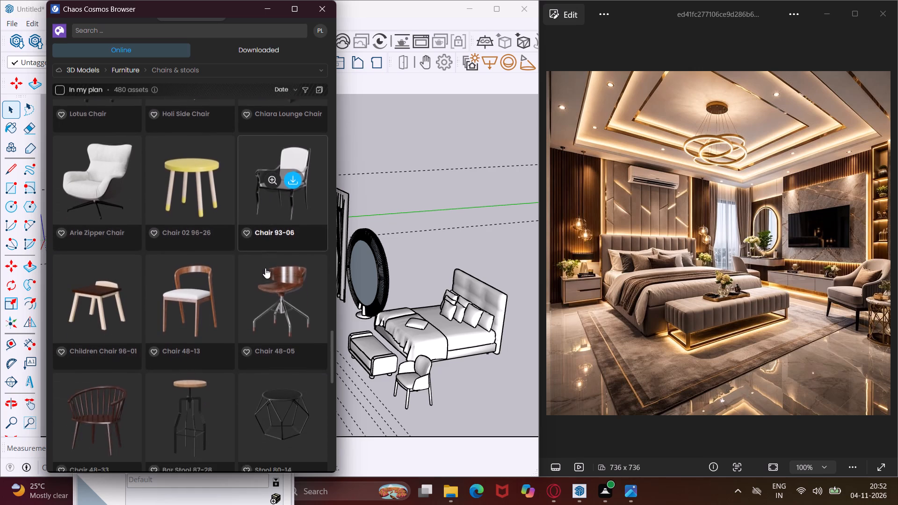
pyautogui.scroll(-11, 265, 268)
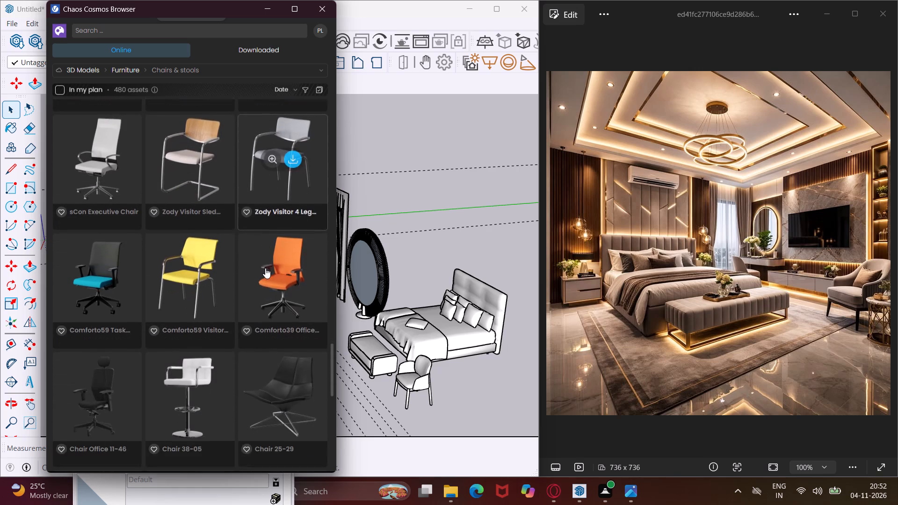
pyautogui.scroll(-10, 265, 268)
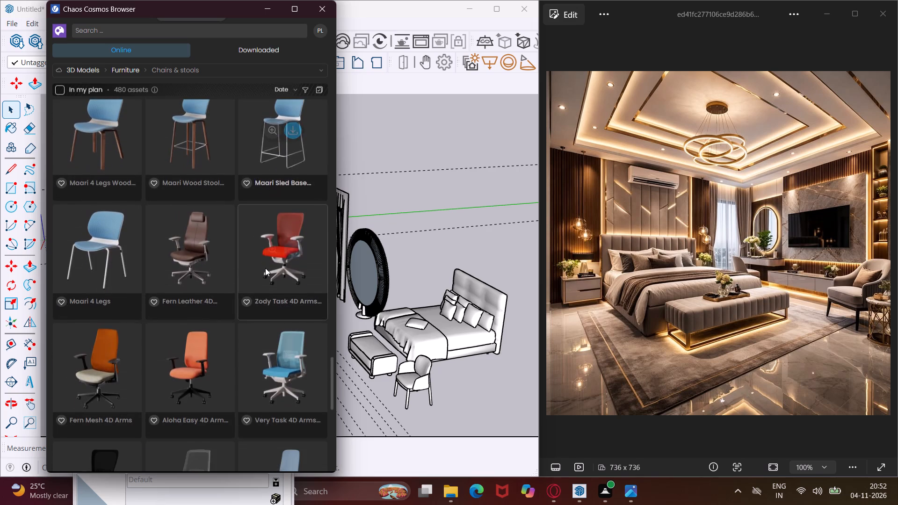
pyautogui.scroll(-10, 265, 268)
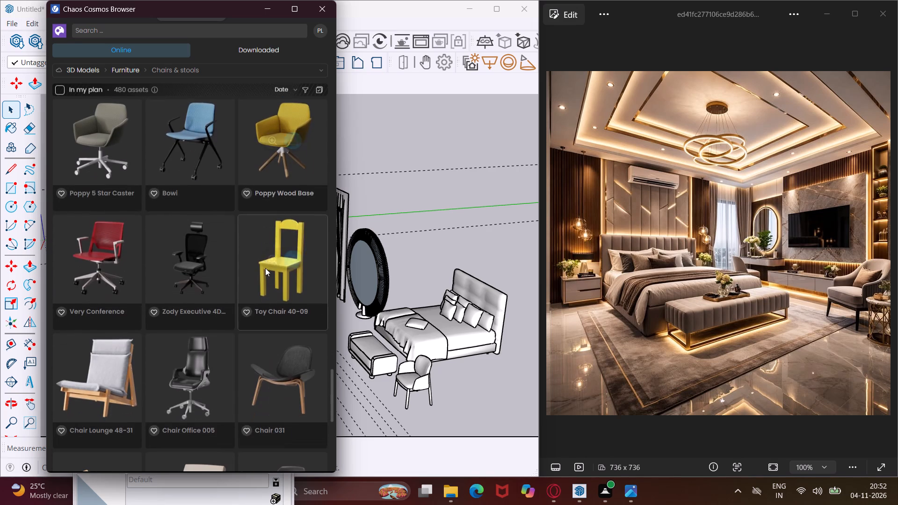
pyautogui.scroll(-5, 265, 268)
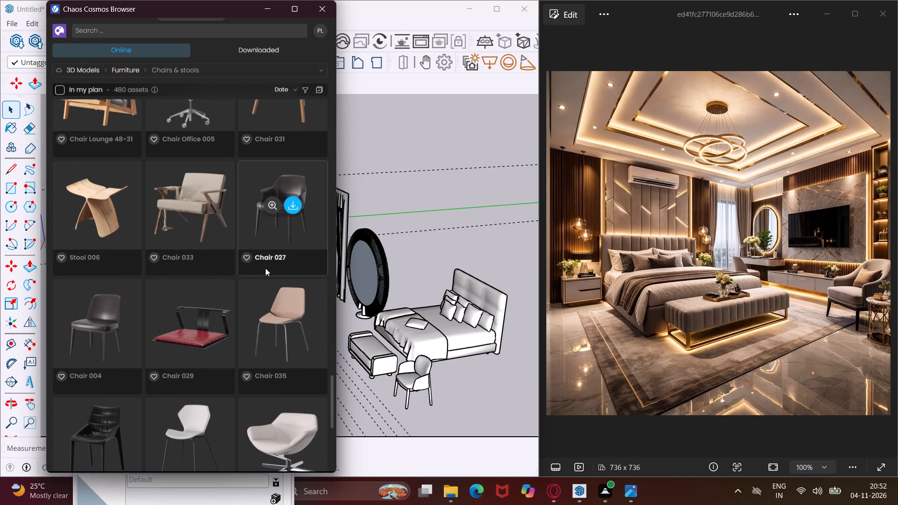
pyautogui.scroll(-8, 265, 268)
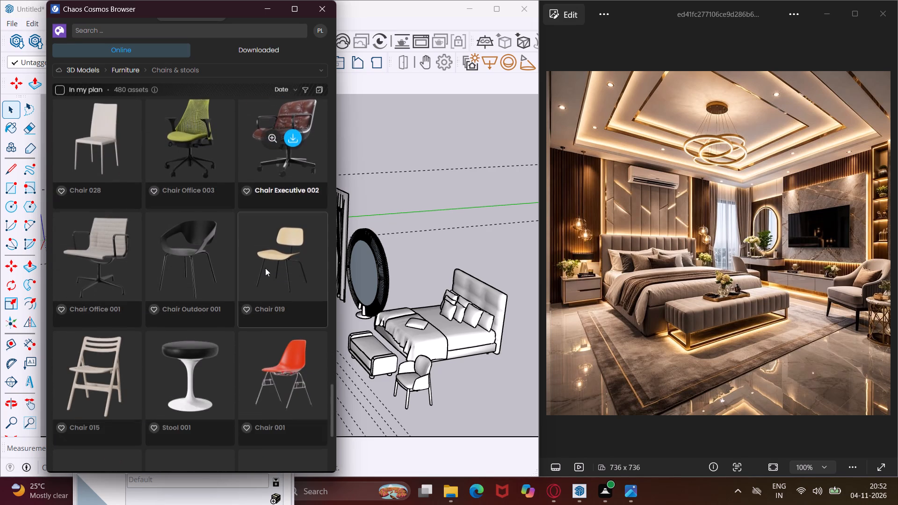
pyautogui.scroll(-10, 265, 268)
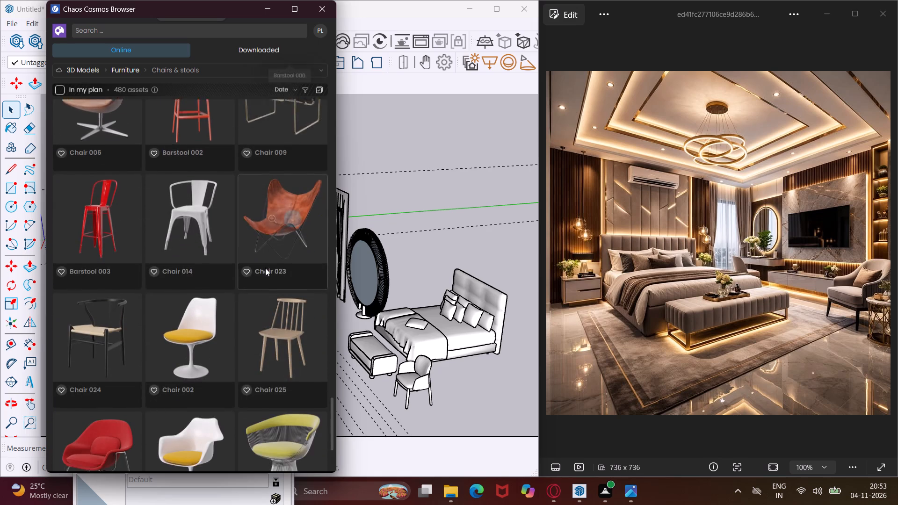
pyautogui.scroll(-9, 265, 268)
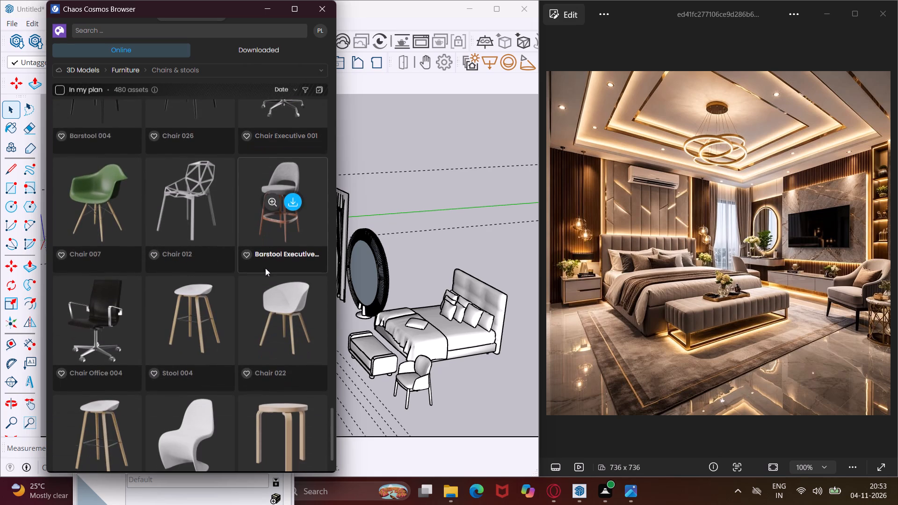
pyautogui.scroll(-2, 265, 268)
pyautogui.scroll(2, 265, 268)
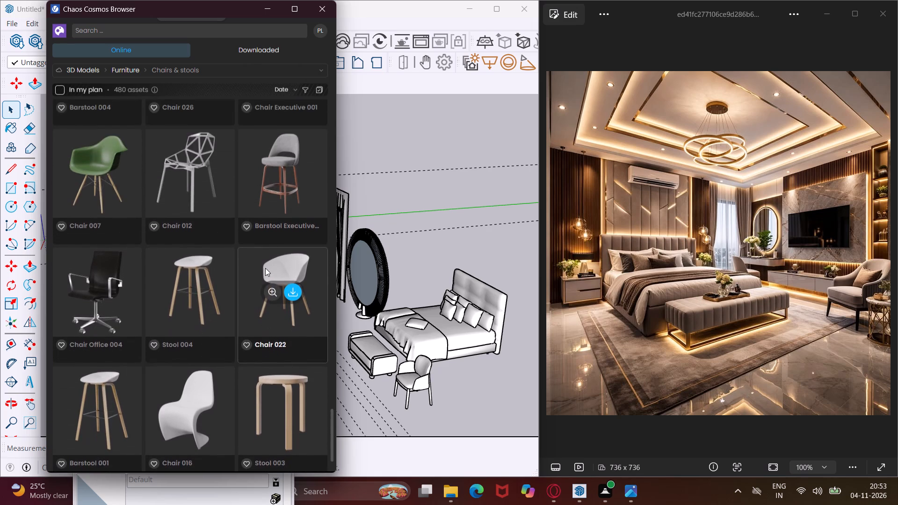
pyautogui.scroll(-9, 265, 268)
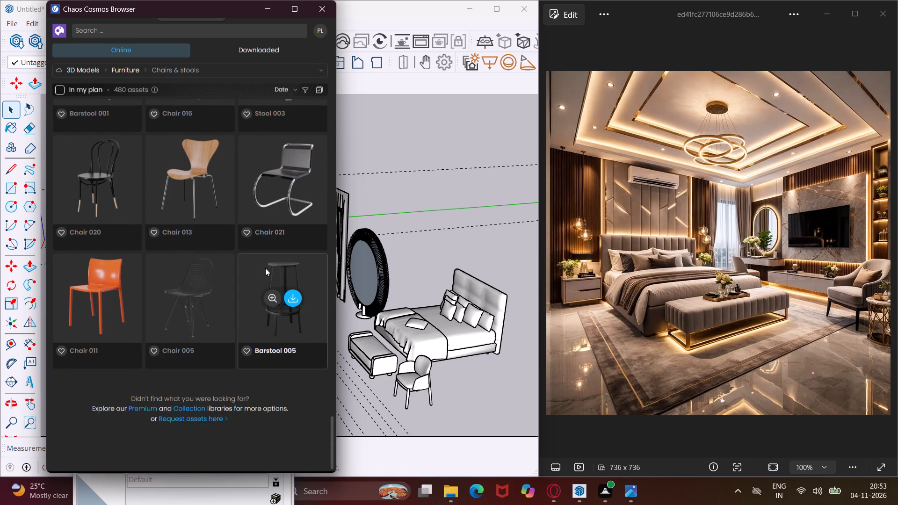
# Look back up through the online Chairs & stools models to the Granville chairs, comparing them with the reference image.
pyautogui.scroll(12, 265, 268)
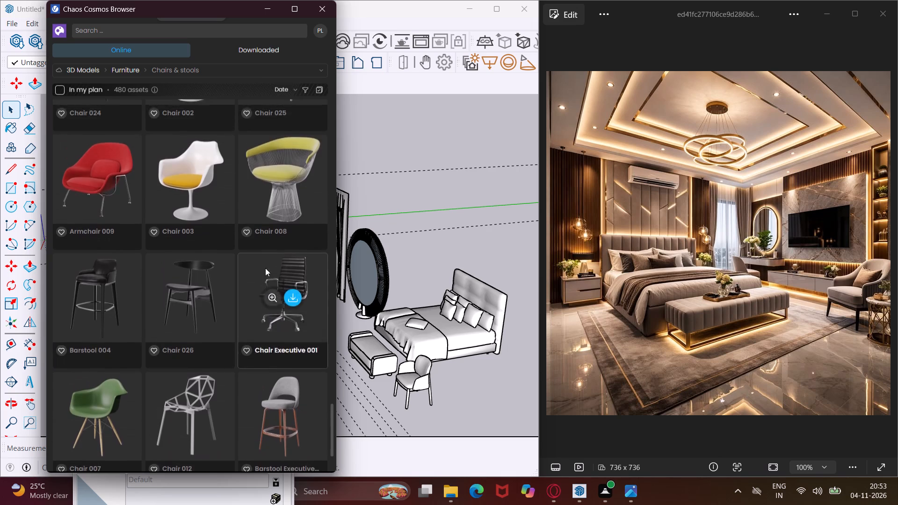
pyautogui.scroll(10, 265, 268)
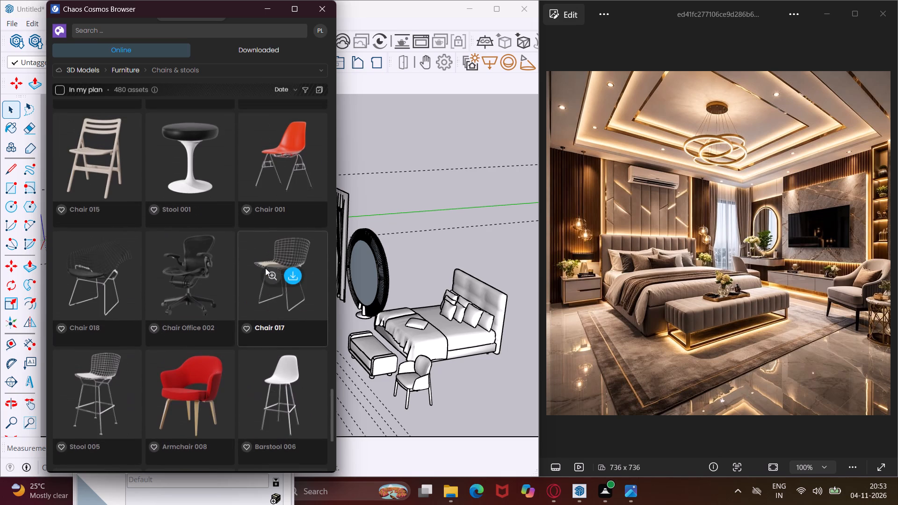
pyautogui.scroll(8, 265, 268)
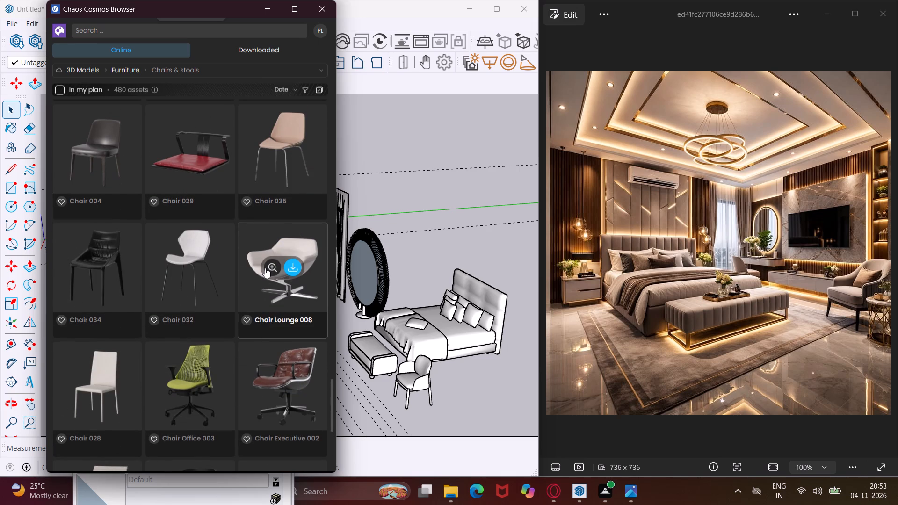
pyautogui.scroll(8, 265, 268)
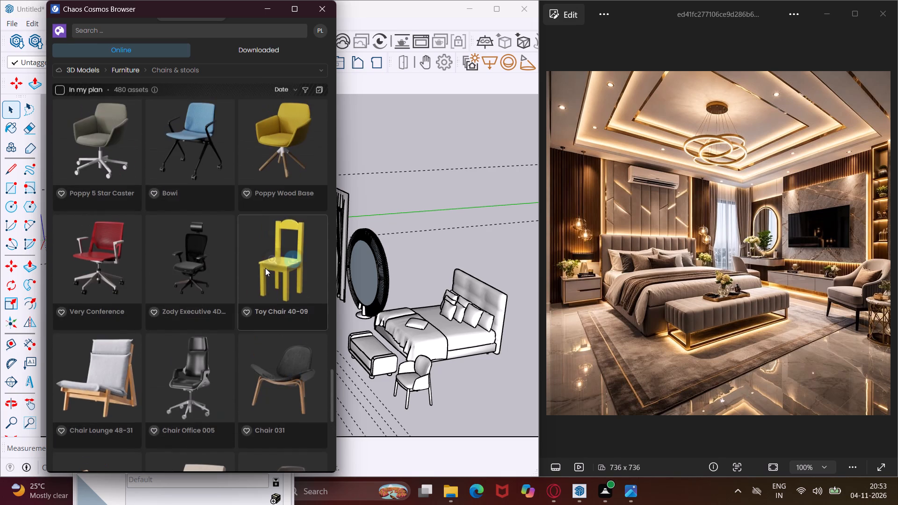
pyautogui.scroll(17, 265, 268)
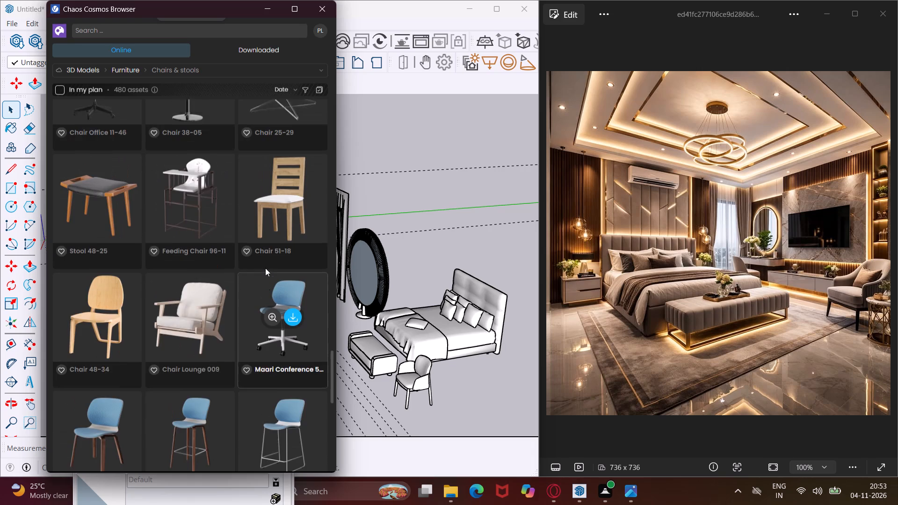
pyautogui.scroll(8, 265, 268)
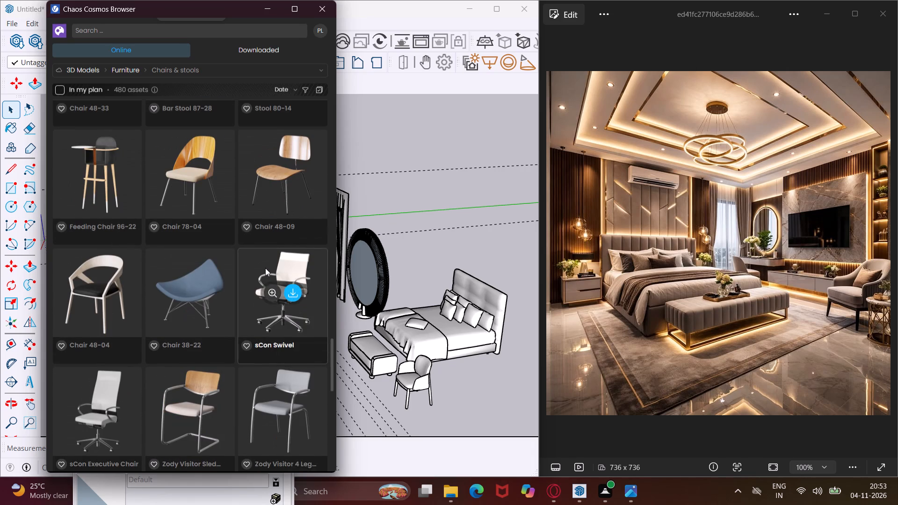
pyautogui.scroll(8, 265, 268)
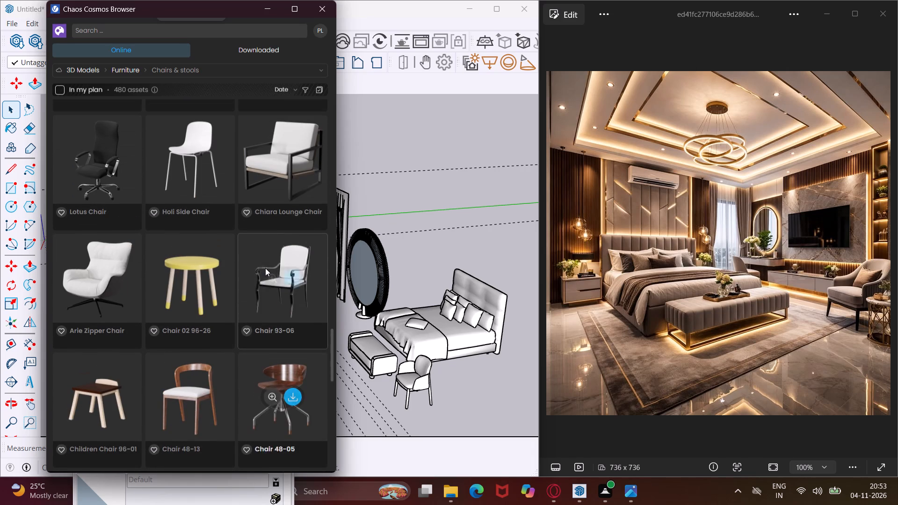
pyautogui.scroll(14, 265, 268)
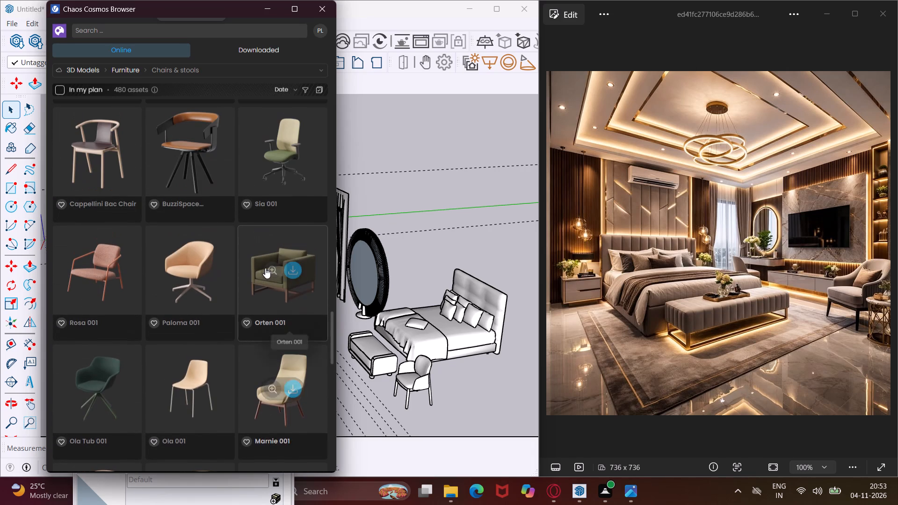
pyautogui.scroll(2, 265, 268)
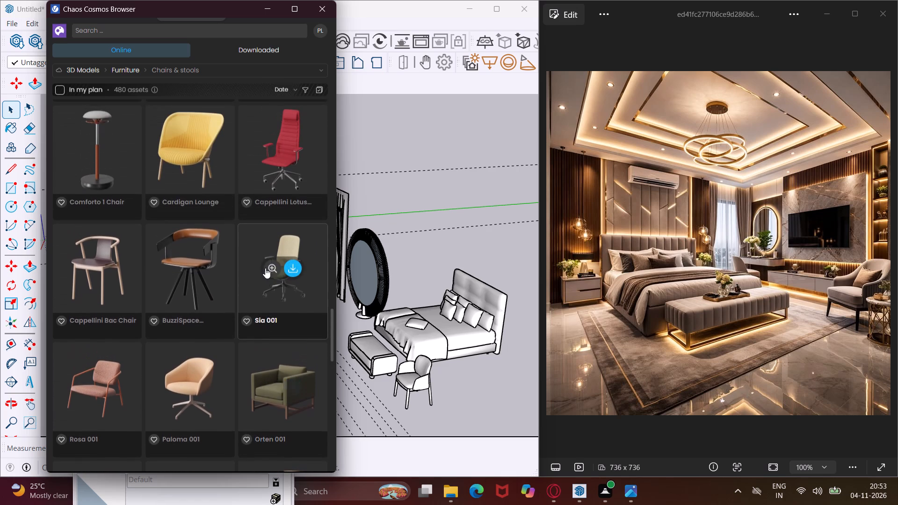
pyautogui.scroll(5, 265, 268)
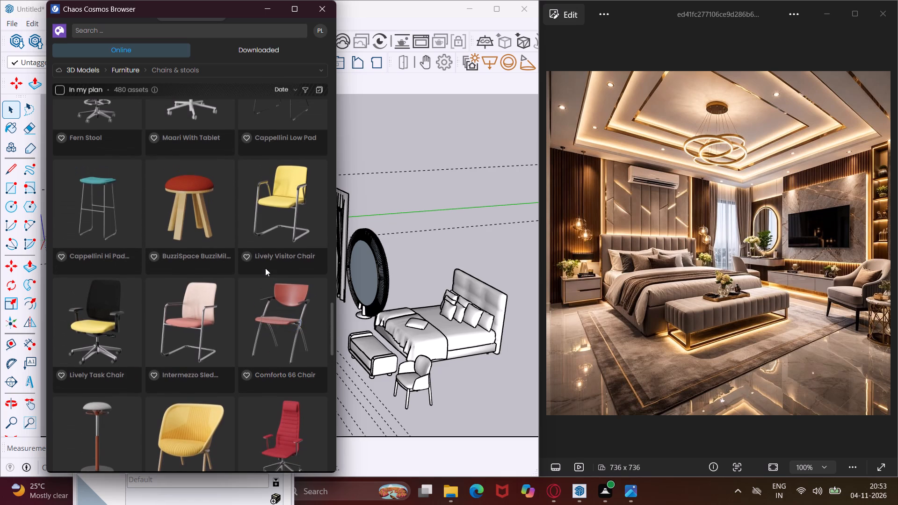
pyautogui.scroll(12, 265, 268)
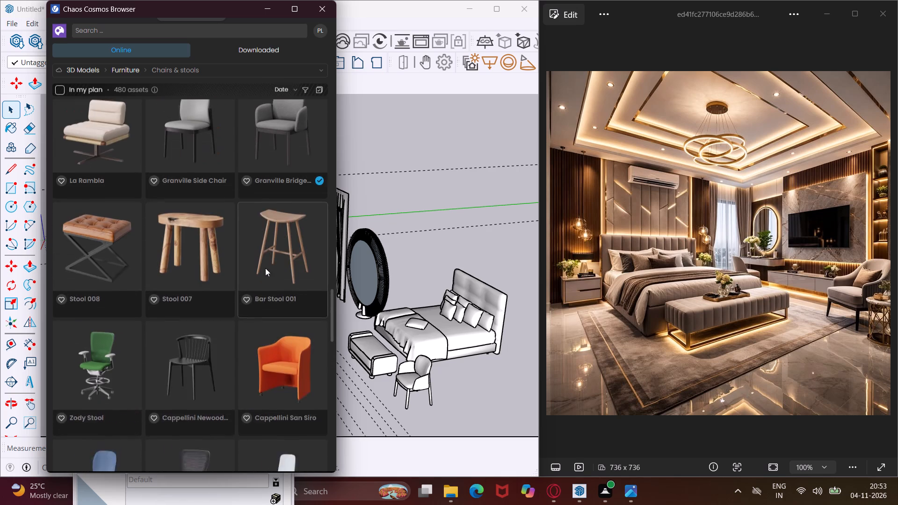
pyautogui.scroll(2, 265, 268)
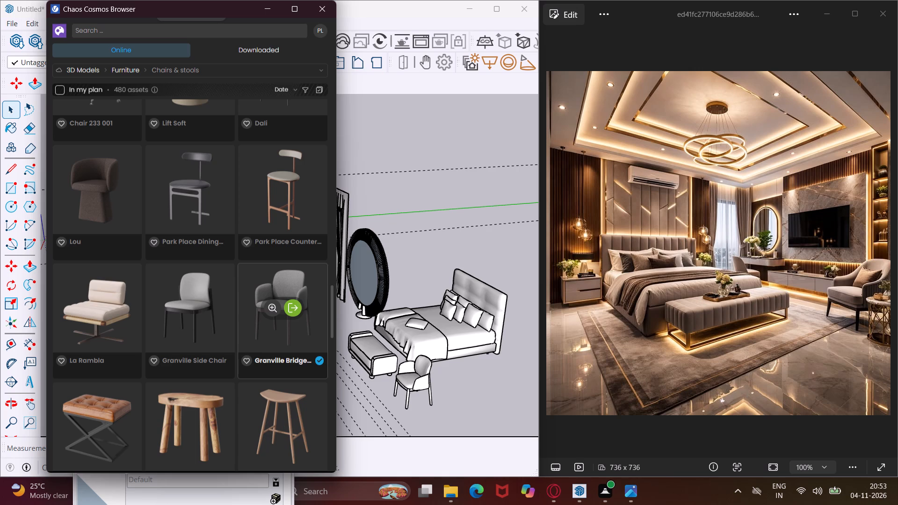
# Download the Granville Side Chair, import it and place one outside the room, in front of the curtain near the round mirror.
pyautogui.click(197, 309)
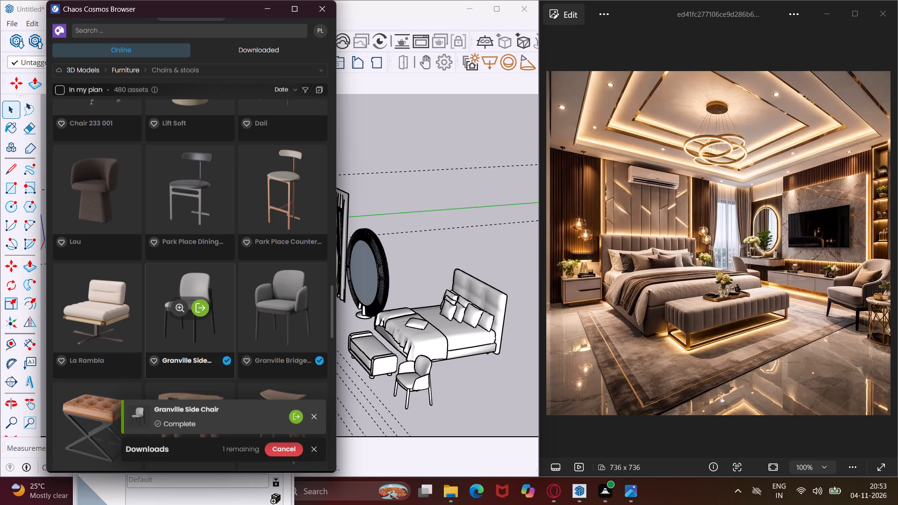
pyautogui.click(202, 307)
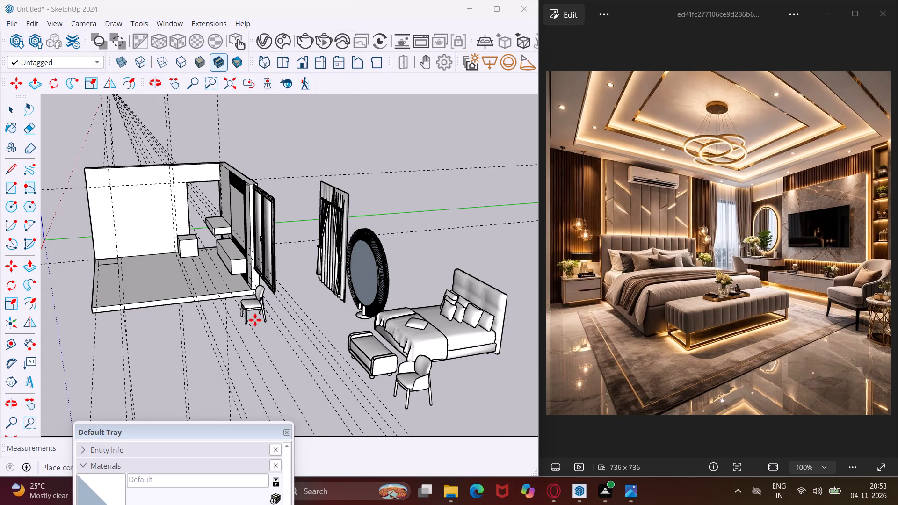
pyautogui.scroll(7, 265, 320)
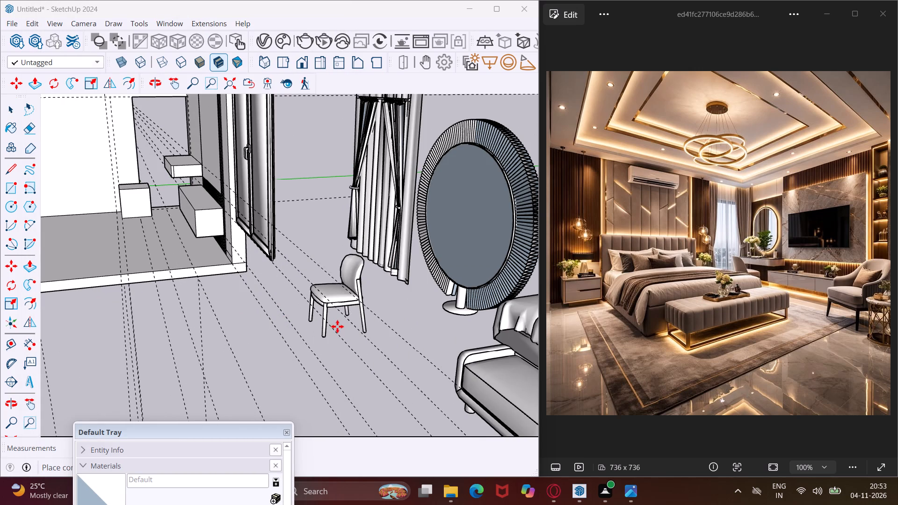
pyautogui.click(338, 326)
pyautogui.press('Escape')
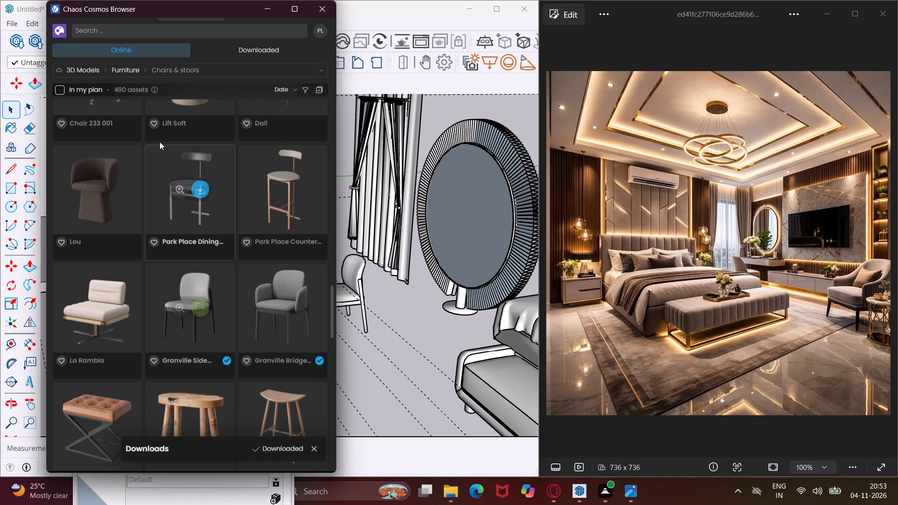
# Look through the online Pendant lights models under Lighting for a hanging light matching the bedside pendants in the reference image.
pyautogui.click(175, 75)
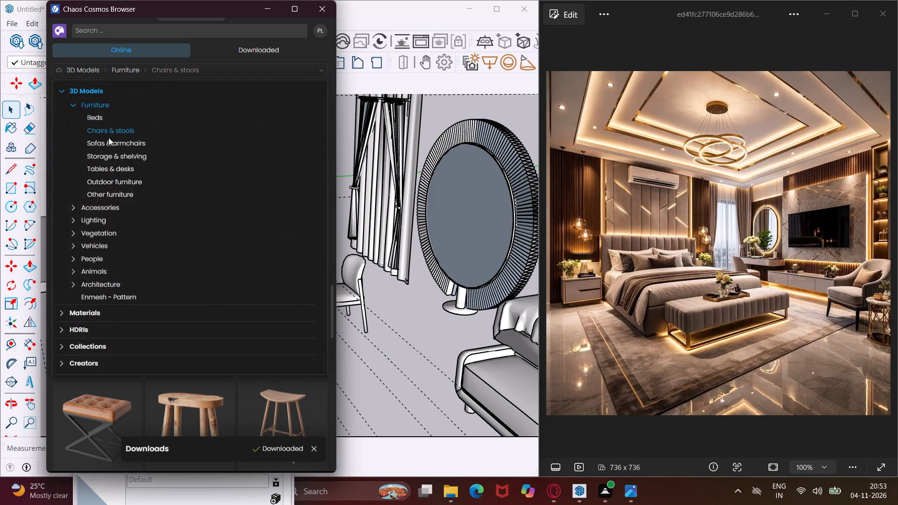
pyautogui.click(76, 222)
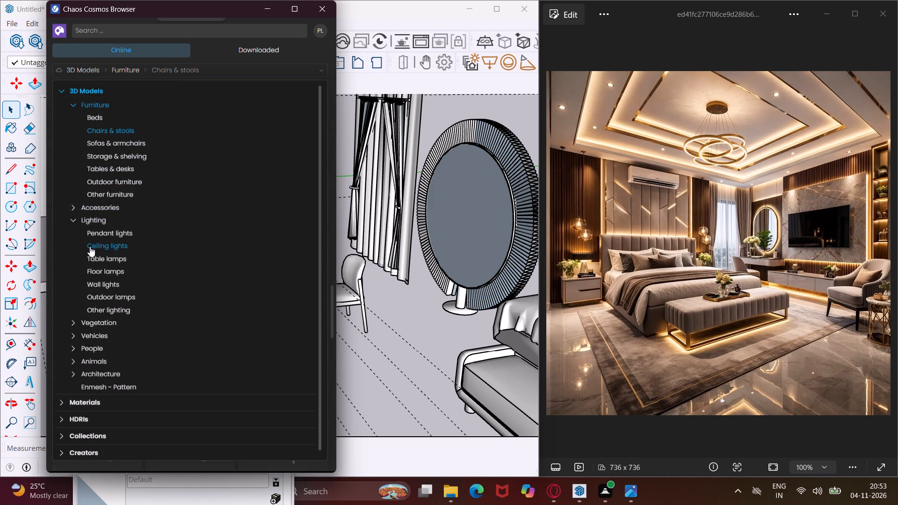
pyautogui.click(85, 234)
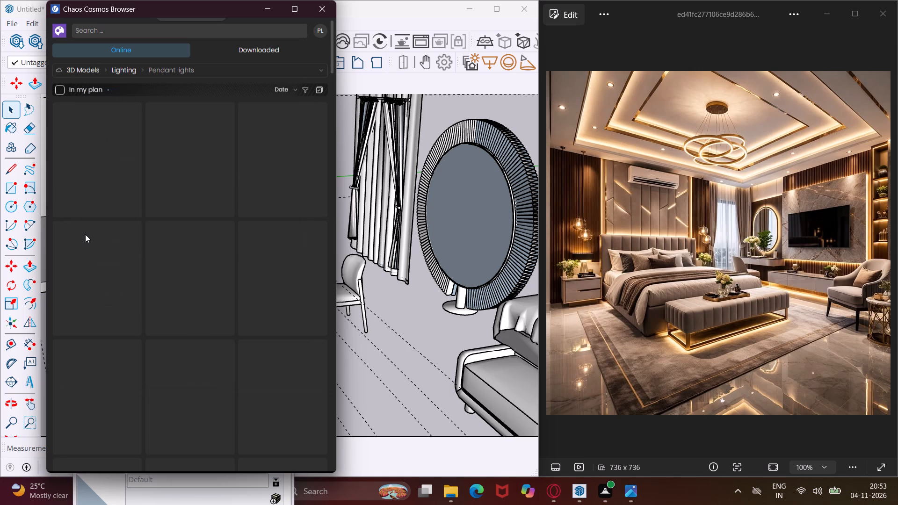
pyautogui.scroll(-3, 105, 270)
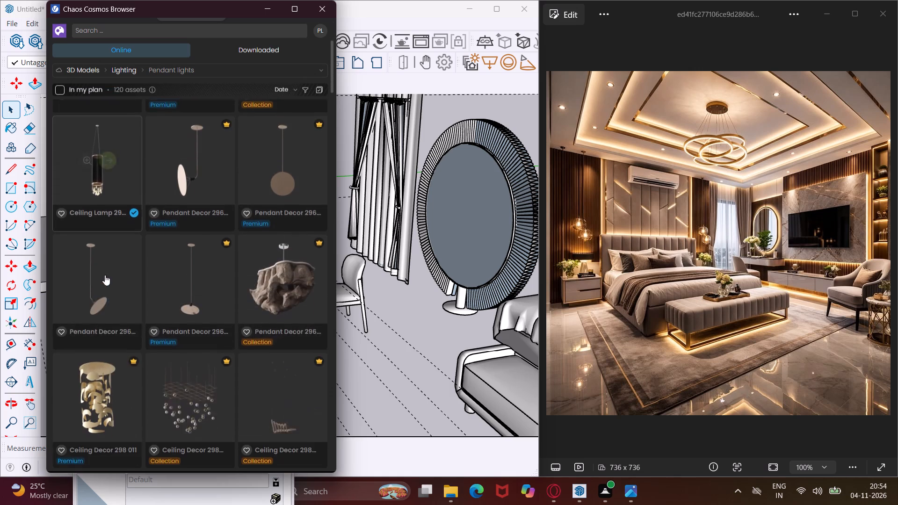
pyautogui.scroll(-7, 105, 275)
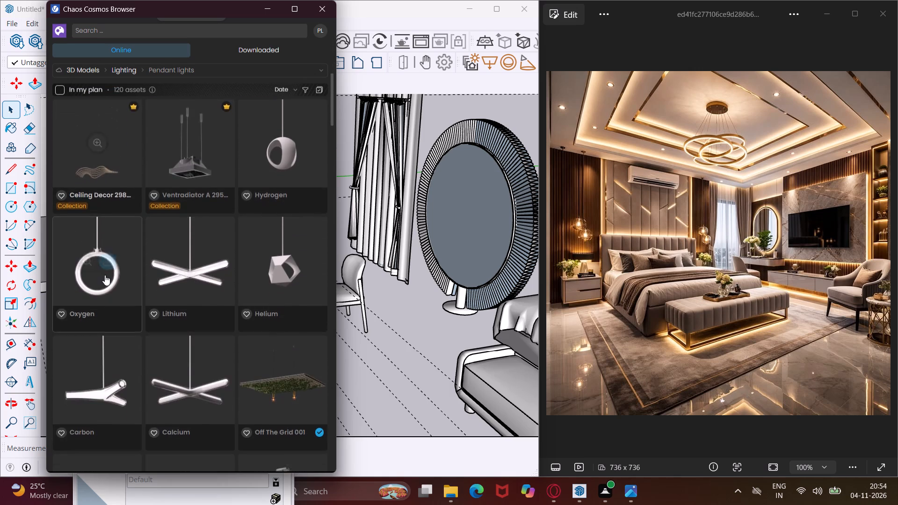
pyautogui.scroll(-8, 105, 275)
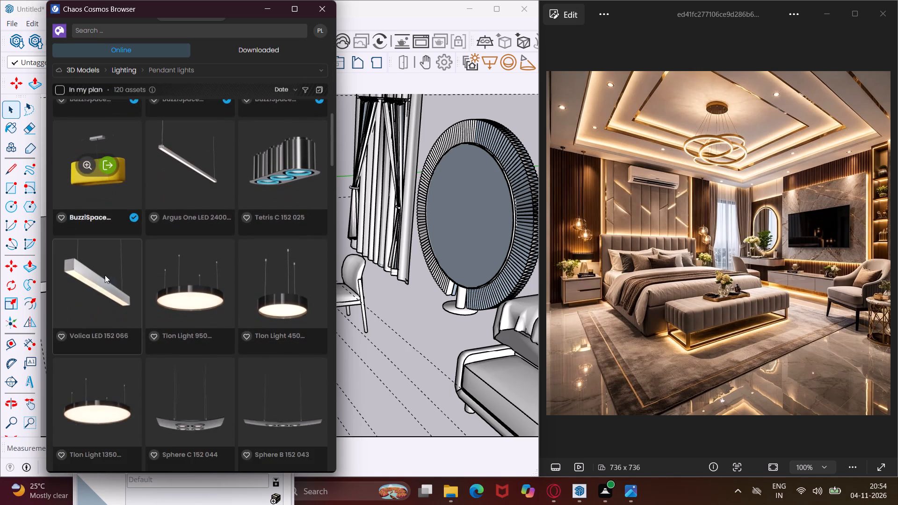
pyautogui.scroll(-11, 105, 275)
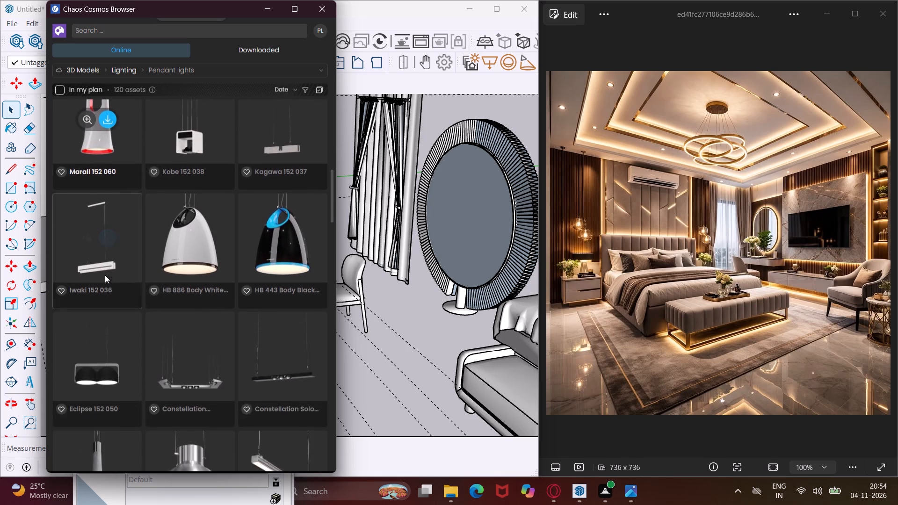
pyautogui.scroll(-6, 105, 275)
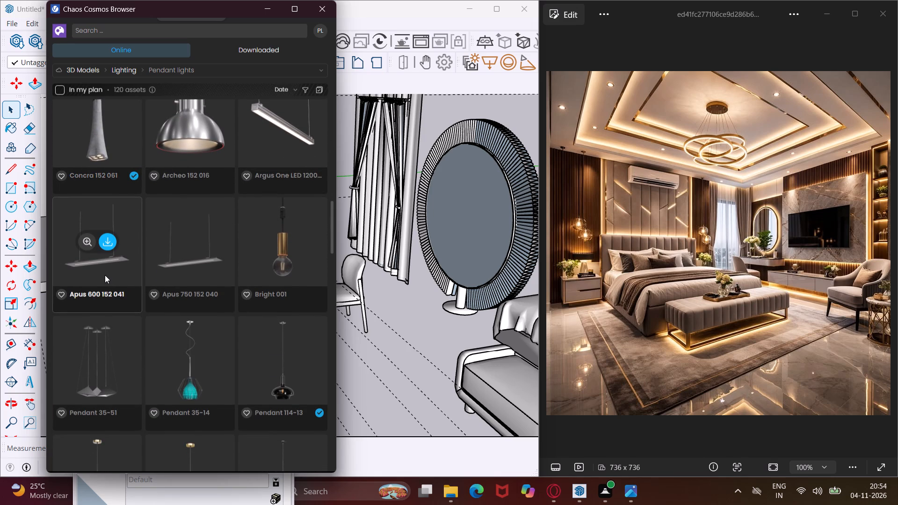
pyautogui.scroll(-9, 105, 275)
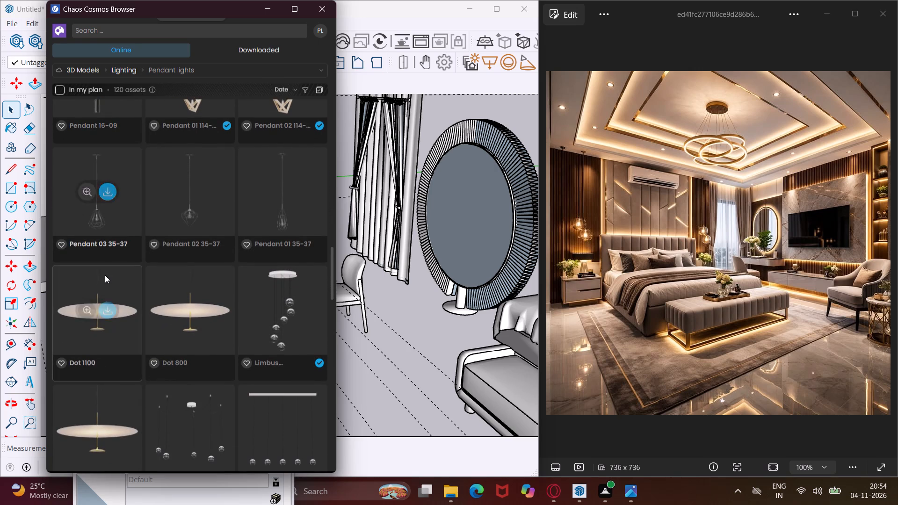
pyautogui.scroll(-2, 105, 275)
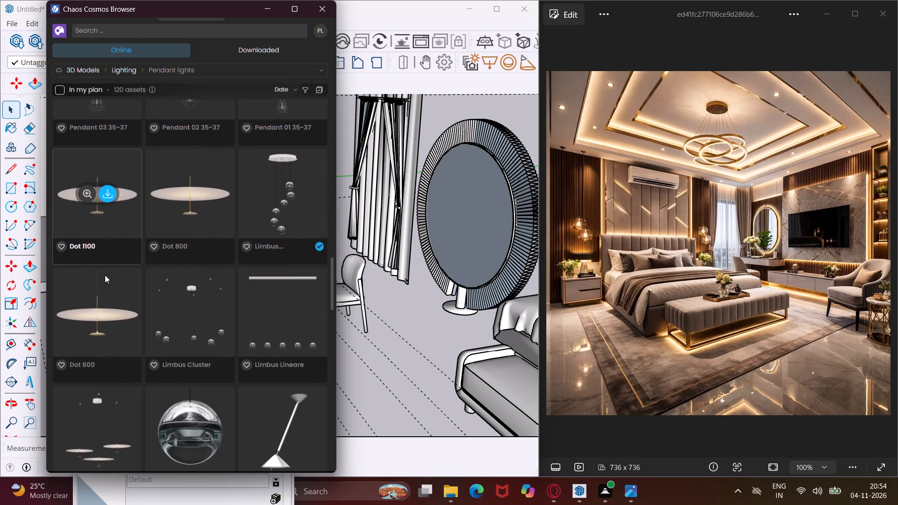
pyautogui.scroll(-5, 105, 275)
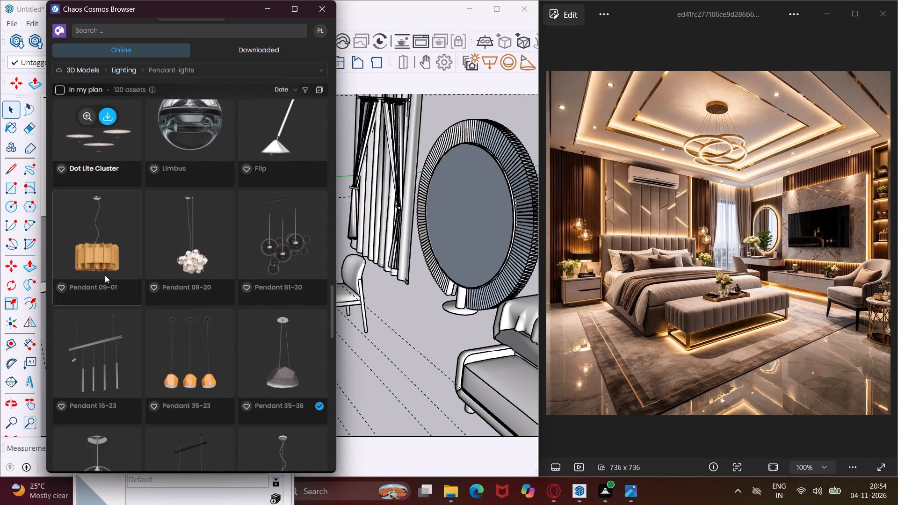
pyautogui.scroll(-6, 105, 275)
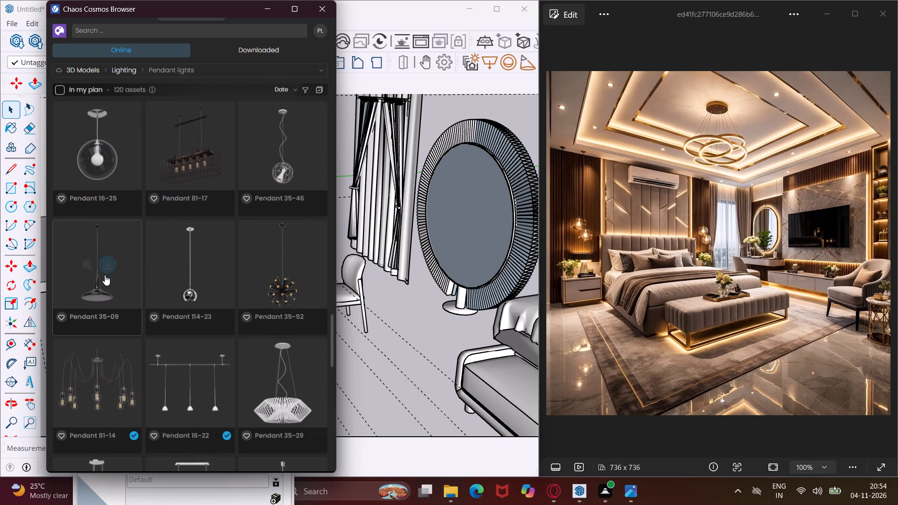
pyautogui.scroll(-1, 105, 275)
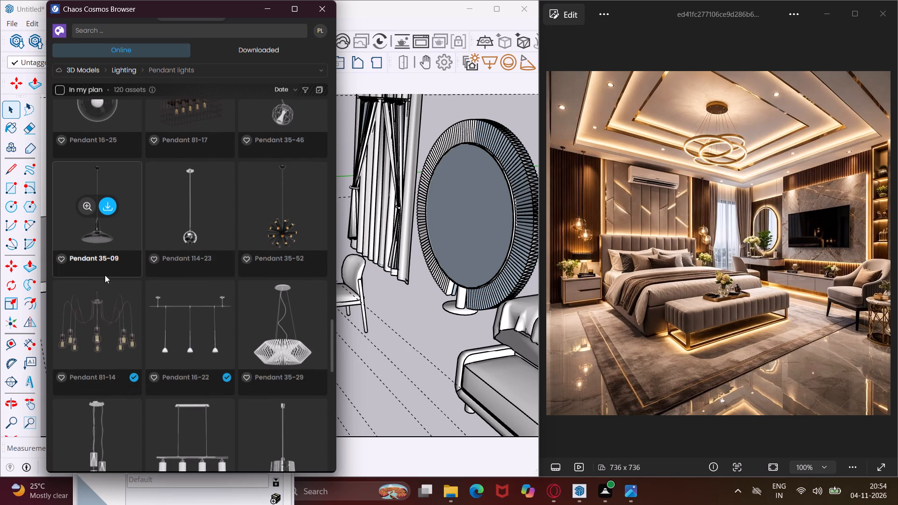
# Download the Pendant 114-23 light, import it and place one outside the room, between the Granville side chair and the round mirror.
pyautogui.click(196, 205)
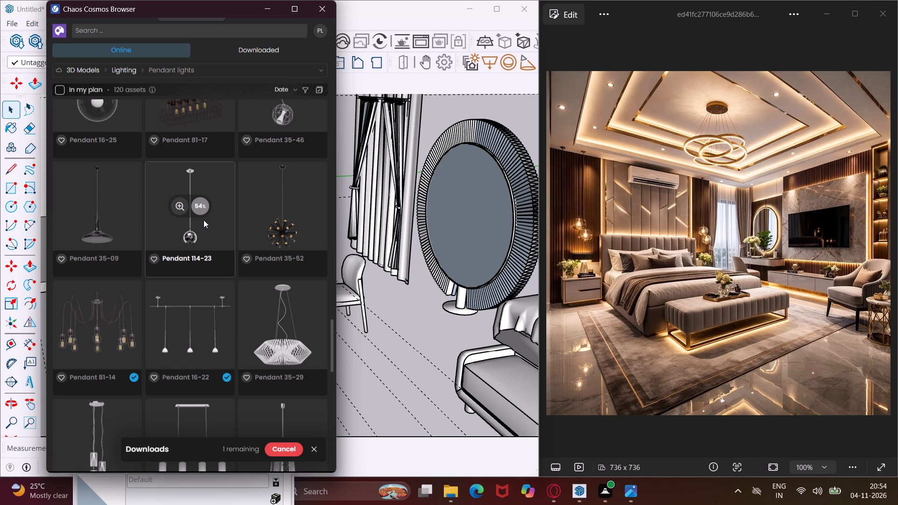
pyautogui.click(200, 205)
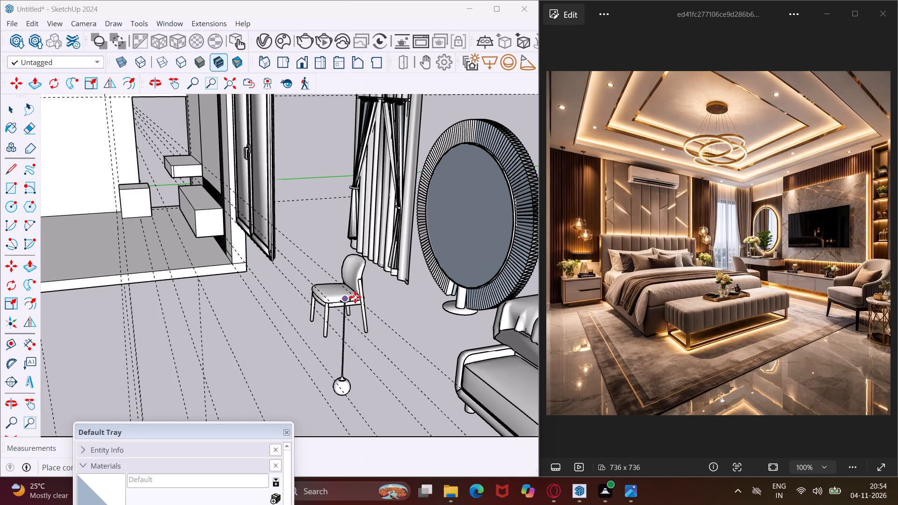
pyautogui.click(386, 291)
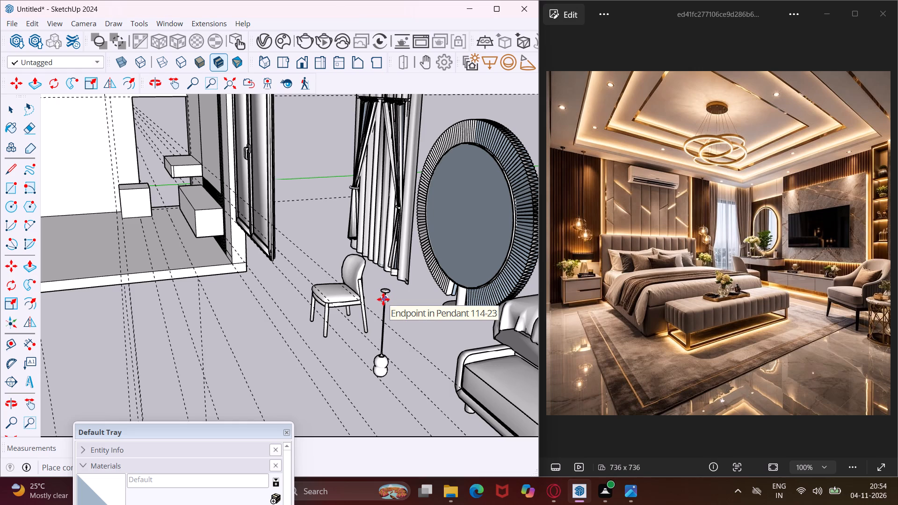
pyautogui.press('Escape')
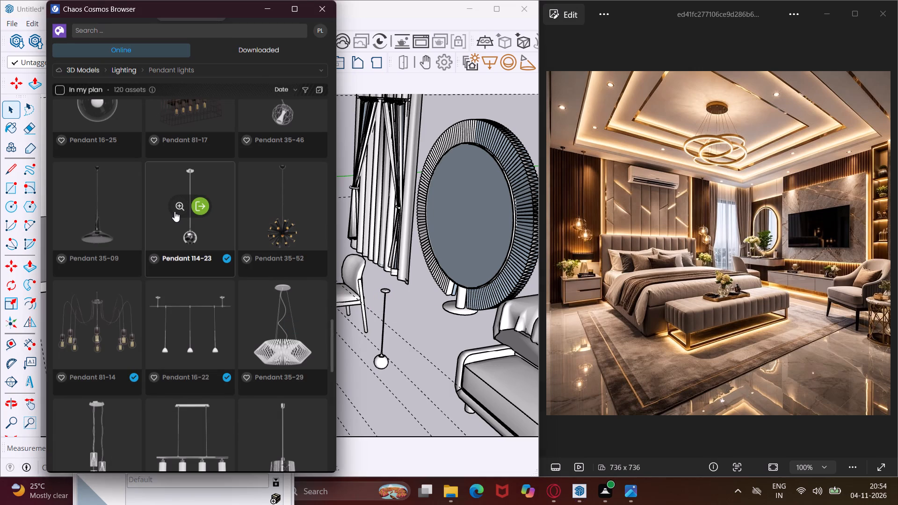
# Look through the remaining online Pendant lights models, to the end of the category, for another light matching the reference image.
pyautogui.scroll(-10, 174, 211)
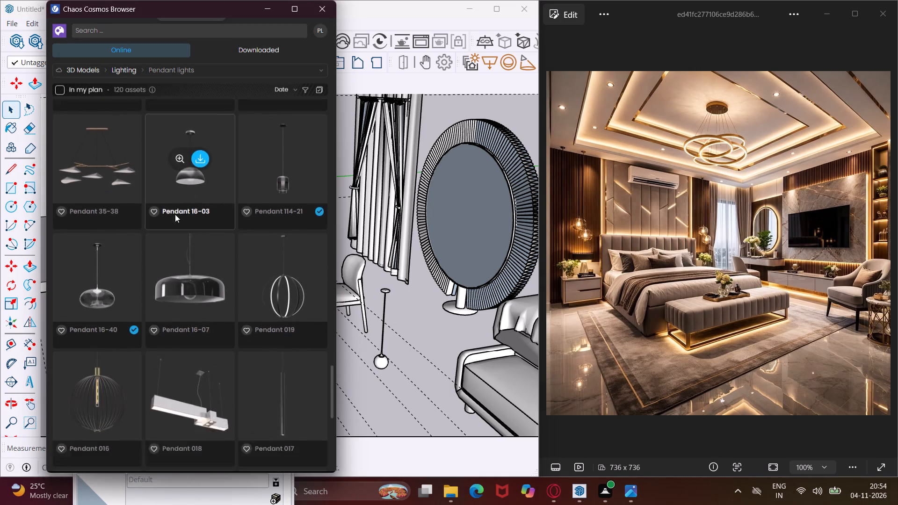
pyautogui.scroll(-9, 175, 214)
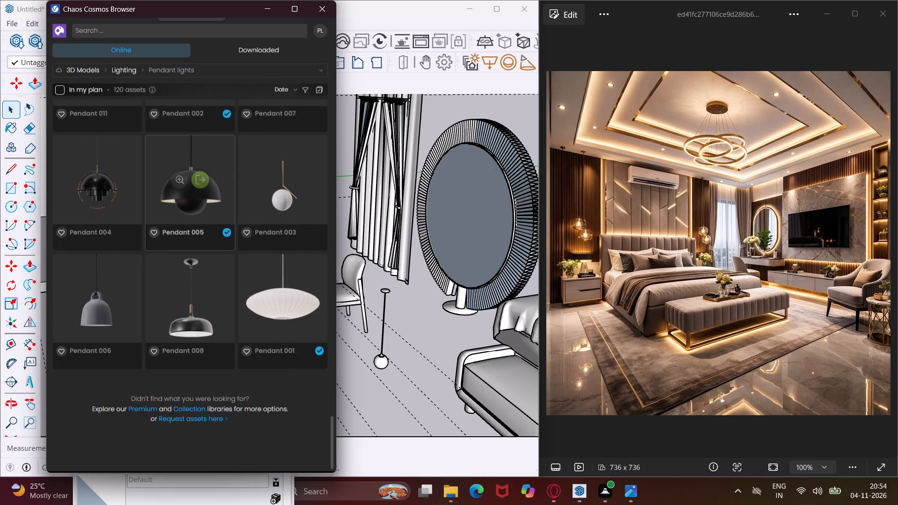
# Look back through the online Pendant lights models to the start of the category for a chandelier matching the reference image.
pyautogui.scroll(10, 176, 215)
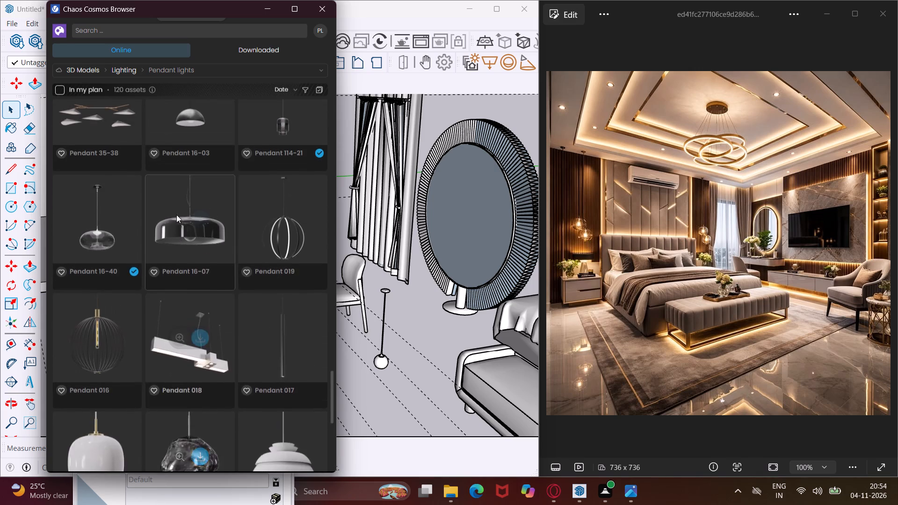
pyautogui.scroll(7, 176, 215)
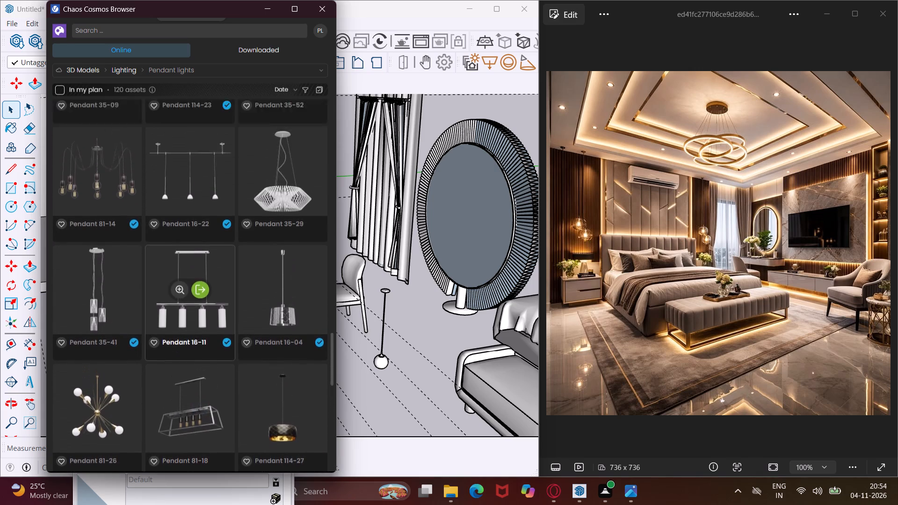
pyautogui.scroll(7, 176, 215)
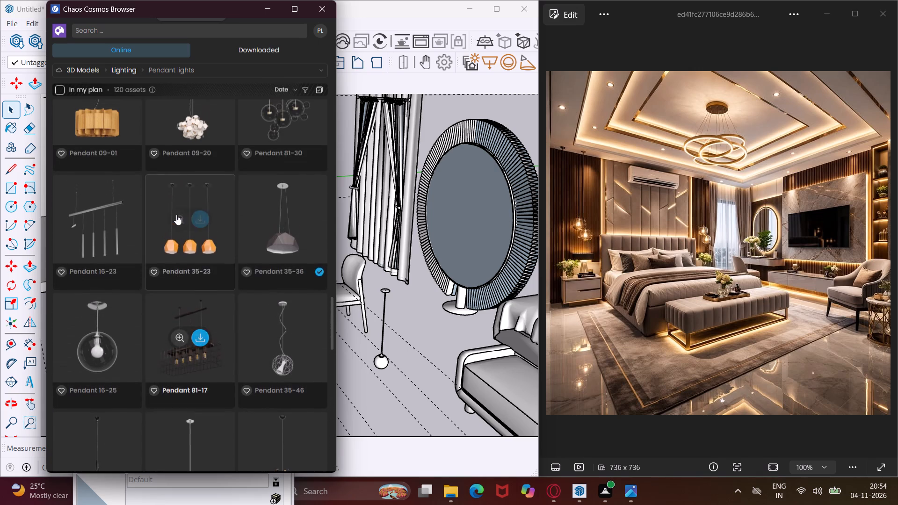
pyautogui.scroll(2, 176, 215)
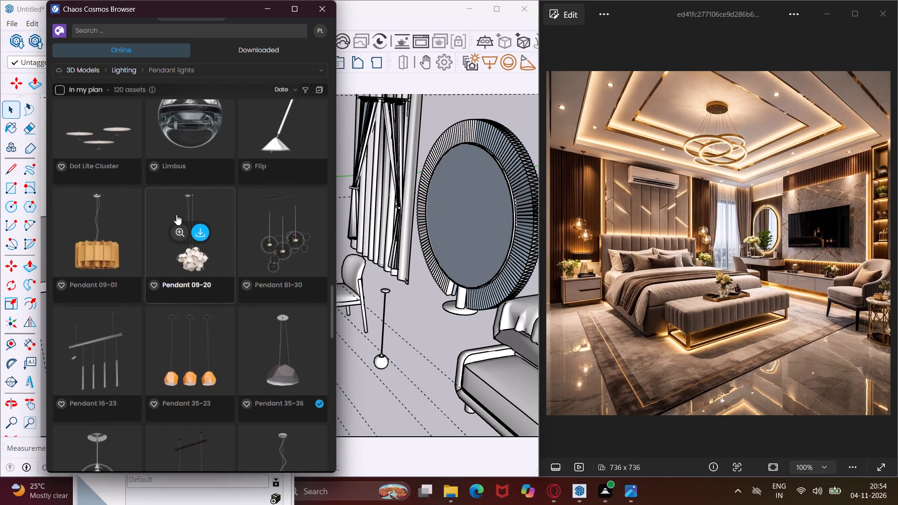
pyautogui.scroll(6, 176, 215)
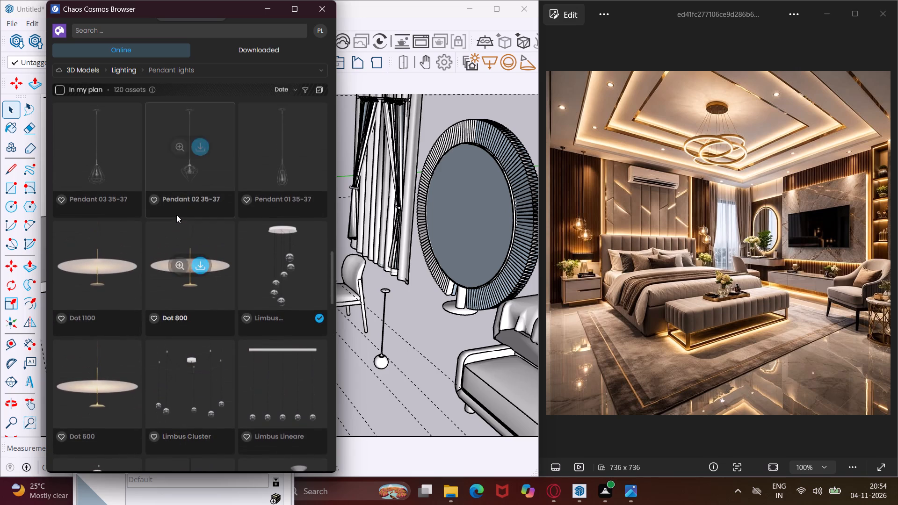
pyautogui.scroll(8, 176, 215)
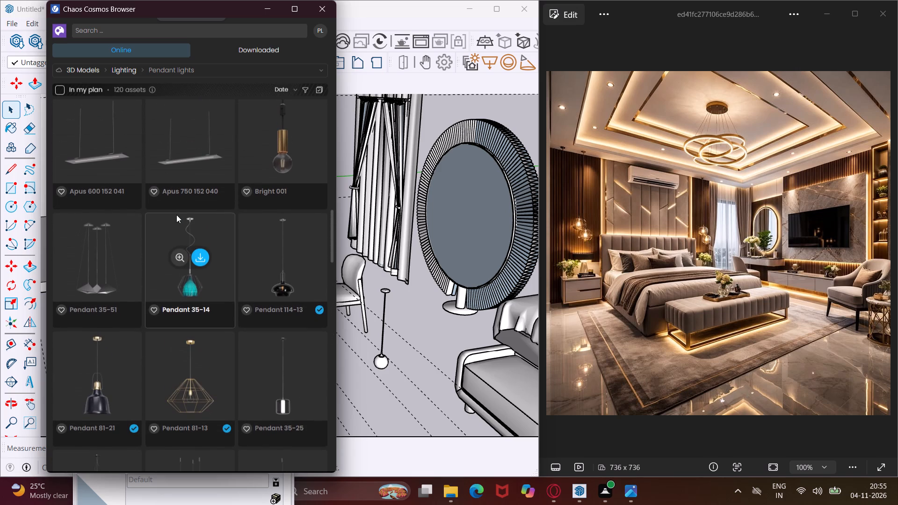
pyautogui.scroll(6, 176, 215)
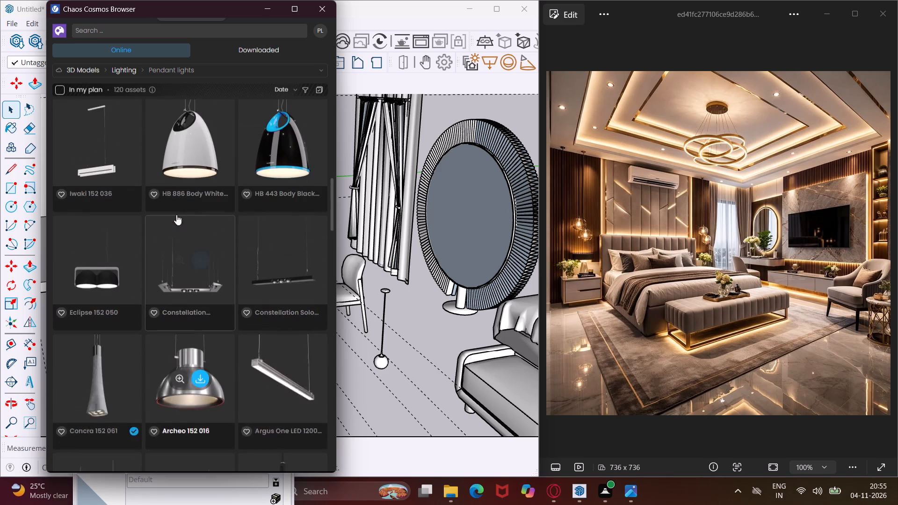
pyautogui.scroll(9, 176, 215)
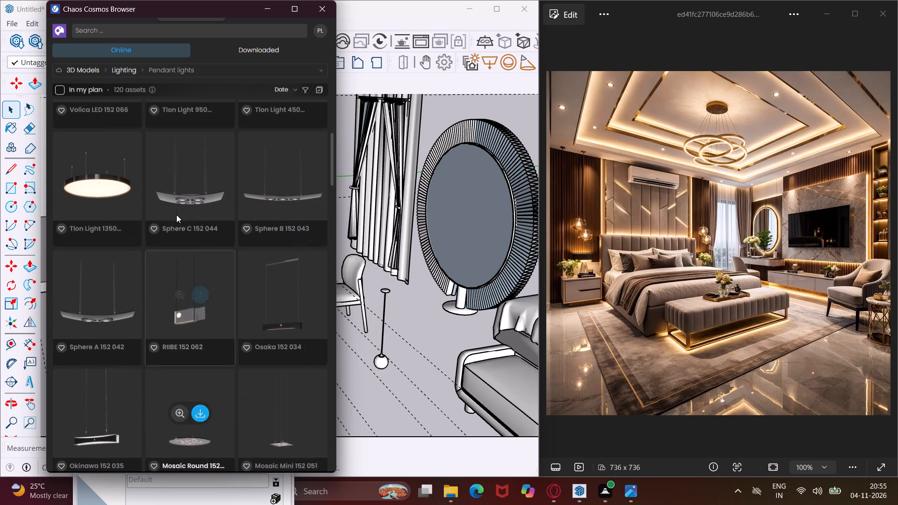
pyautogui.scroll(10, 176, 215)
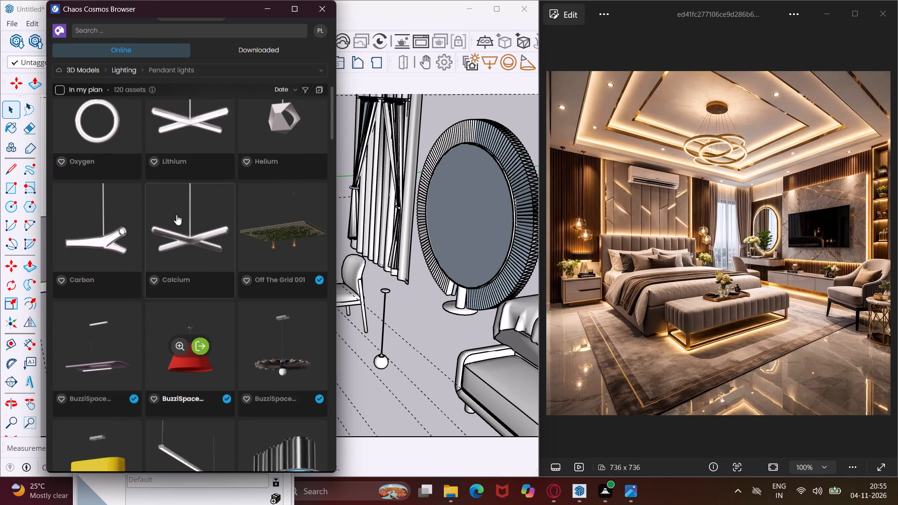
pyautogui.scroll(6, 176, 215)
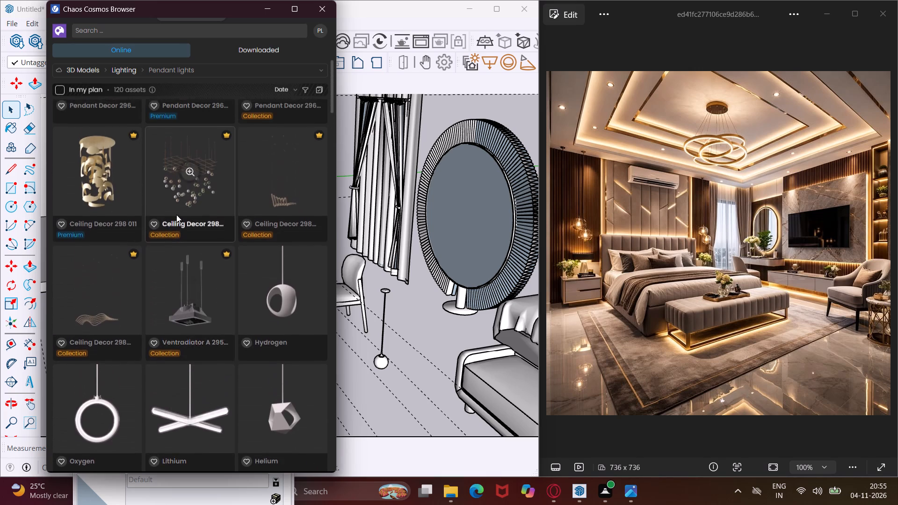
pyautogui.scroll(11, 176, 215)
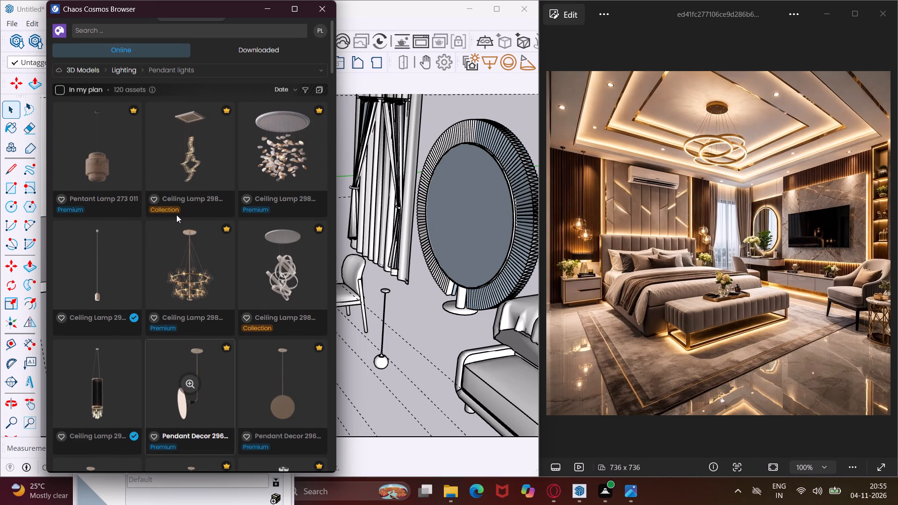
pyautogui.scroll(-1, 200, 266)
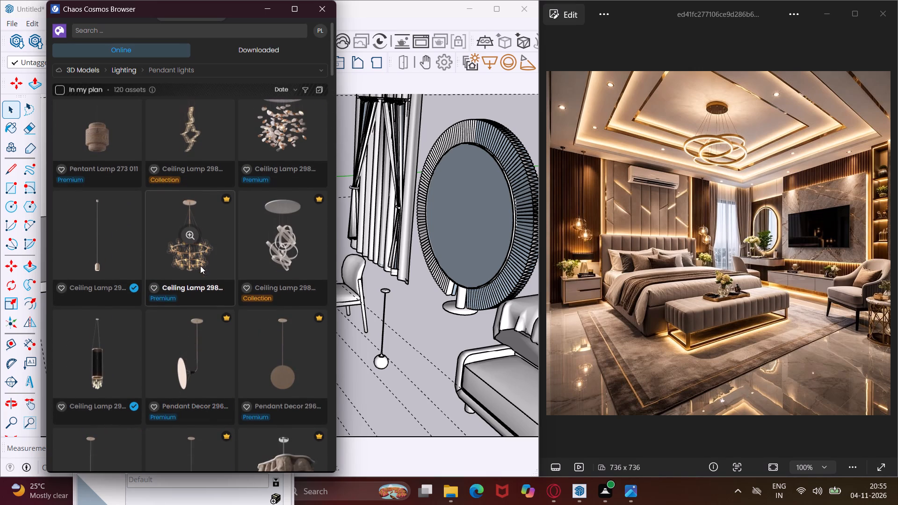
pyautogui.scroll(-1, 200, 266)
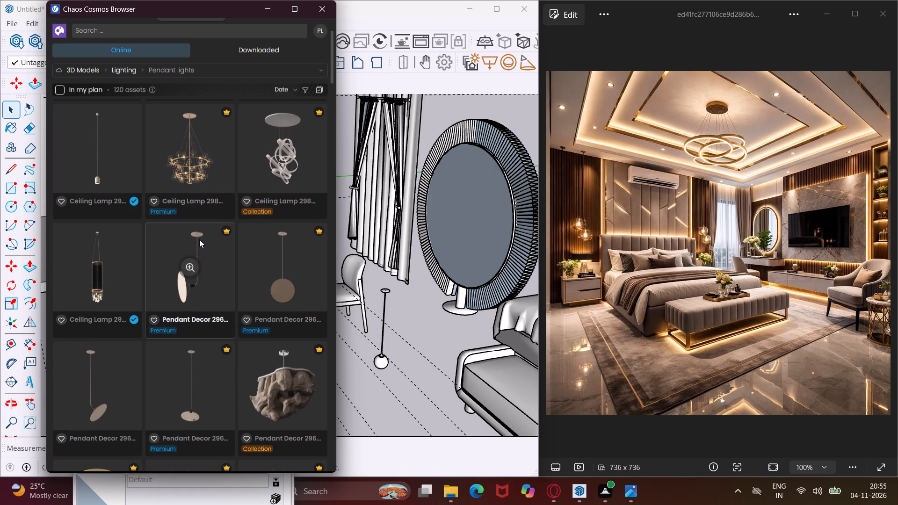
pyautogui.scroll(-1, 199, 234)
pyautogui.scroll(3, 199, 234)
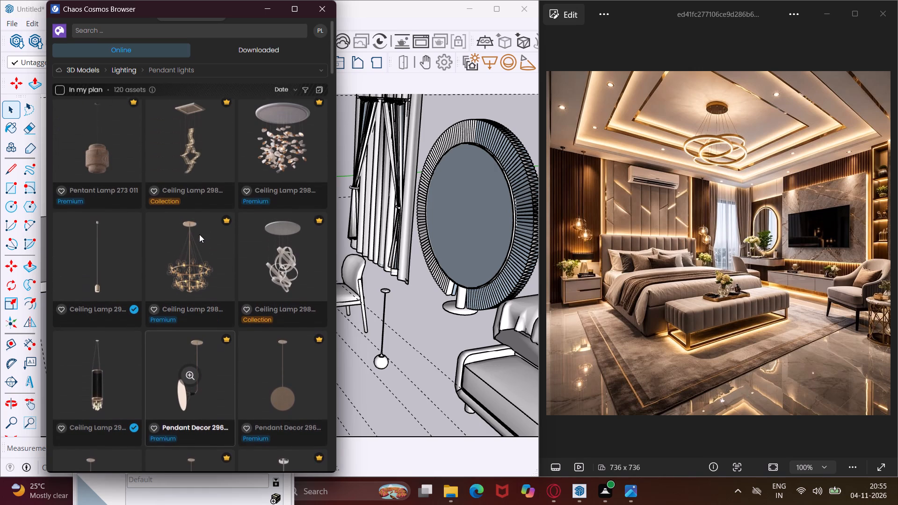
pyautogui.scroll(2, 227, 250)
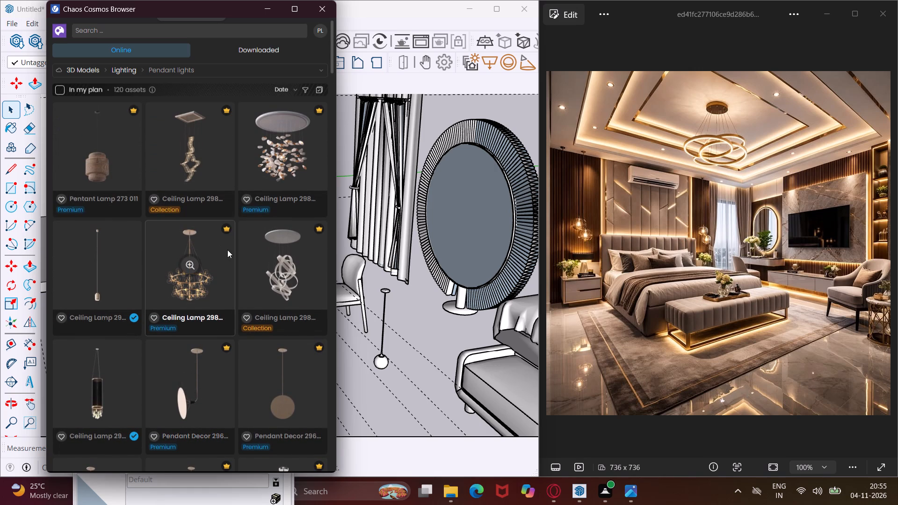
# Recheck the Pendant lights models down to the end of the category for a ring chandelier, and put the model browser away.
pyautogui.scroll(-8, 219, 266)
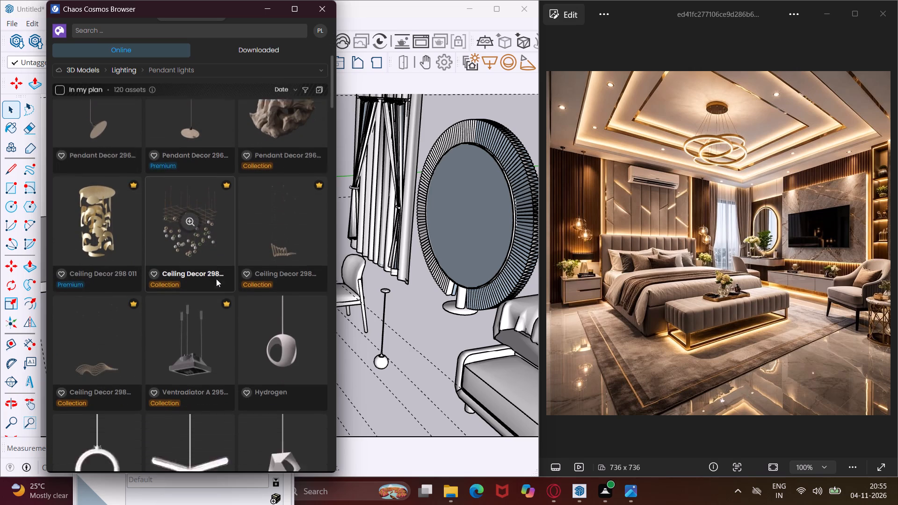
pyautogui.scroll(-10, 216, 279)
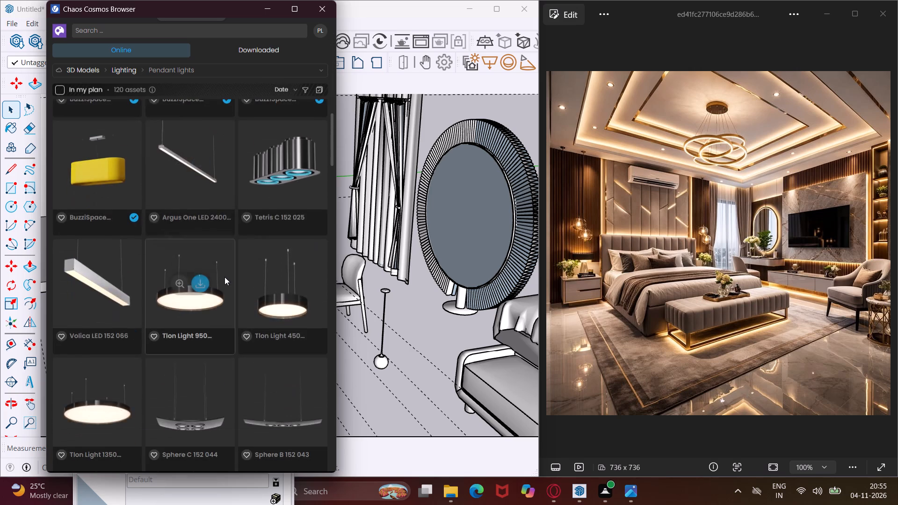
pyautogui.scroll(-20, 224, 277)
pyautogui.scroll(-4, 229, 274)
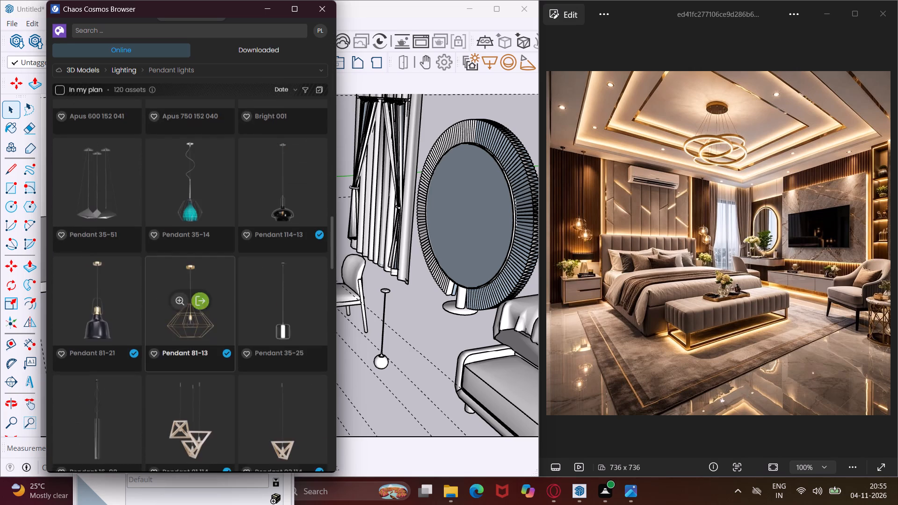
pyautogui.scroll(-16, 229, 274)
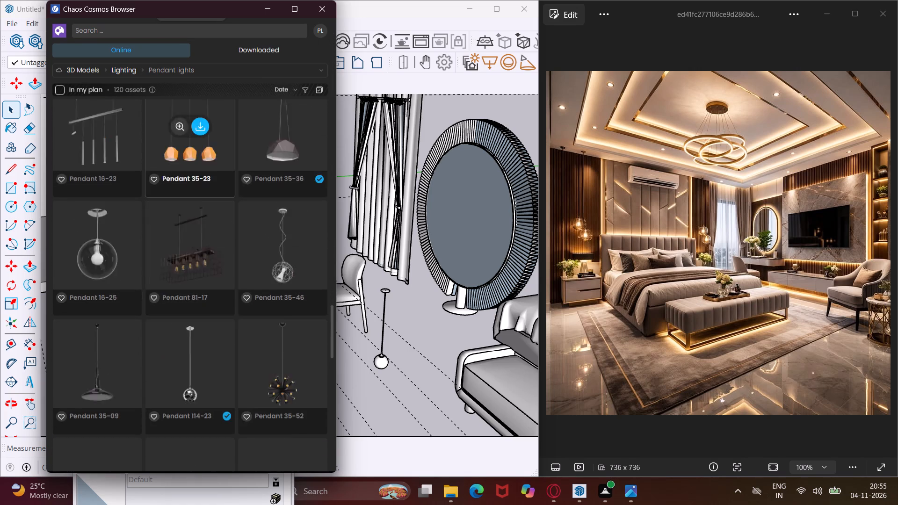
pyautogui.scroll(-7, 229, 274)
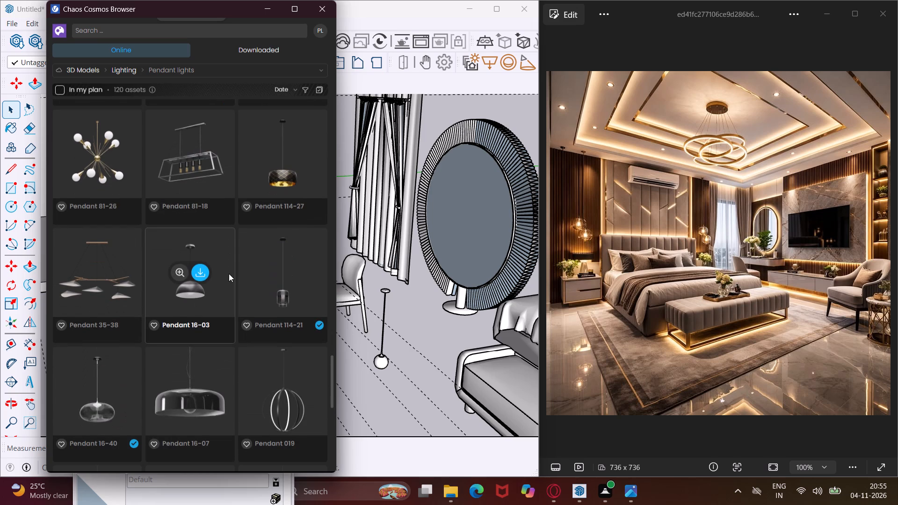
pyautogui.scroll(-7, 229, 274)
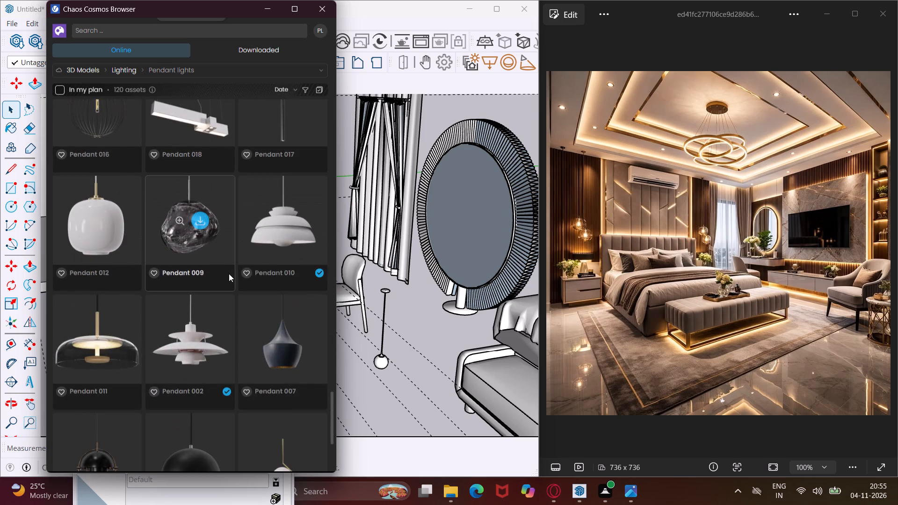
pyautogui.scroll(-6, 229, 274)
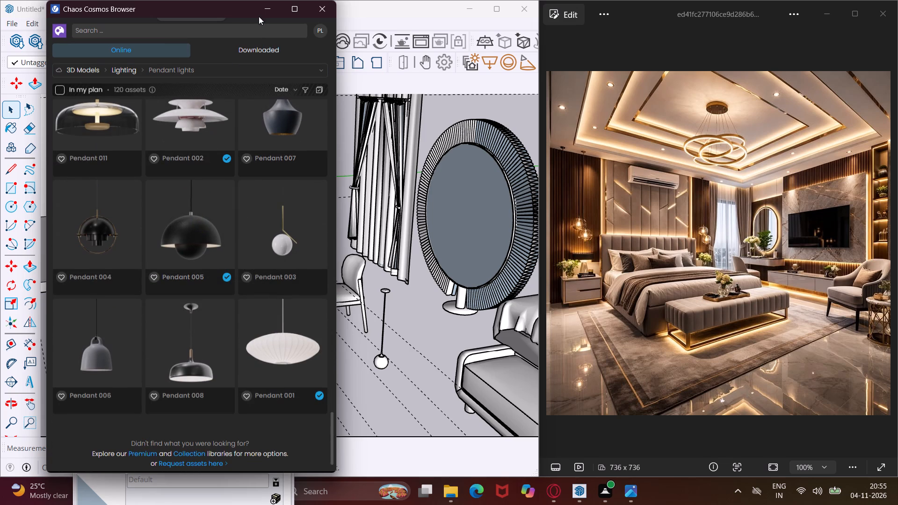
pyautogui.click(262, 7)
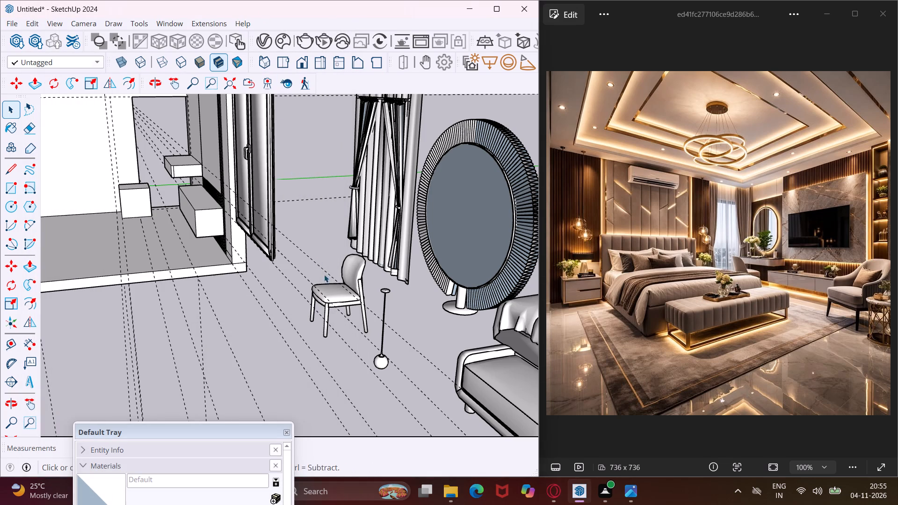
# Push/Pull the small floor rectangle beside the bed wall up to the same height as the other bedside table box.
pyautogui.scroll(-4, 327, 281)
pyautogui.scroll(5, 166, 202)
pyautogui.moveTo(166, 202); pyautogui.dragTo(278, 243, button='middle')
pyautogui.scroll(-5, 273, 224)
pyautogui.scroll(4, 58, 302)
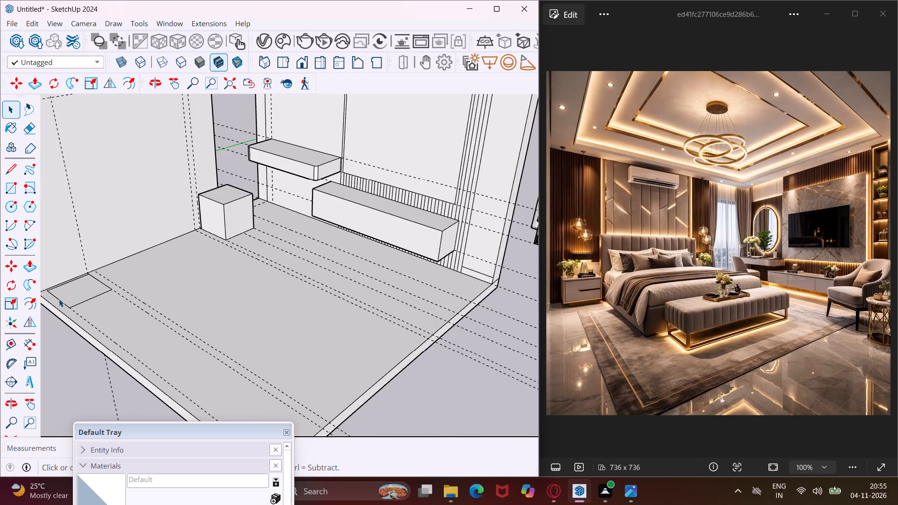
pyautogui.click(63, 296)
pyautogui.press('p')
pyautogui.click(63, 296)
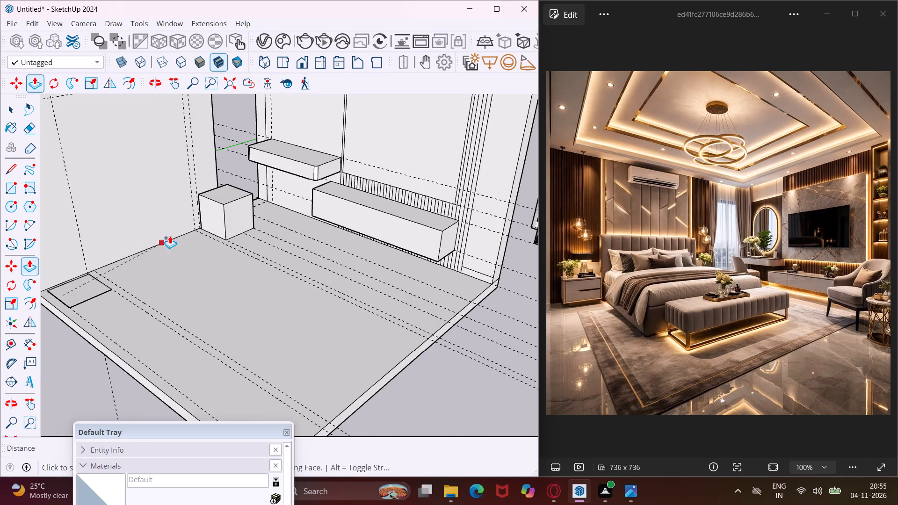
pyautogui.click(223, 202)
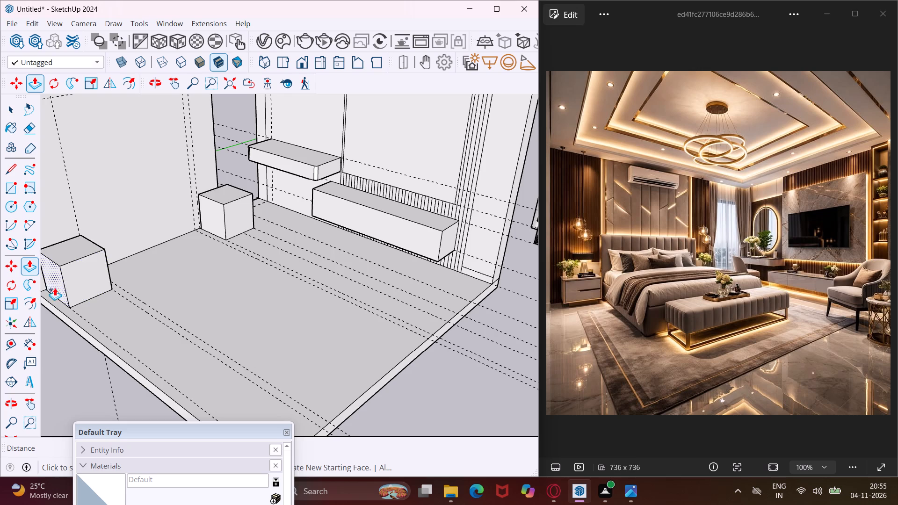
pyautogui.press('Escape')
pyautogui.press('space')
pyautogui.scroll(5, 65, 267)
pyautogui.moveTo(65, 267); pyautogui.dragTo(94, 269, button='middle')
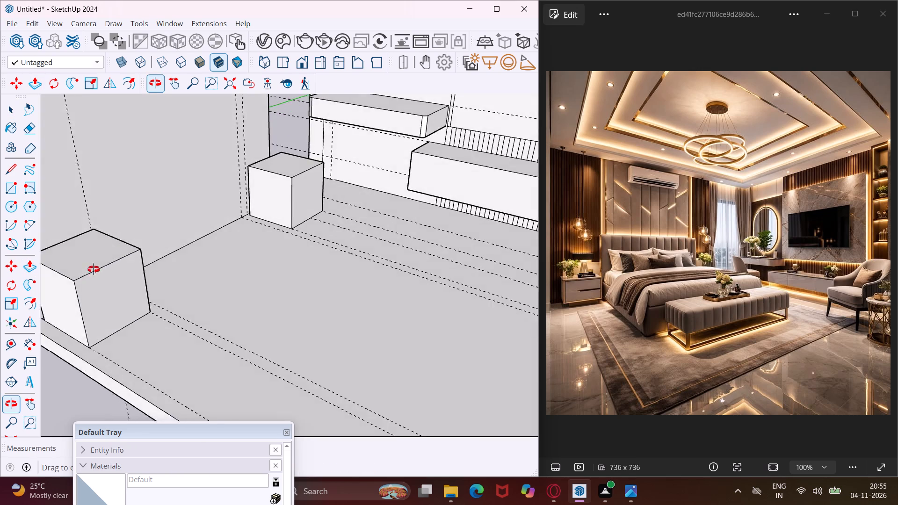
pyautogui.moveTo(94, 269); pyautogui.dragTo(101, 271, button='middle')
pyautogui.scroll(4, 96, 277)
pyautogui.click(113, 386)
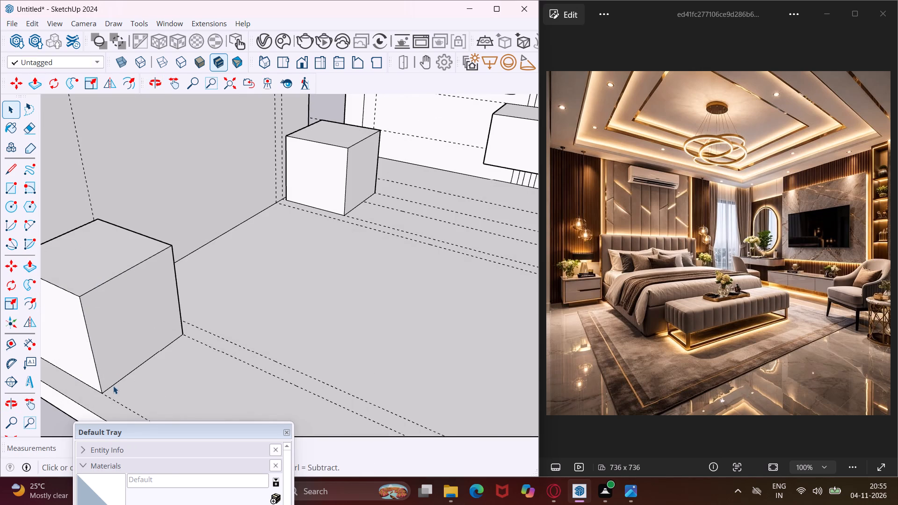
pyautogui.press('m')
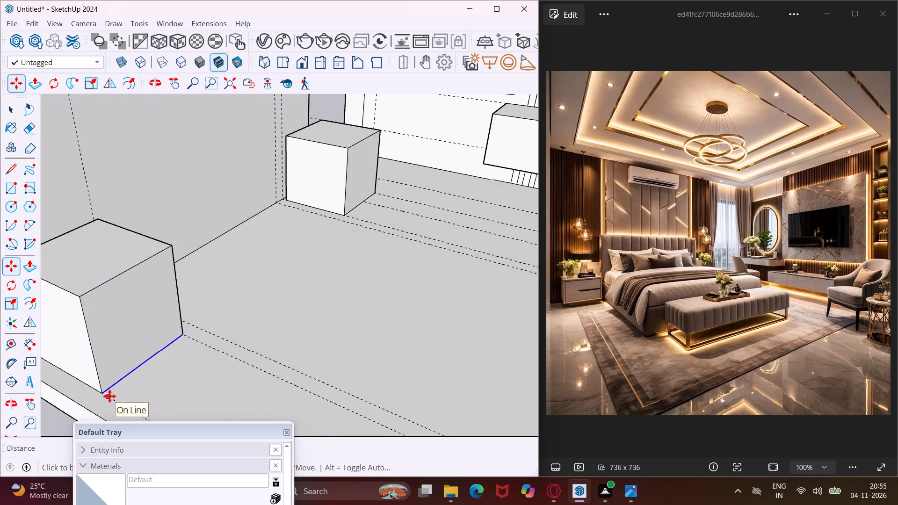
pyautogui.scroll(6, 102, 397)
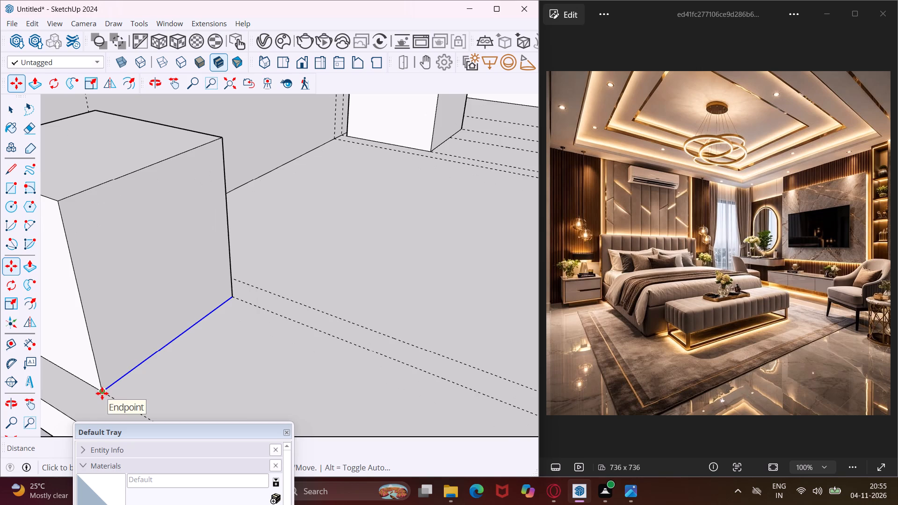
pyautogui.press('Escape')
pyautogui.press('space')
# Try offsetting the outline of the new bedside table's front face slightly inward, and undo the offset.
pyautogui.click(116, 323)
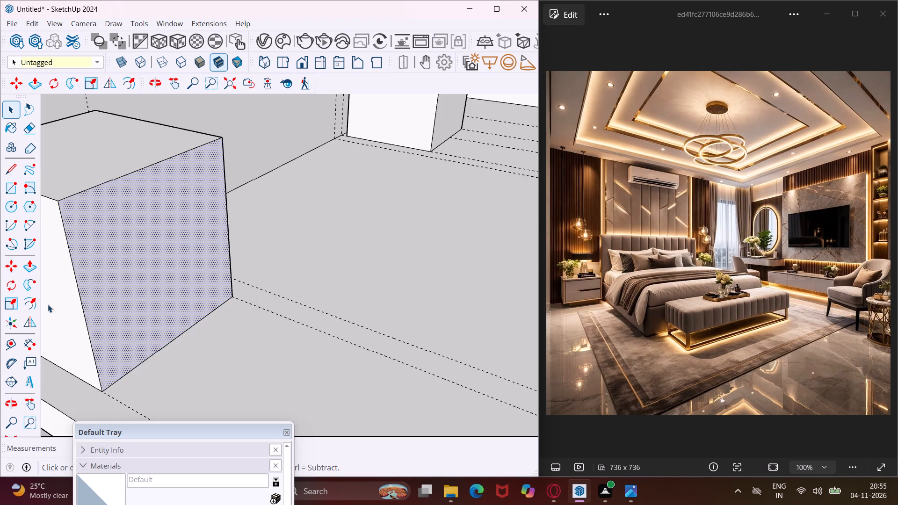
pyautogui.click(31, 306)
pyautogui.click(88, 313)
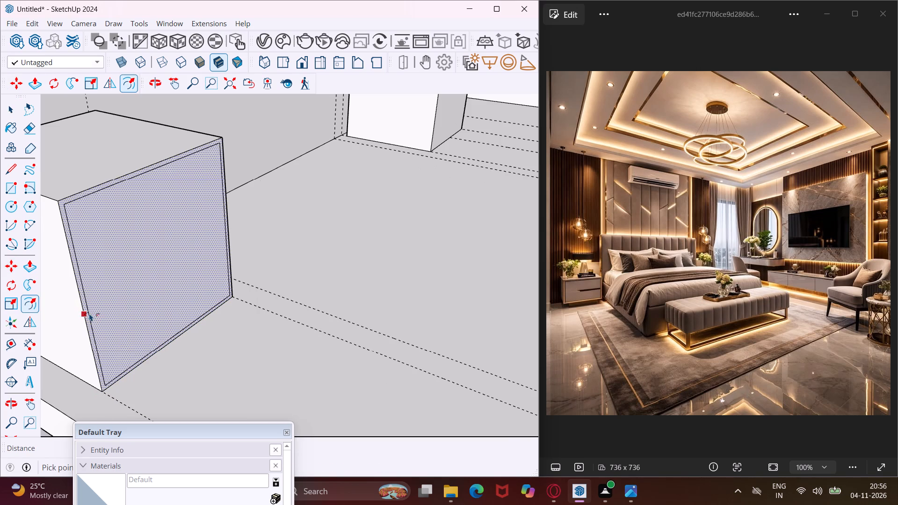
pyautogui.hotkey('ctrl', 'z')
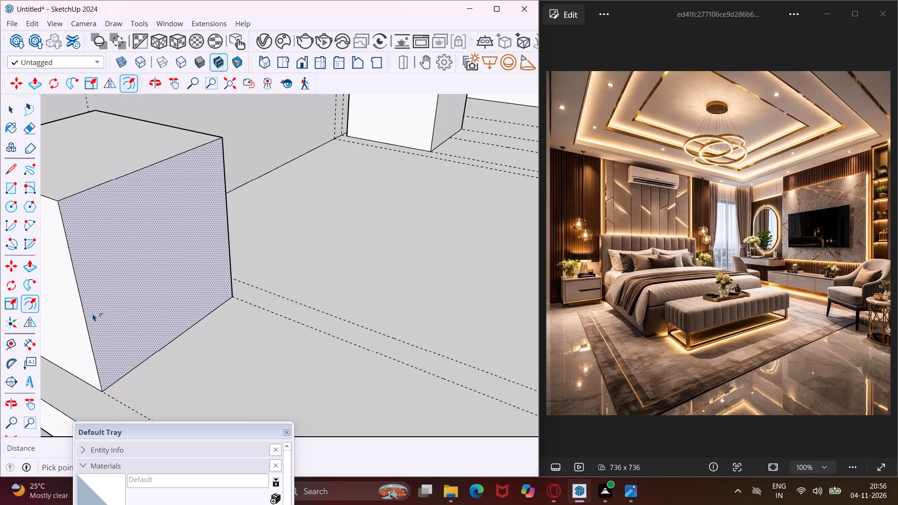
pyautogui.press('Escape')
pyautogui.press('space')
# Copy the bottom edge of the new bedside table's front face upward by 4".
pyautogui.scroll(3, 109, 388)
pyautogui.click(109, 387)
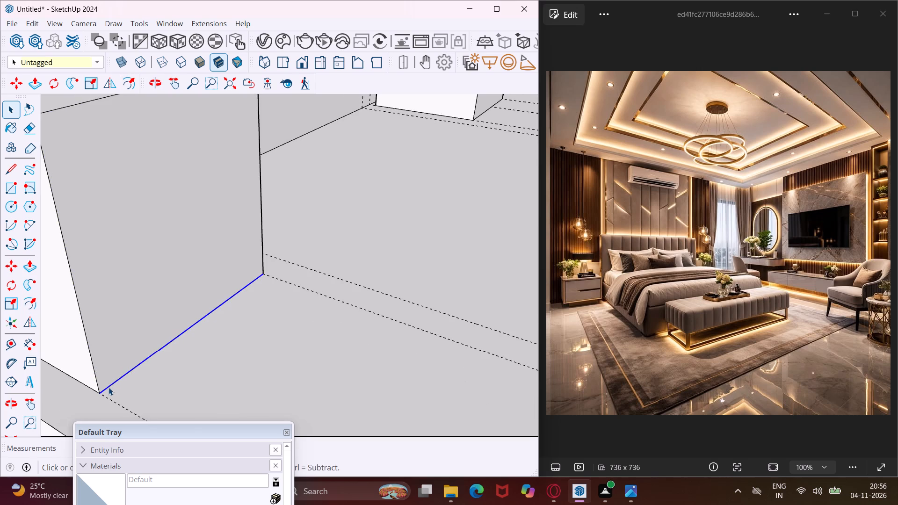
pyautogui.press('m')
pyautogui.click(101, 391)
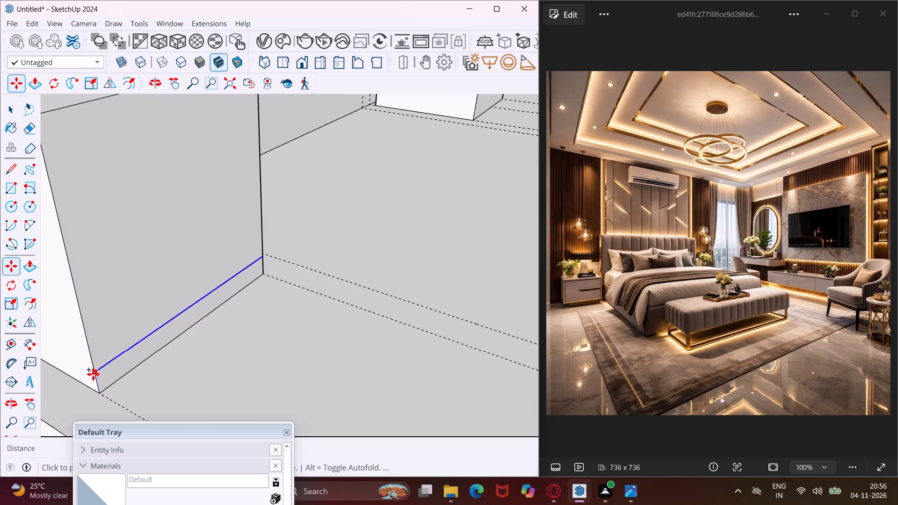
pyautogui.write('4"')
pyautogui.press('Return')
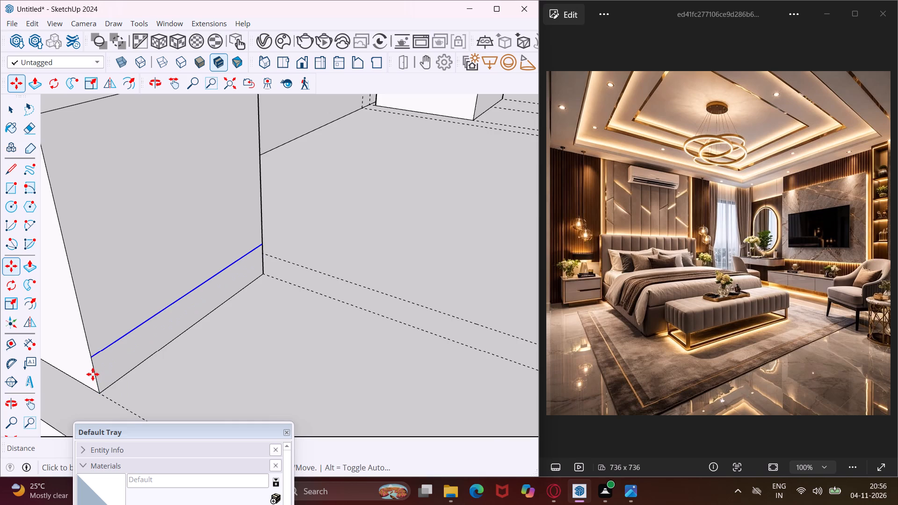
pyautogui.scroll(-12, 86, 382)
pyautogui.press('Escape')
pyautogui.press('space')
# Copy the bottom edge of the other bedside table's front face upward by 4".
pyautogui.scroll(5, 326, 191)
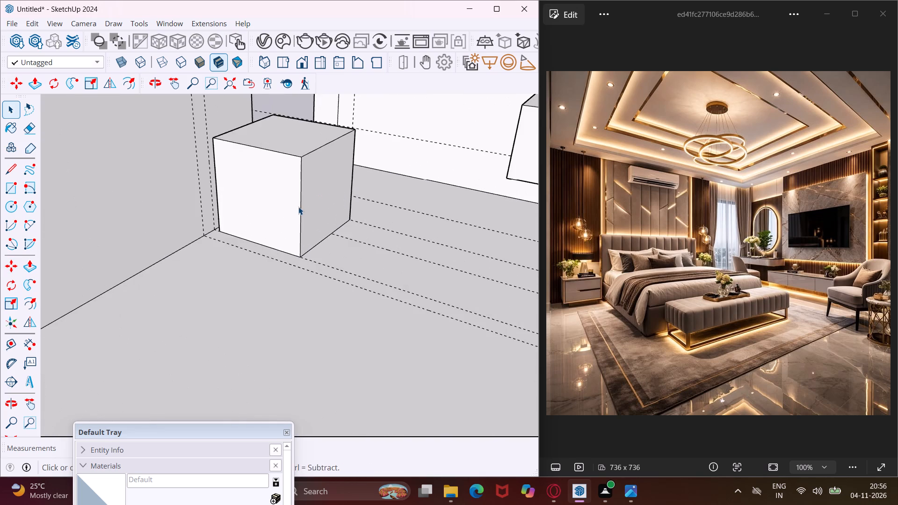
pyautogui.scroll(9, 298, 207)
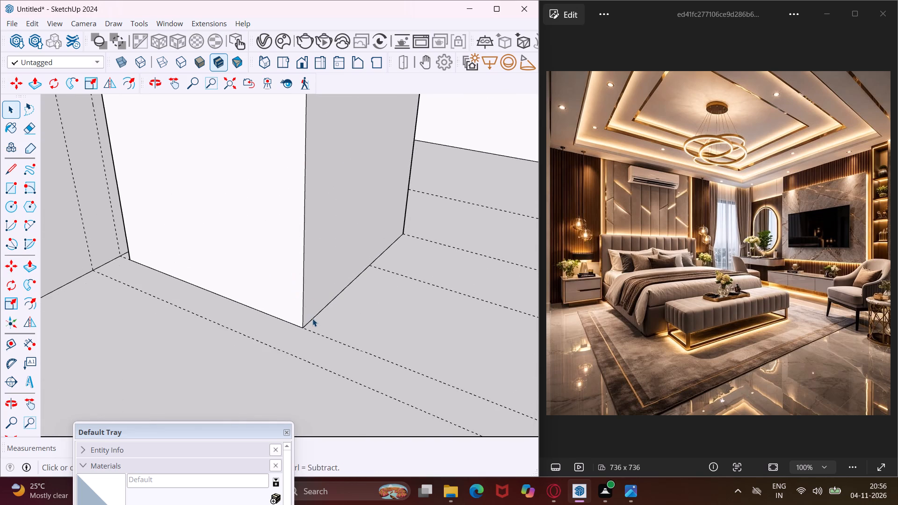
pyautogui.click(313, 318)
pyautogui.press('m')
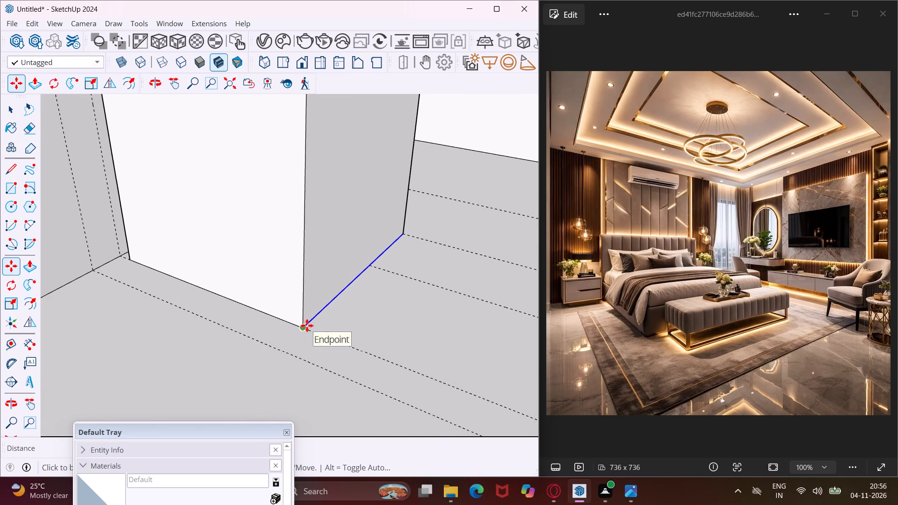
pyautogui.click(307, 325)
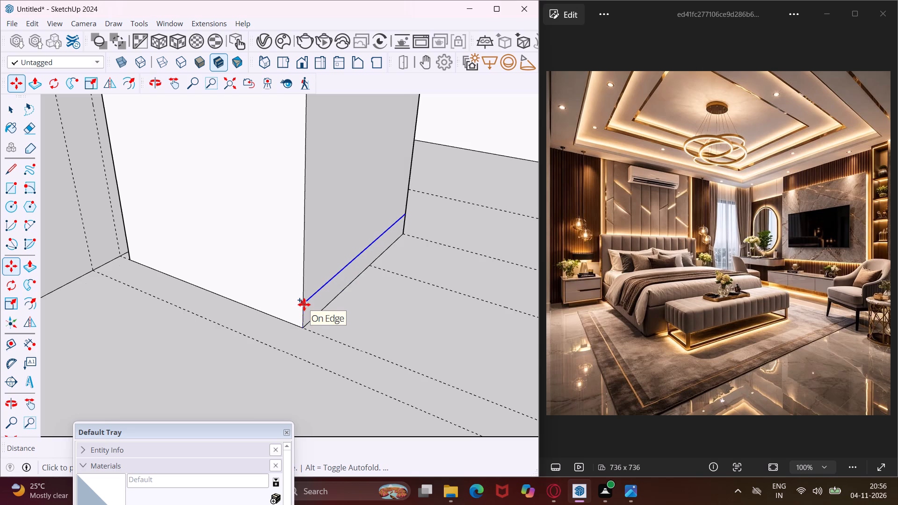
pyautogui.write('4"')
pyautogui.press('Return')
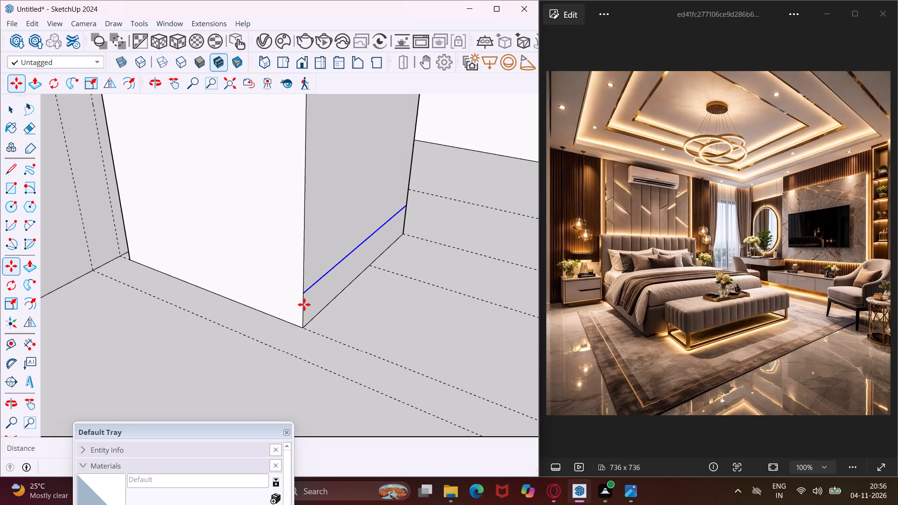
pyautogui.press('Escape')
pyautogui.press('space')
# Offset the outline of the new bedside table's front face above the base strip inward by 1".
pyautogui.scroll(-9, 362, 260)
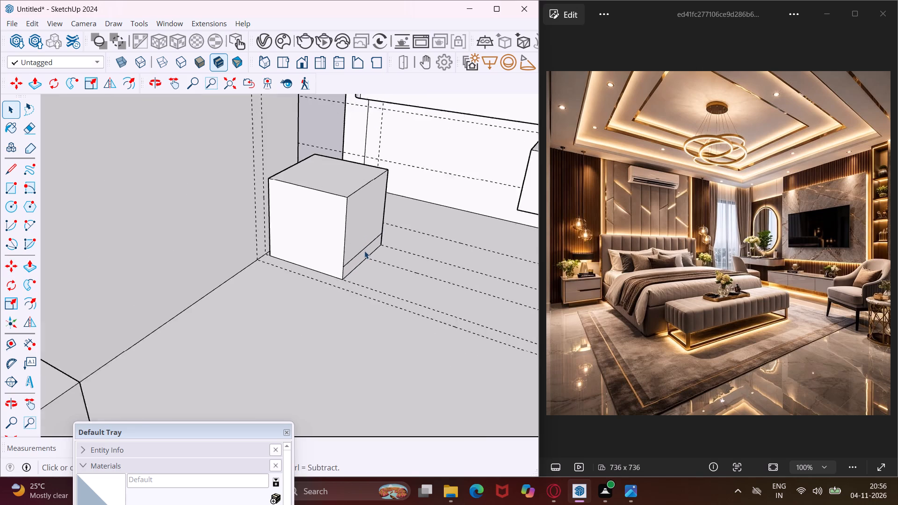
pyautogui.scroll(-2, 364, 251)
pyautogui.moveTo(364, 251); pyautogui.dragTo(326, 233, button='middle')
pyautogui.scroll(-5, 331, 200)
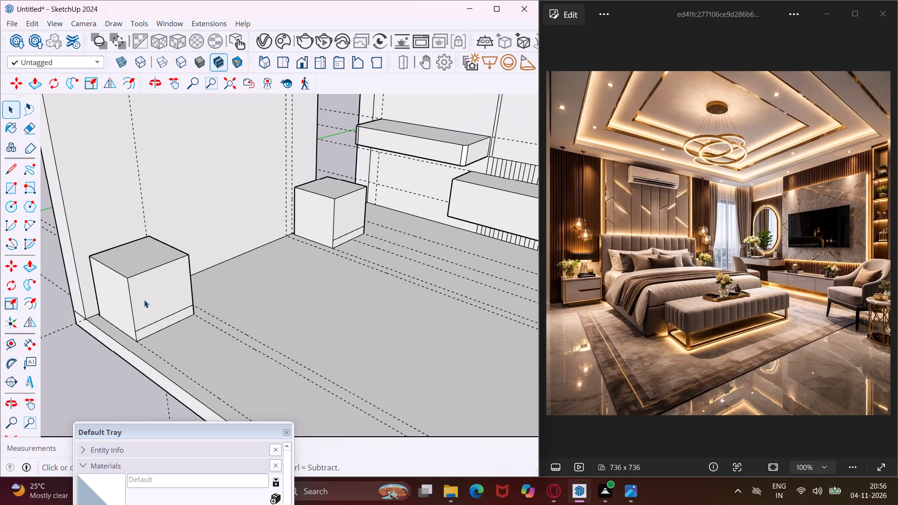
pyautogui.scroll(10, 143, 300)
pyautogui.click(143, 300)
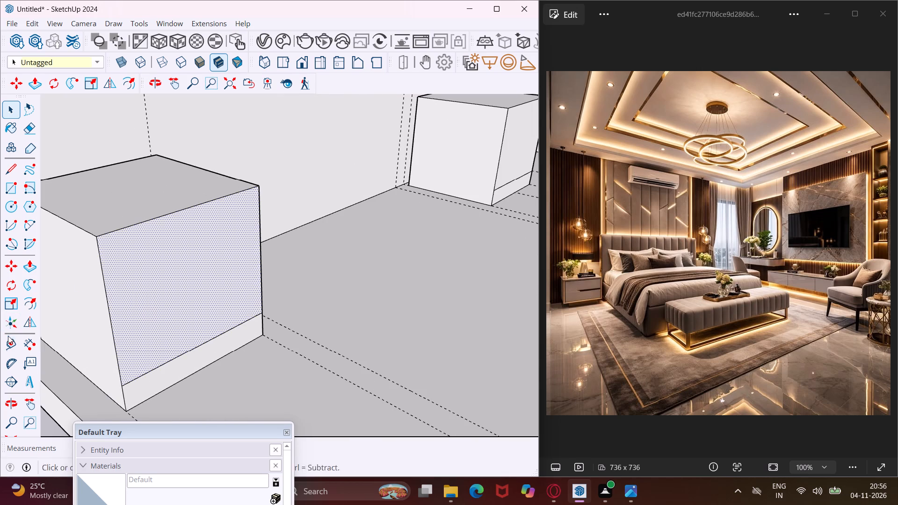
pyautogui.click(27, 303)
pyautogui.click(112, 315)
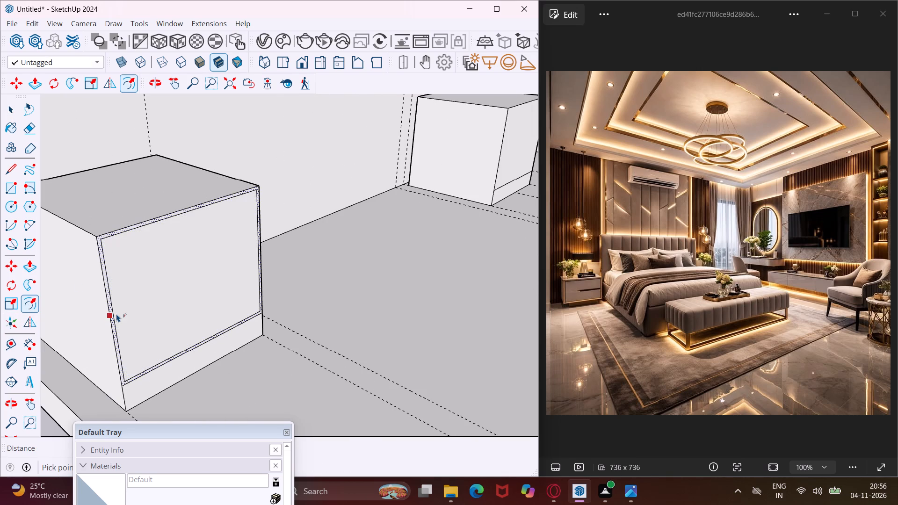
pyautogui.hotkey('ctrl', 'z')
pyautogui.click(111, 315)
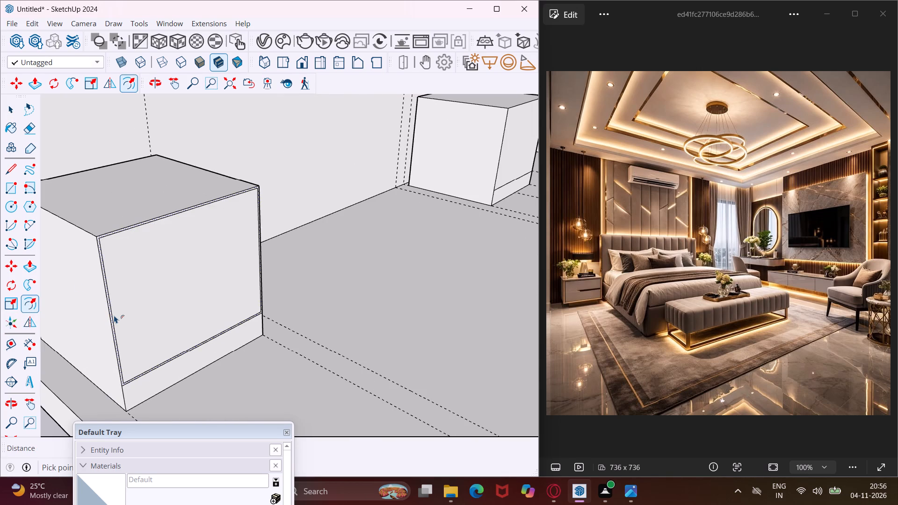
pyautogui.hotkey('ctrl', 'z')
pyautogui.click(112, 317)
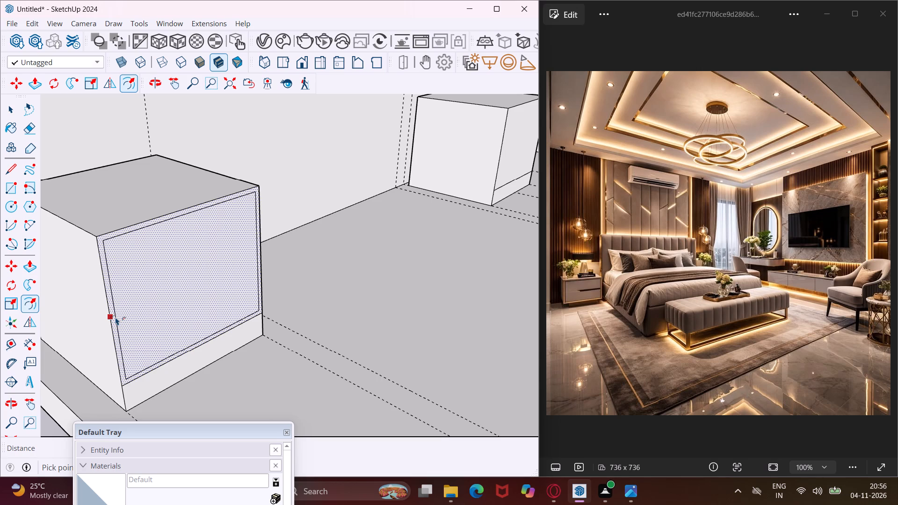
pyautogui.press('.')
pyautogui.press('BackSpace')
pyautogui.write('1"')
pyautogui.press('Return')
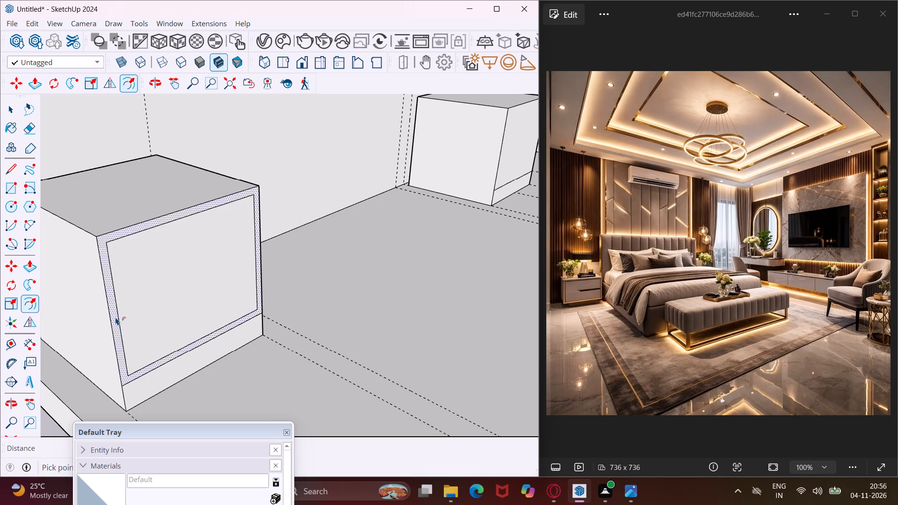
# Offset the outline of the other bedside table's front face above the base strip inward by 1".
pyautogui.scroll(-5, 89, 322)
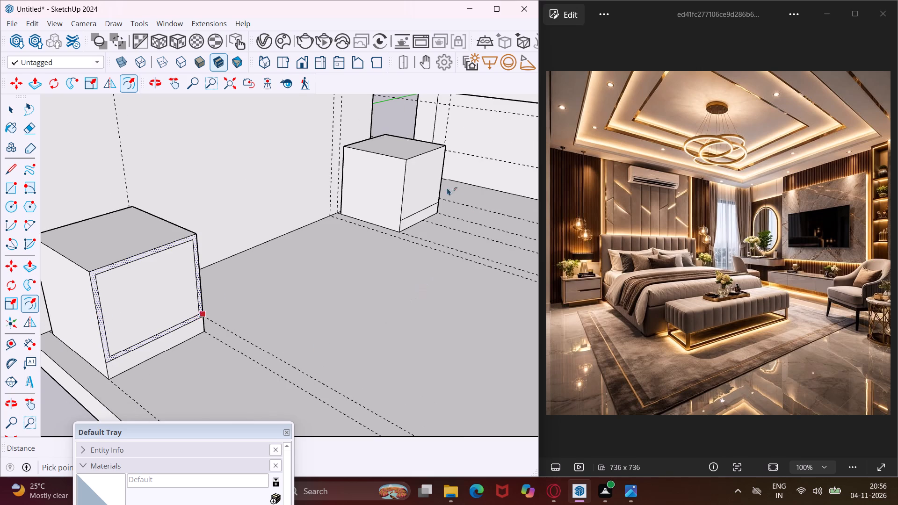
pyautogui.scroll(5, 428, 176)
pyautogui.press('Escape')
pyautogui.click(411, 151)
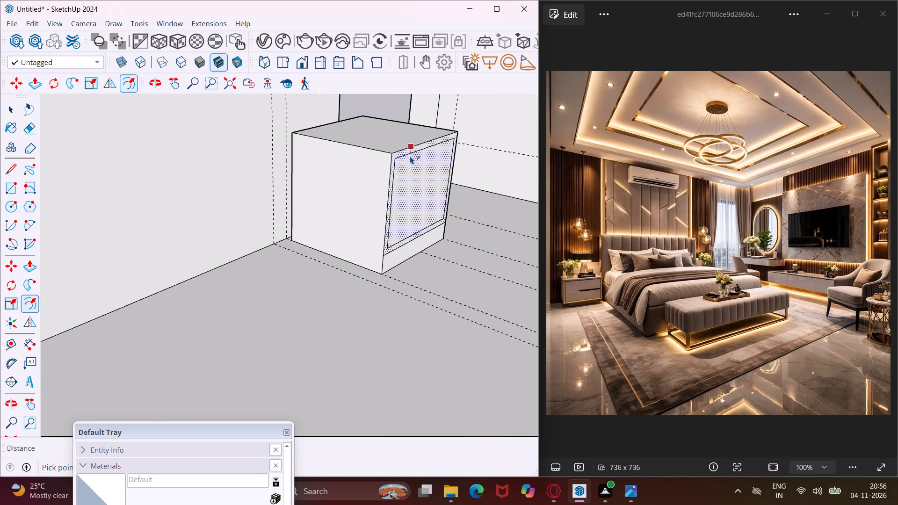
pyautogui.write('1"')
pyautogui.press('Return')
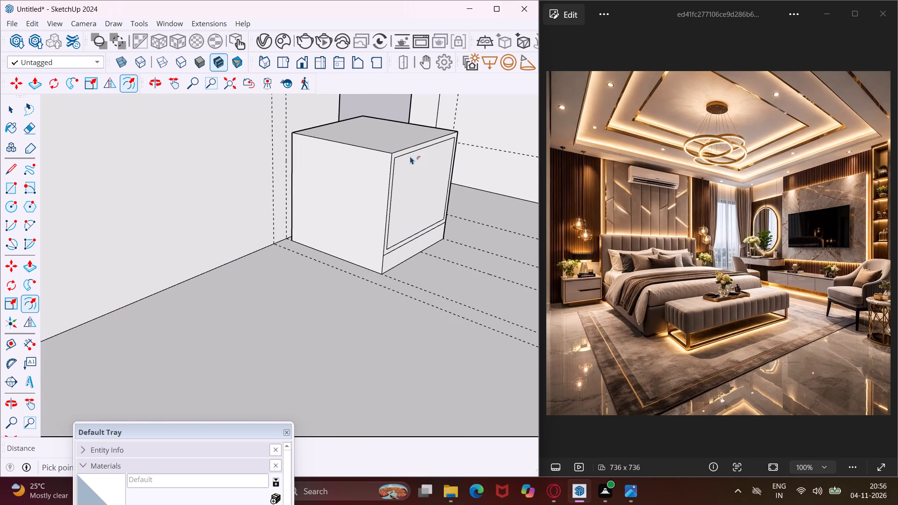
# Offset the inner front panel of the same bedside table inward by .4" to form a thin border.
pyautogui.scroll(7, 410, 156)
pyautogui.click(427, 158)
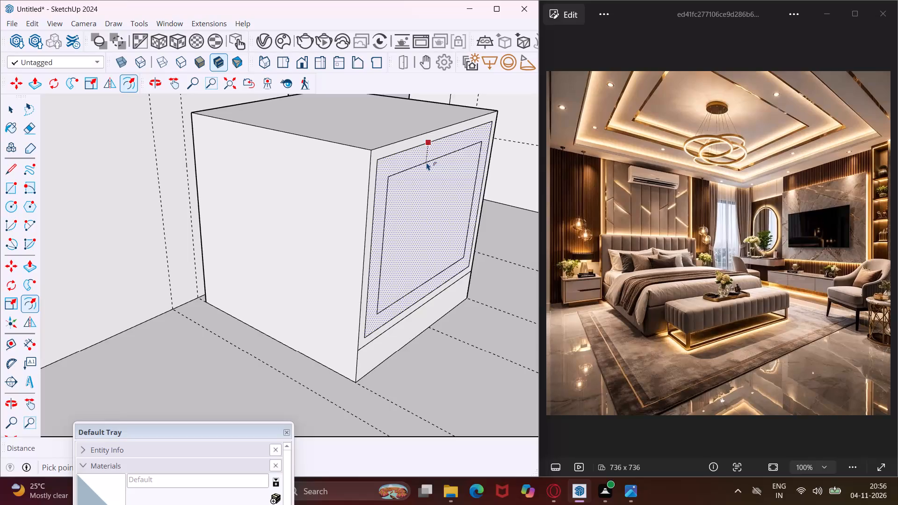
pyautogui.write('.4"')
pyautogui.press('Return')
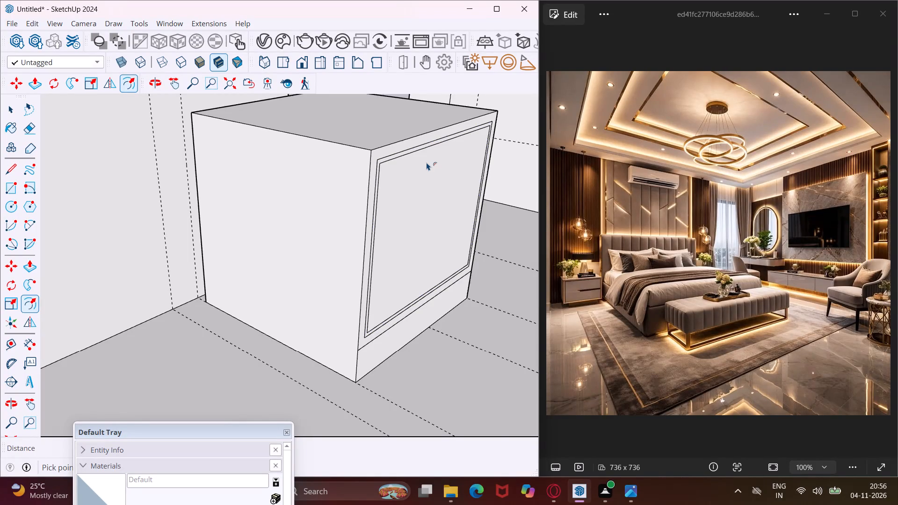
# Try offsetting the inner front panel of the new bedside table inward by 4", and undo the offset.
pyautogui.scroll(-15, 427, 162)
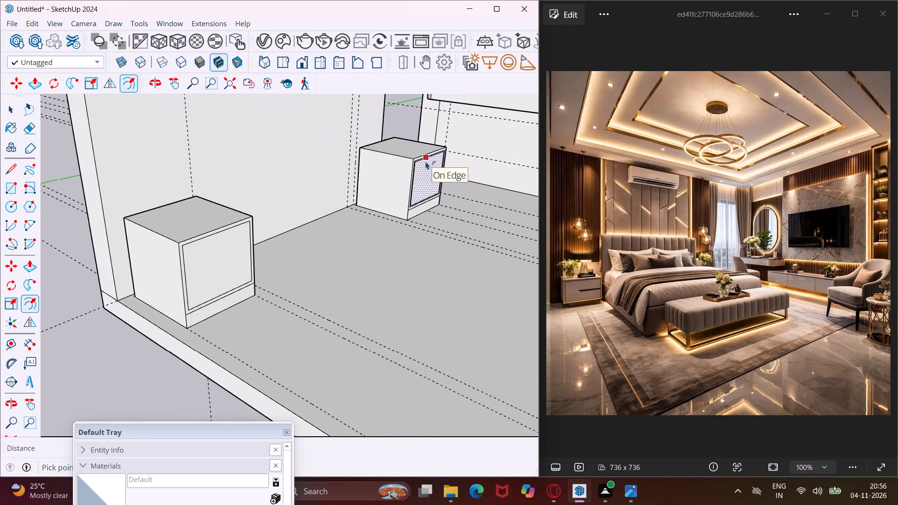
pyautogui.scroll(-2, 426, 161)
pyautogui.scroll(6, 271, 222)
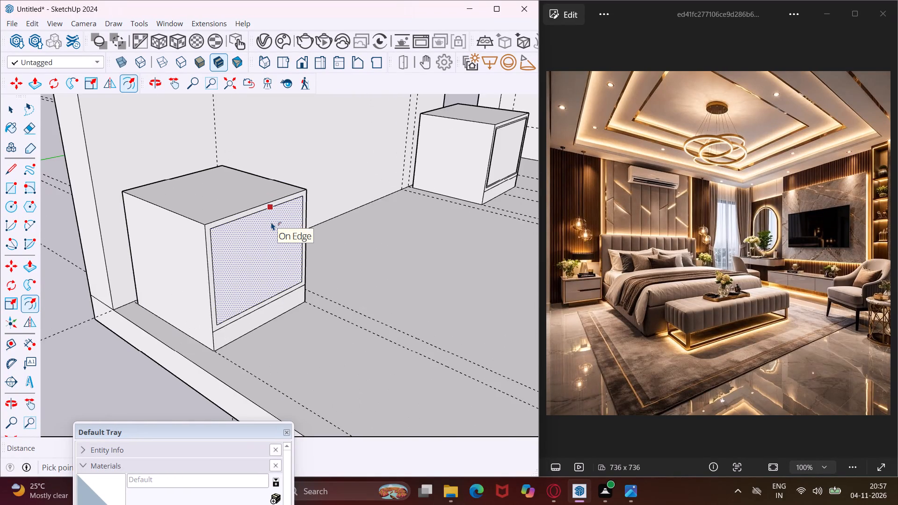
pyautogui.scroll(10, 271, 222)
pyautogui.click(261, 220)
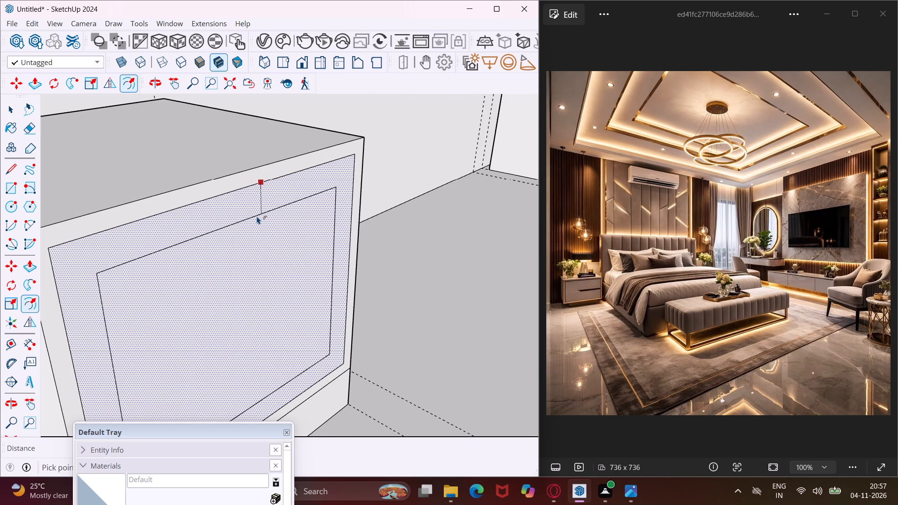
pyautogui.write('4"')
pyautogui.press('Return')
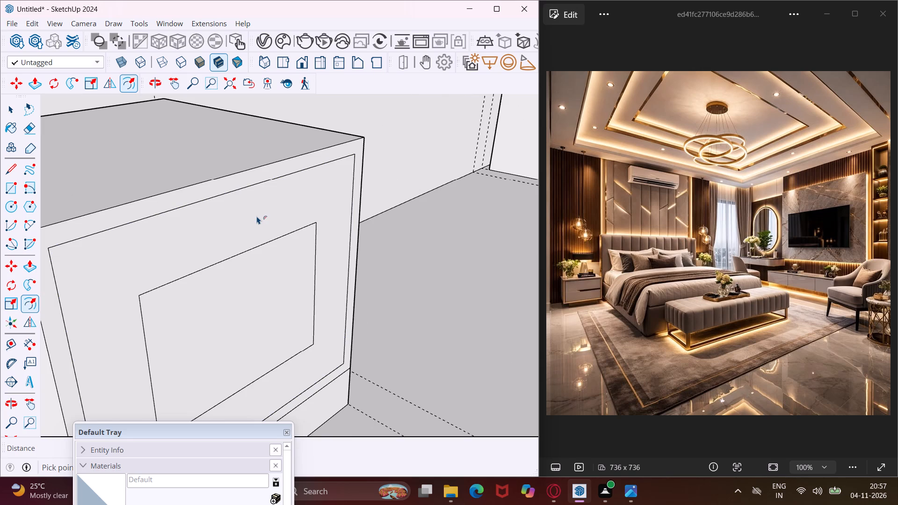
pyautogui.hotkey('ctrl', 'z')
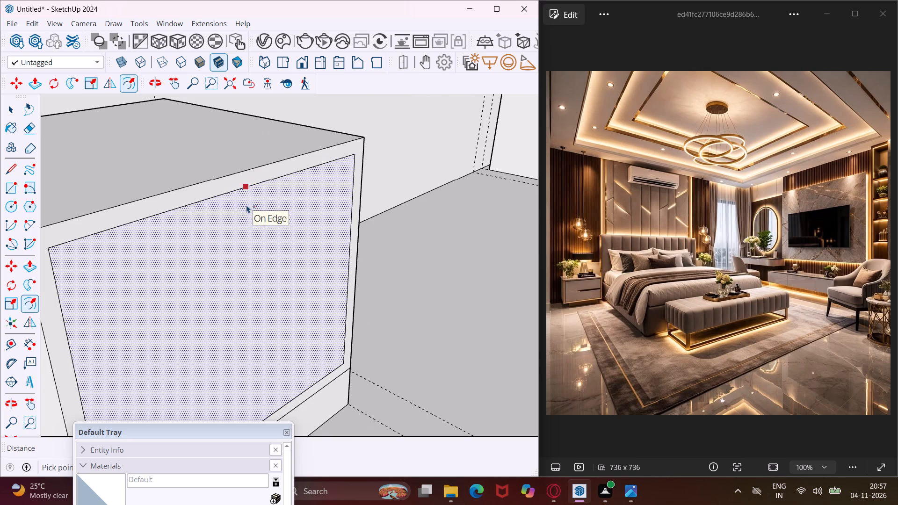
# Offset the inner front panel of the new bedside table inward by .4" to form a thin border.
pyautogui.click(246, 205)
pyautogui.write('.4"')
pyautogui.press('Return')
pyautogui.press('Escape')
pyautogui.press('space')
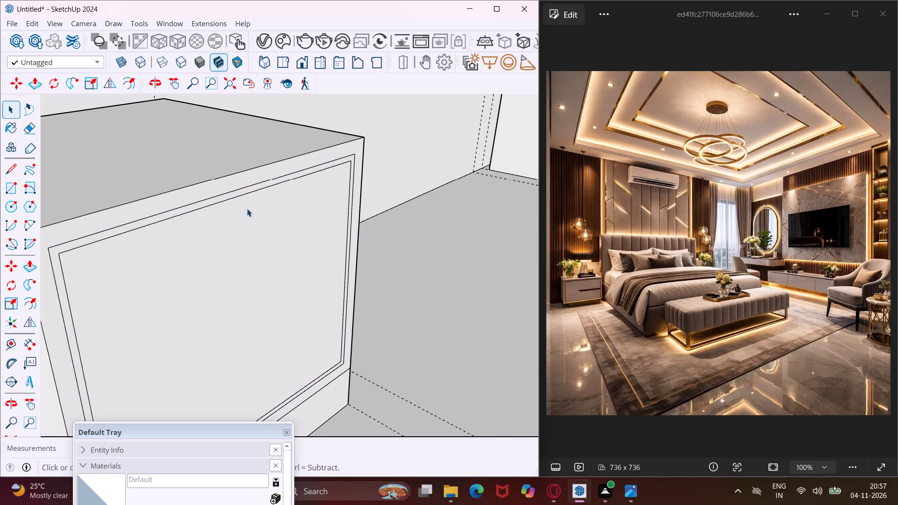
# Draw a horizontal line between the side midpoints of the new bedside table's innermost front panel, splitting it into two drawers.
pyautogui.scroll(-4, 247, 209)
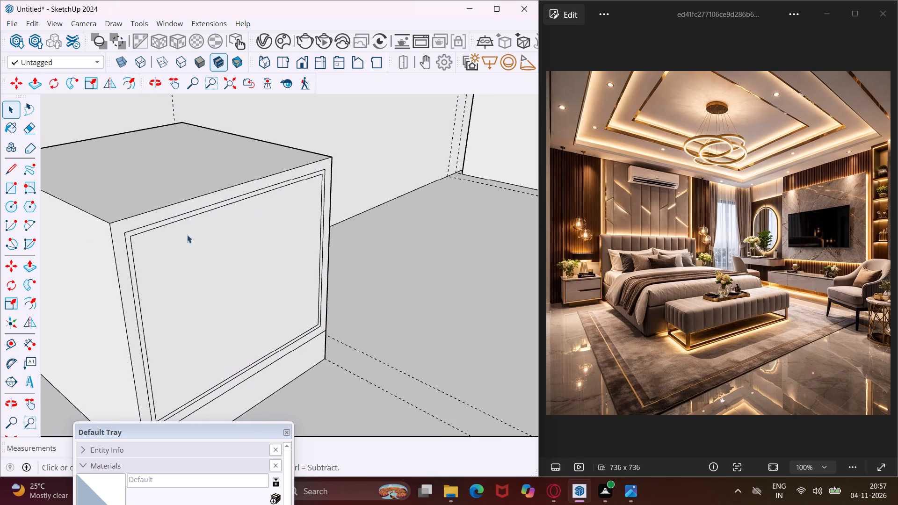
pyautogui.scroll(-3, 203, 228)
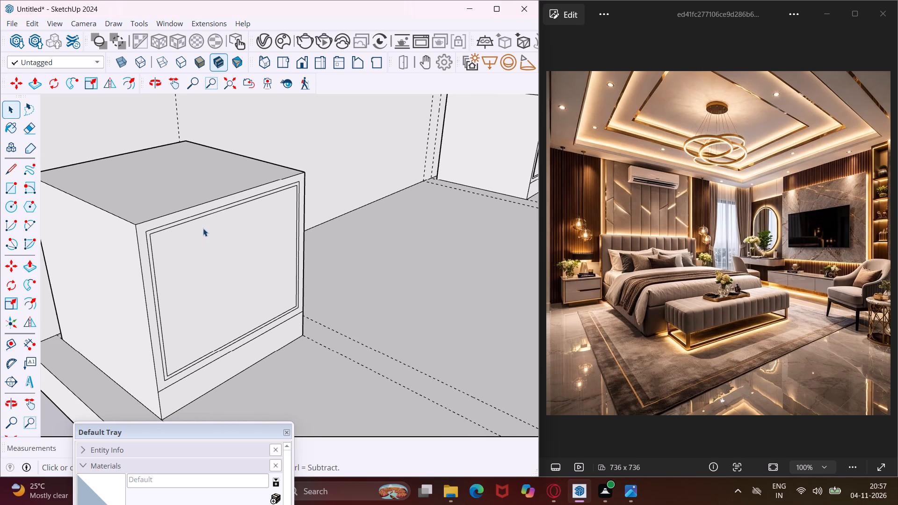
pyautogui.click(10, 175)
pyautogui.scroll(3, 156, 296)
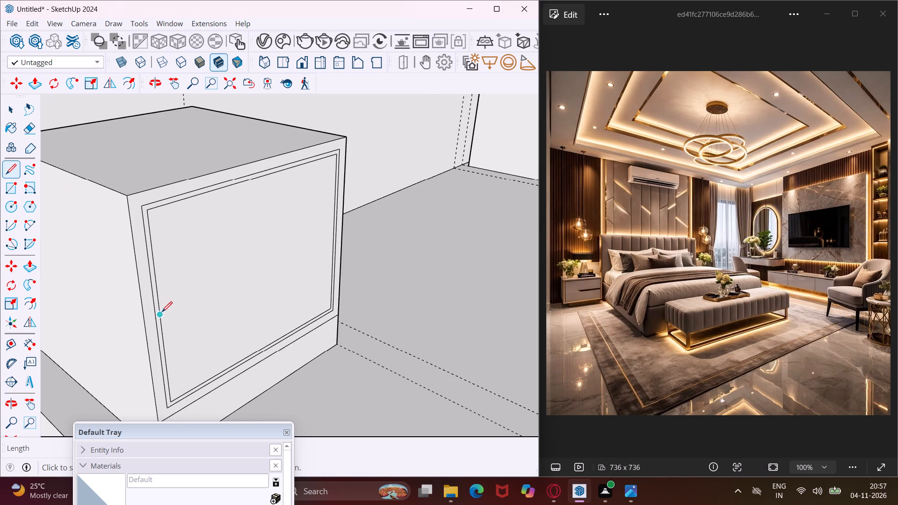
pyautogui.click(162, 312)
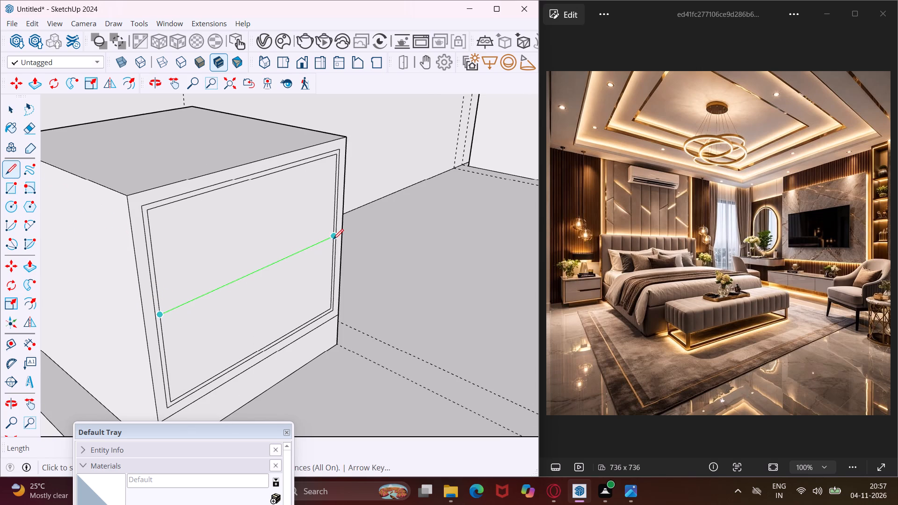
pyautogui.click(333, 239)
# Draw a horizontal line between the side midpoints of the other bedside table's innermost front panel, splitting it into two drawers.
pyautogui.scroll(-8, 197, 257)
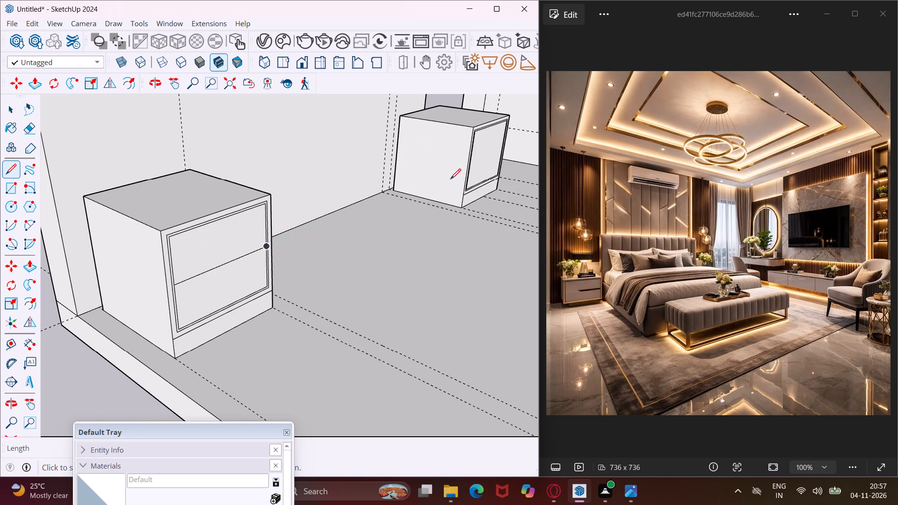
pyautogui.moveTo(468, 162); pyautogui.dragTo(294, 137, button='middle')
pyautogui.scroll(-2, 278, 142)
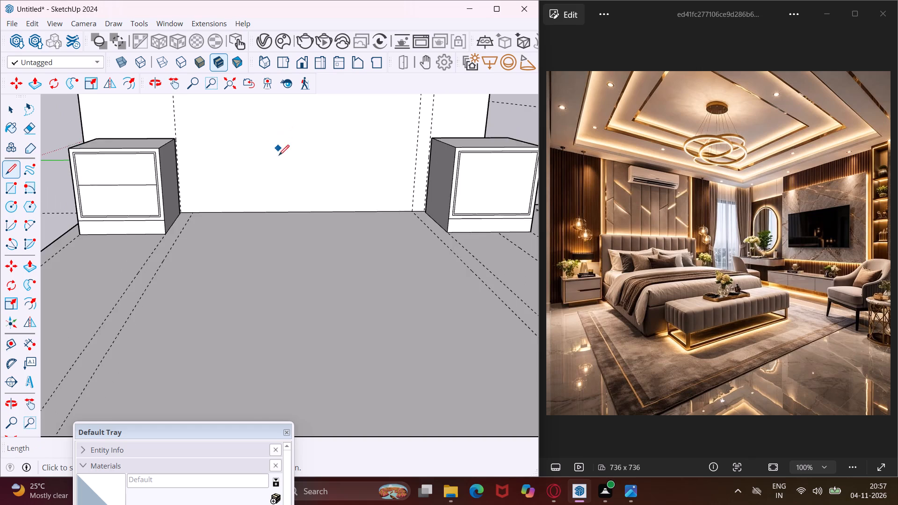
pyautogui.scroll(-2, 279, 155)
pyautogui.scroll(11, 431, 168)
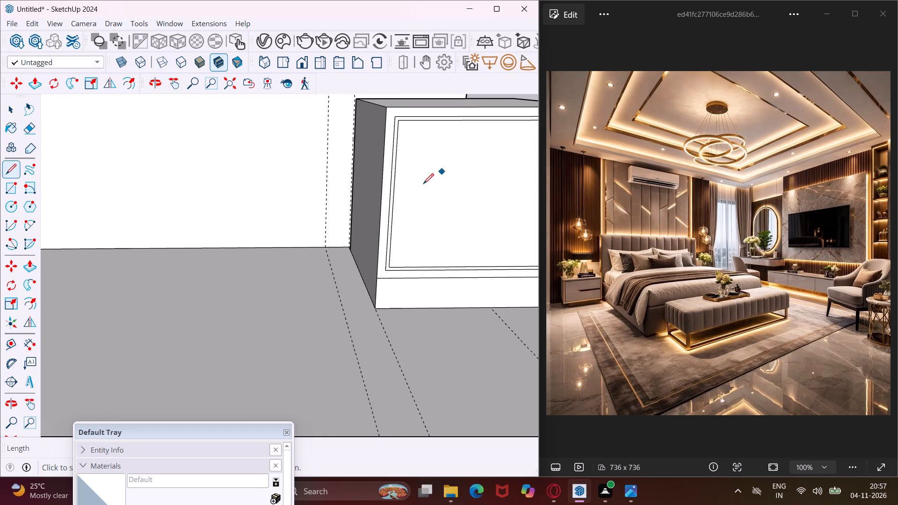
pyautogui.click(394, 198)
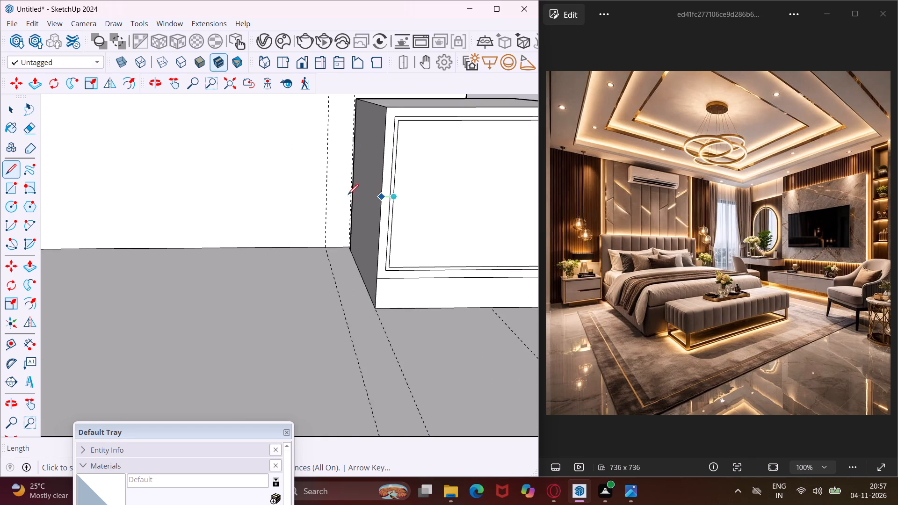
pyautogui.scroll(-5, 278, 197)
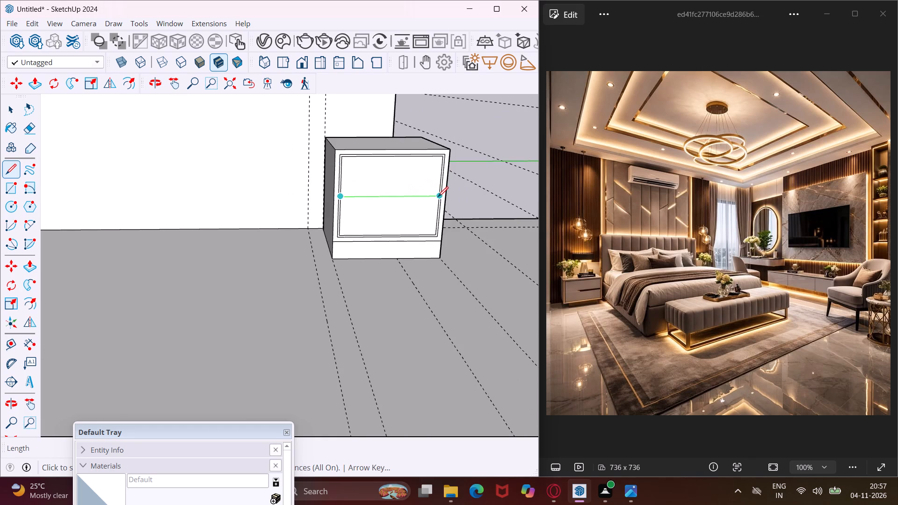
pyautogui.click(438, 197)
pyautogui.press('Escape')
pyautogui.press('space')
pyautogui.scroll(-5, 261, 196)
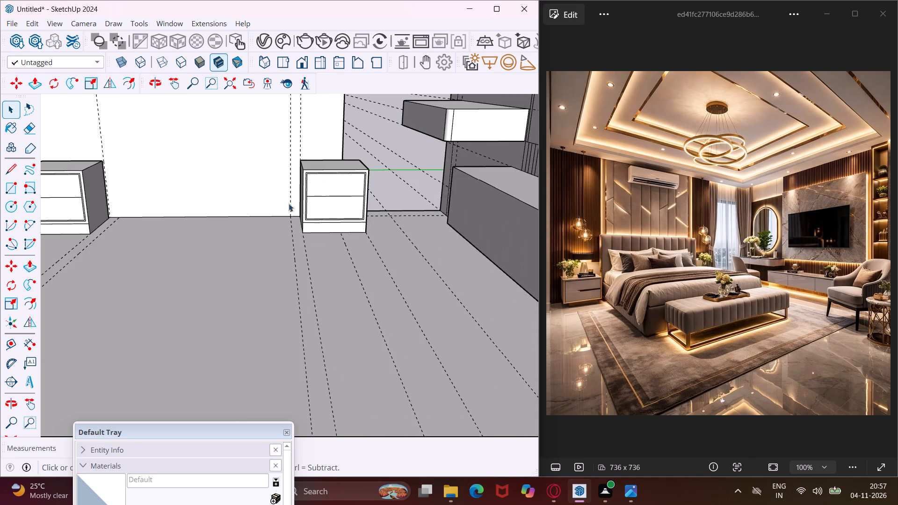
# Draw two vertical lines across the same bedside table's base strip, aligned with the outer border's bottom corners, to outline the legs.
pyautogui.scroll(8, 326, 221)
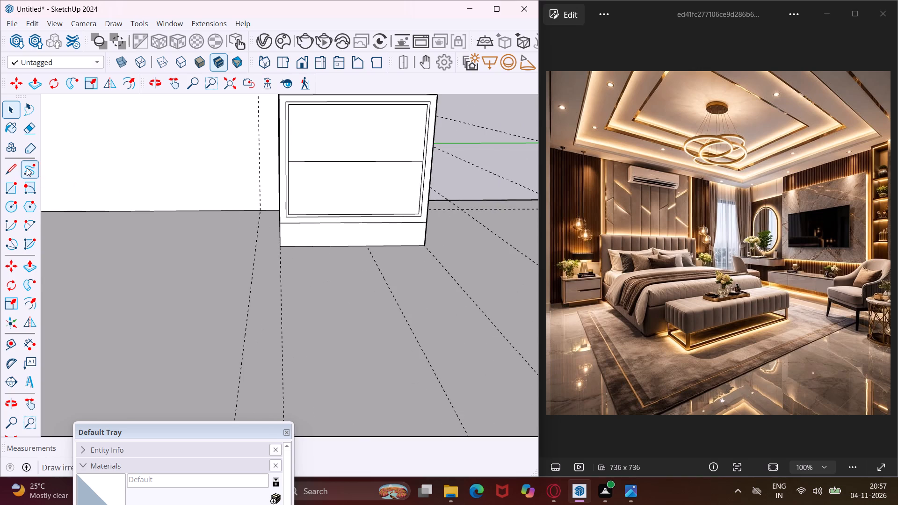
pyautogui.click(18, 169)
pyautogui.scroll(3, 254, 246)
pyautogui.scroll(3, 291, 226)
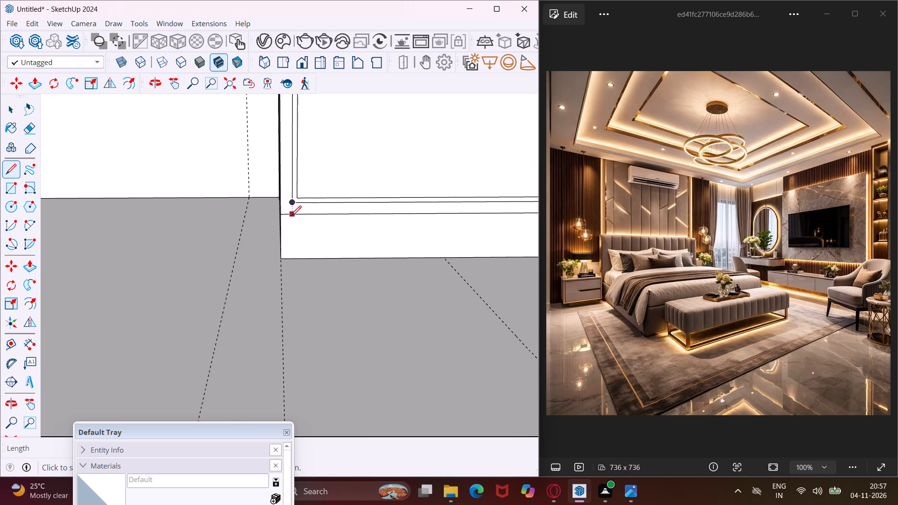
pyautogui.click(291, 216)
pyautogui.click(290, 258)
pyautogui.scroll(-6, 223, 238)
pyautogui.scroll(5, 405, 221)
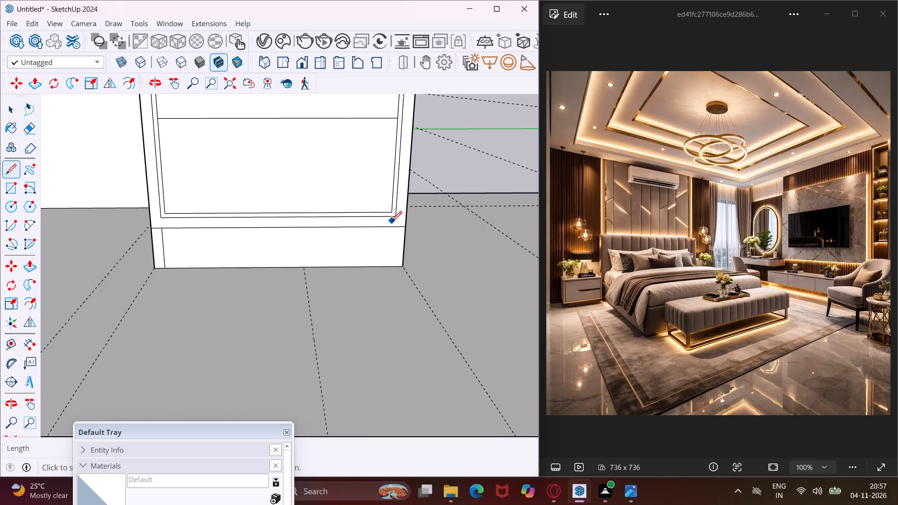
pyautogui.scroll(6, 391, 222)
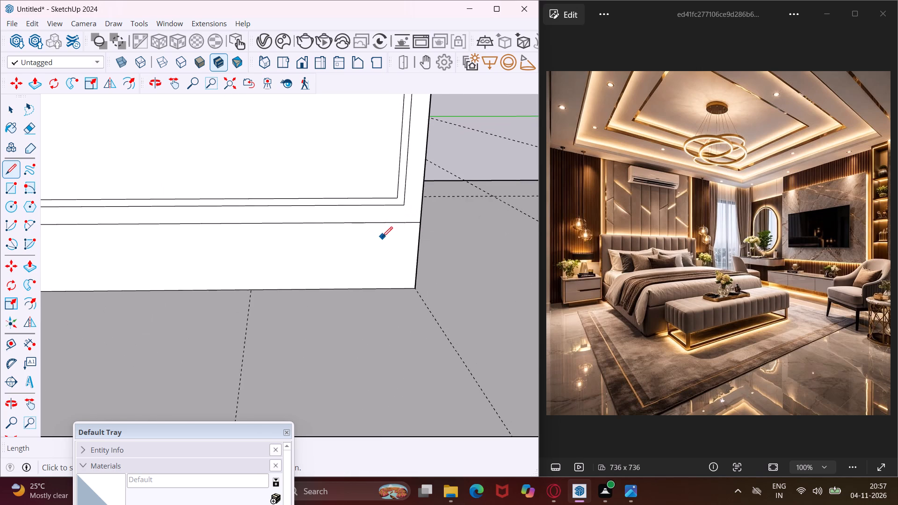
pyautogui.scroll(2, 382, 237)
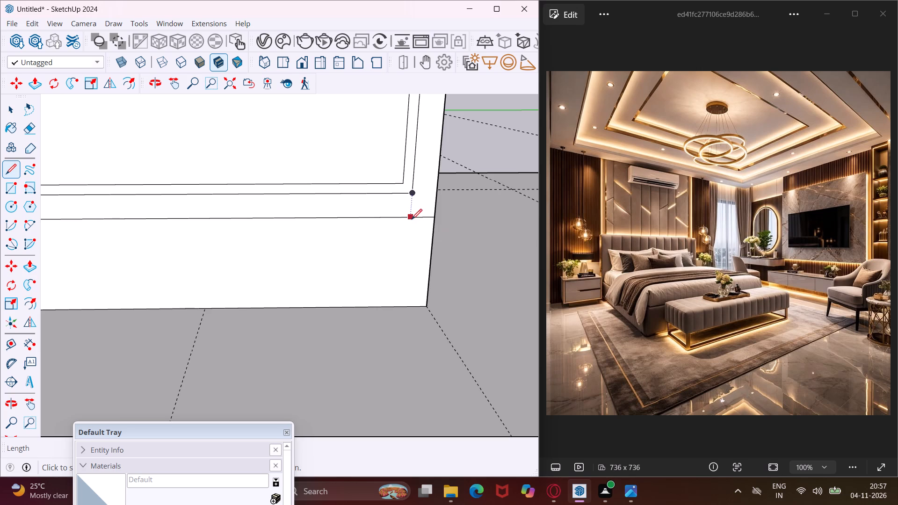
pyautogui.click(412, 219)
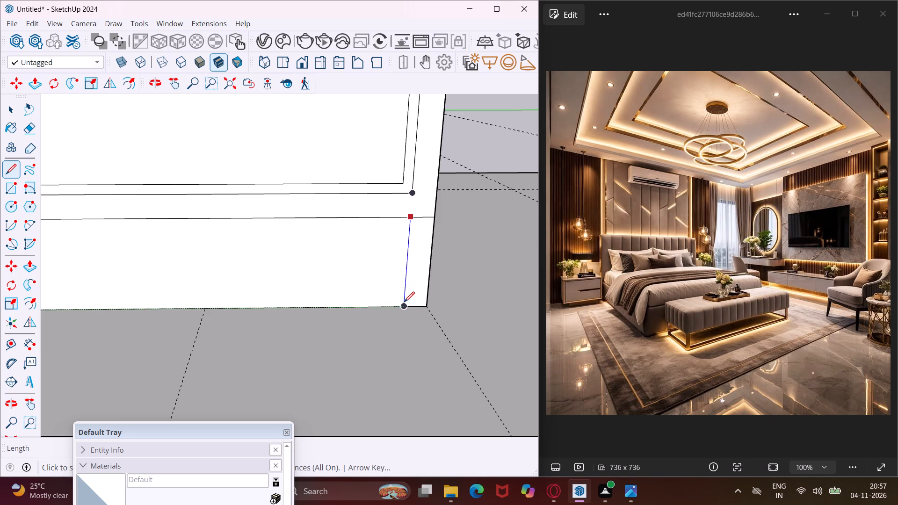
pyautogui.click(404, 303)
# Draw matching vertical leg lines across the base strip of the opposite bedside table, aligned with its outer border's bottom corners.
pyautogui.scroll(-18, 420, 256)
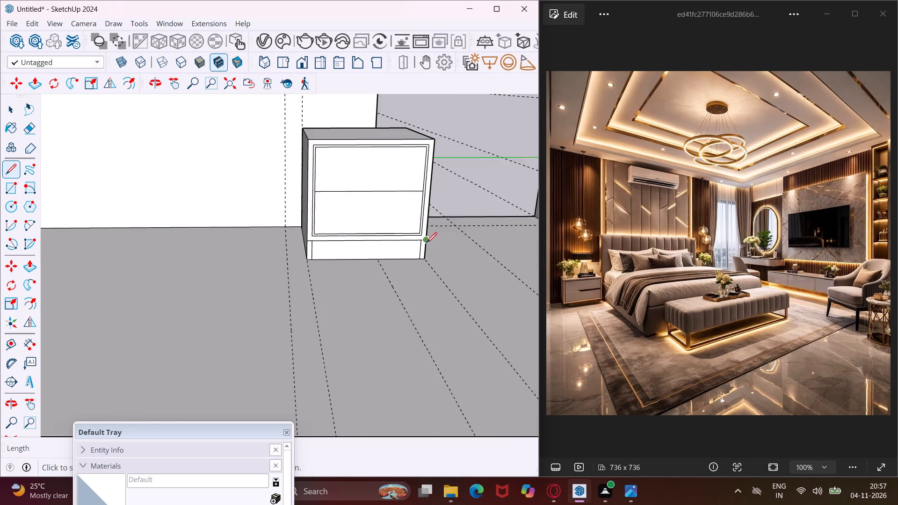
pyautogui.scroll(-11, 427, 240)
pyautogui.scroll(5, 245, 234)
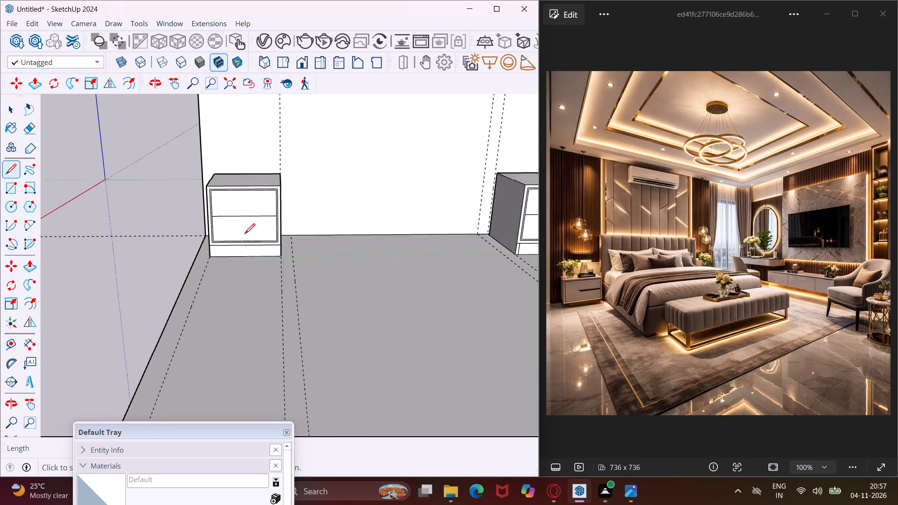
pyautogui.scroll(16, 245, 234)
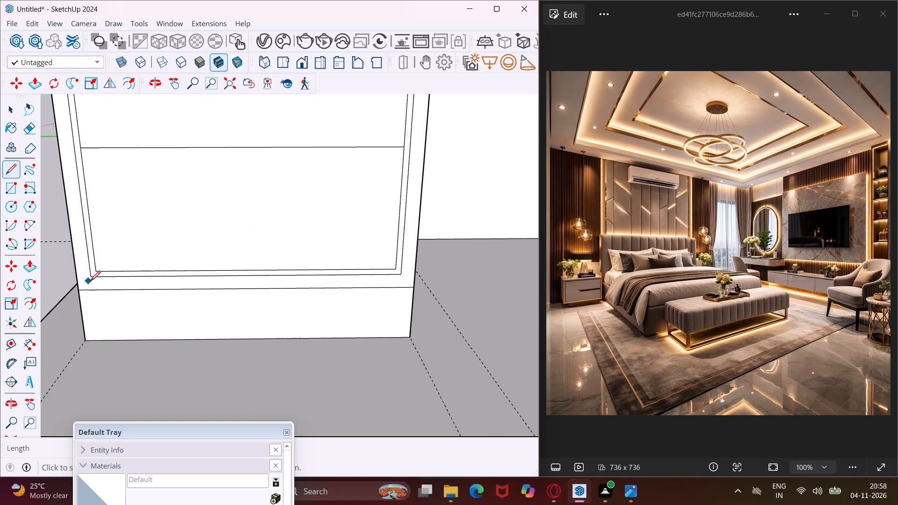
pyautogui.click(92, 289)
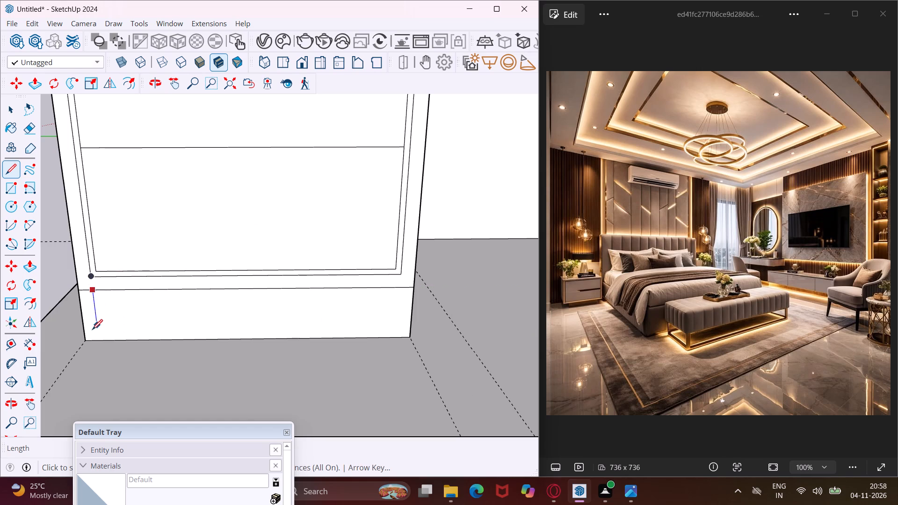
pyautogui.click(96, 343)
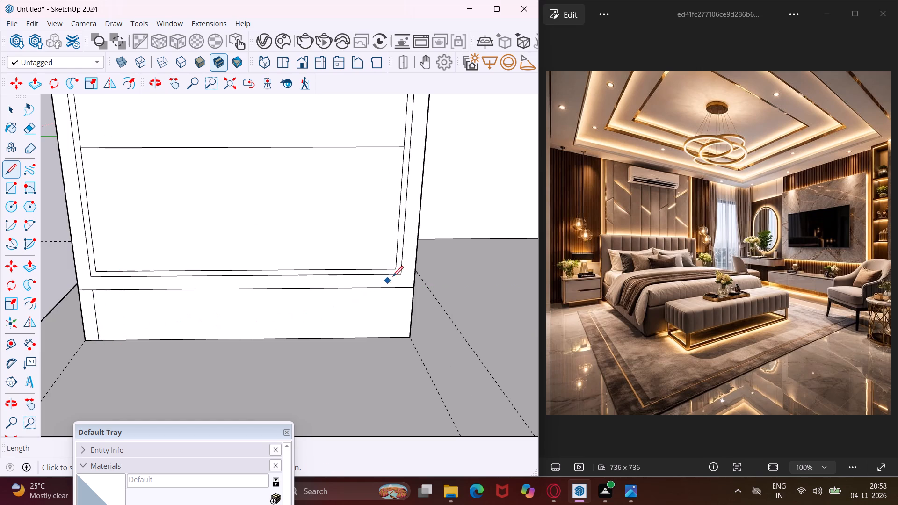
pyautogui.click(399, 289)
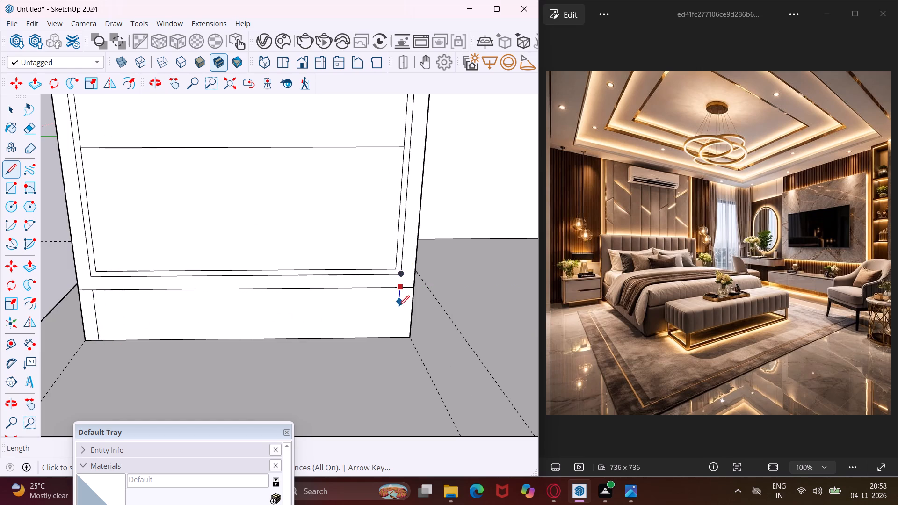
pyautogui.click(396, 338)
pyautogui.press('Escape')
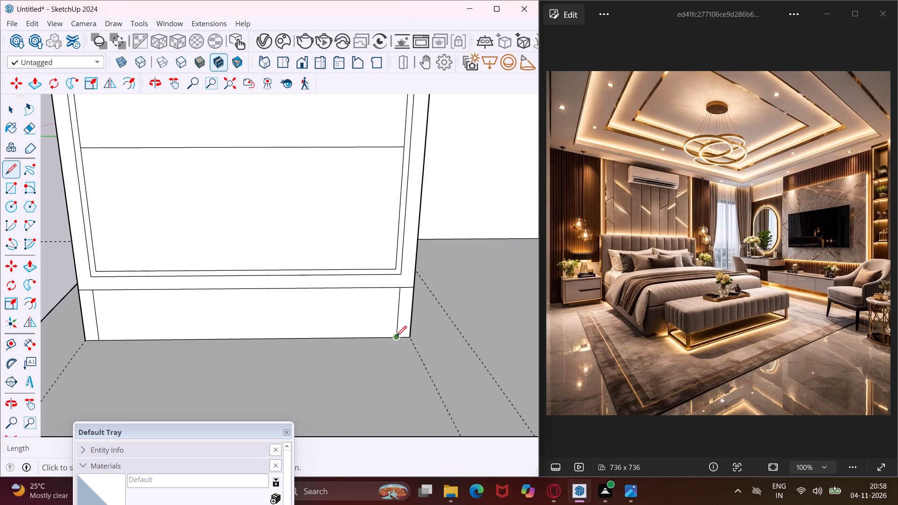
# Push the base strip's middle face back 1'10" on this bedside table to open the space between the legs.
pyautogui.press('space')
pyautogui.click(370, 320)
pyautogui.press('p')
pyautogui.click(370, 320)
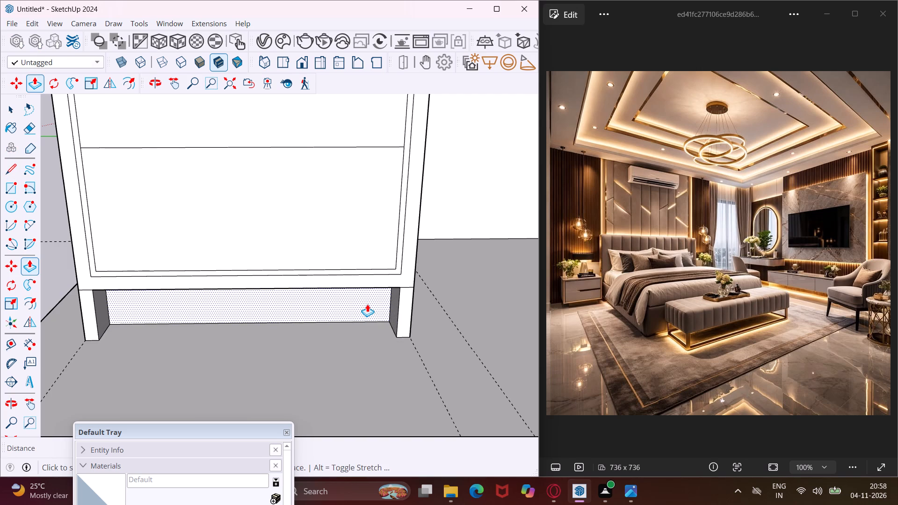
pyautogui.write("1'10")
pyautogui.hotkey('shift', '"')
pyautogui.press('Return')
# Repeat the same 1'10" push on the middle base face of the bedside table nearer the floating shelf.
pyautogui.scroll(-2, 323, 296)
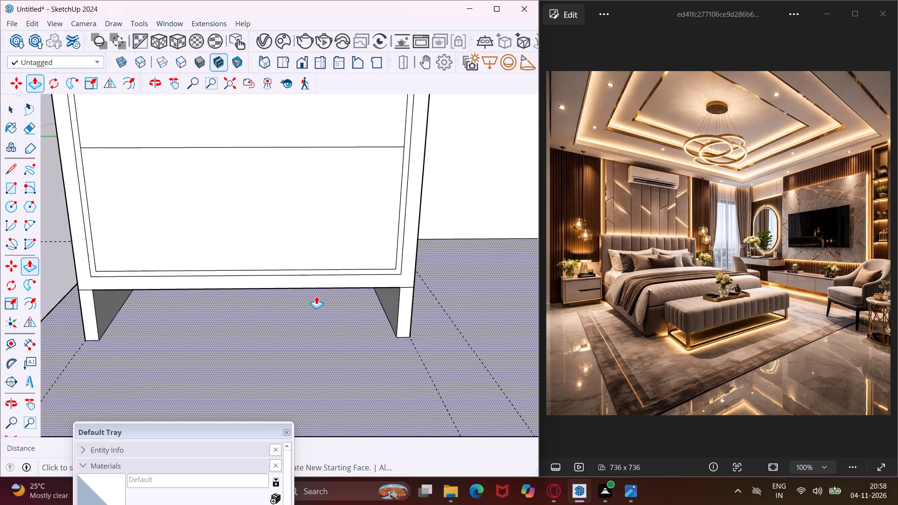
pyautogui.scroll(-3, 316, 296)
pyautogui.moveTo(316, 296); pyautogui.dragTo(363, 231, button='middle')
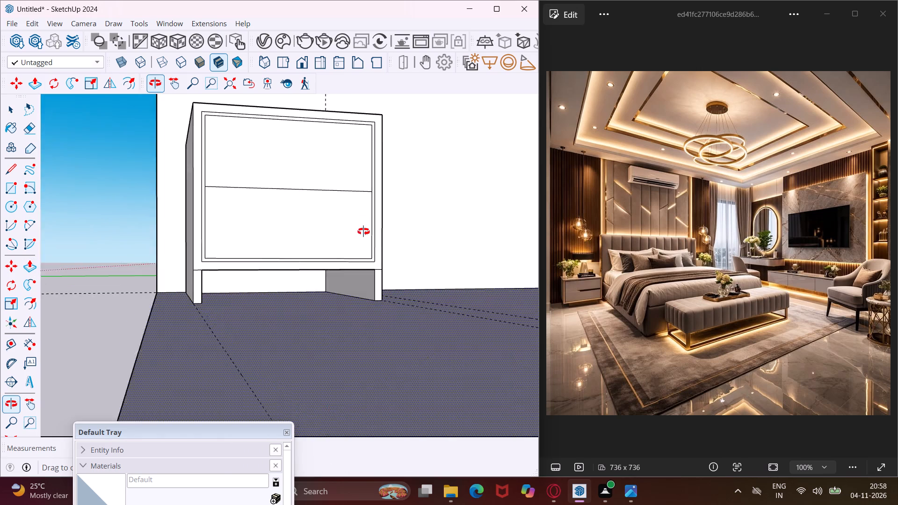
pyautogui.moveTo(363, 231); pyautogui.dragTo(363, 232, button='middle')
pyautogui.scroll(-12, 187, 268)
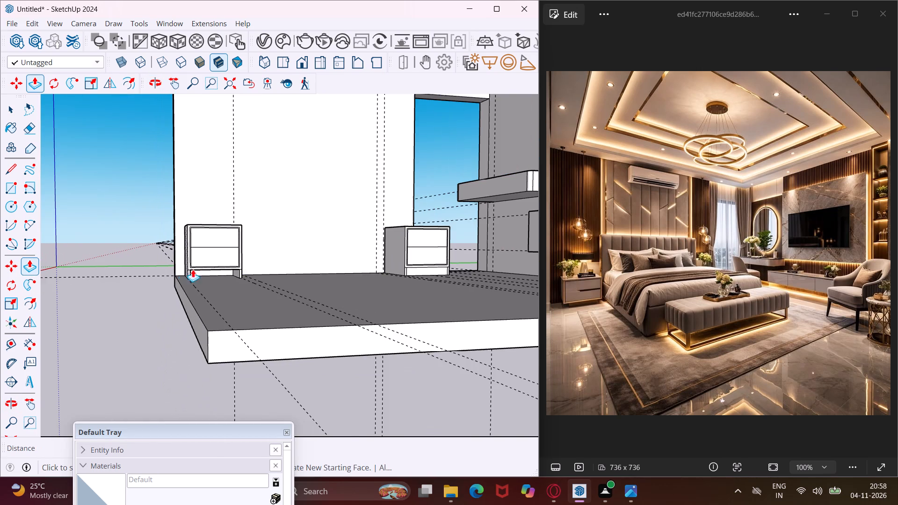
pyautogui.scroll(5, 468, 274)
pyautogui.scroll(4, 393, 264)
pyautogui.scroll(-1, 391, 264)
pyautogui.scroll(3, 391, 264)
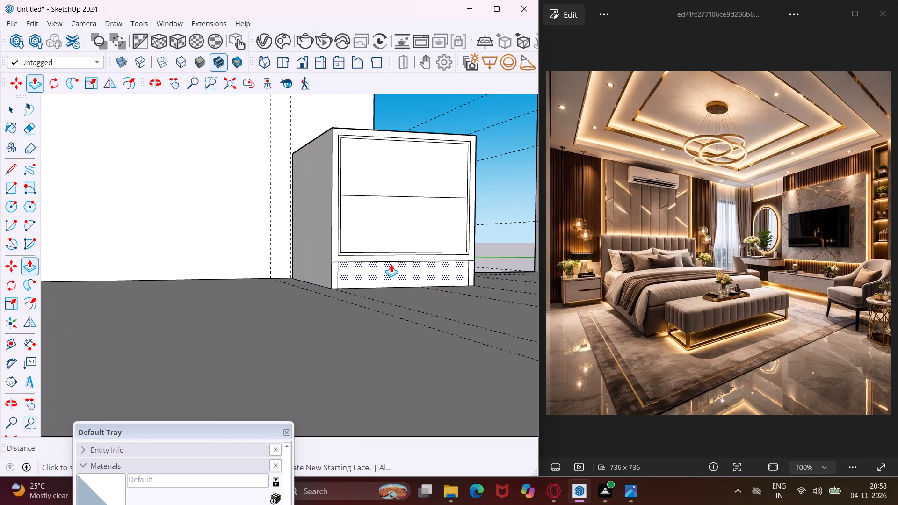
pyautogui.doubleClick(391, 264)
pyautogui.scroll(-11, 340, 296)
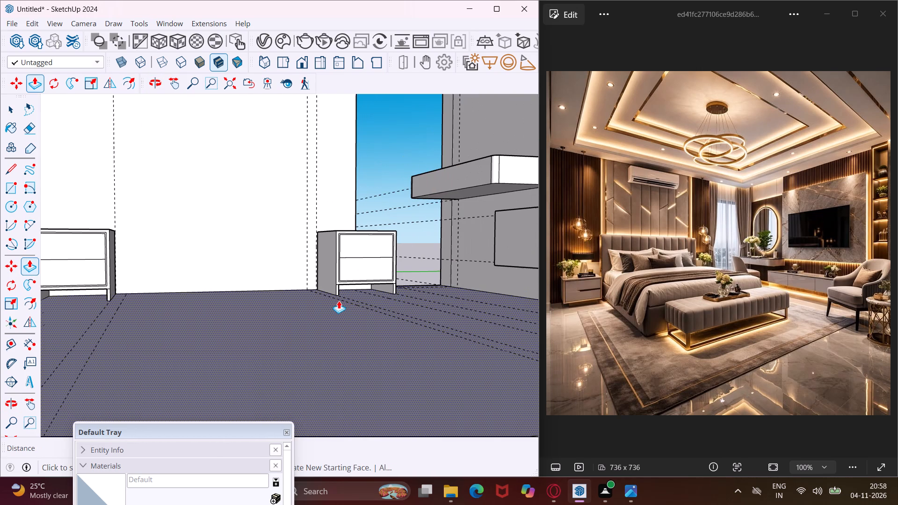
pyautogui.press('Escape')
pyautogui.press('space')
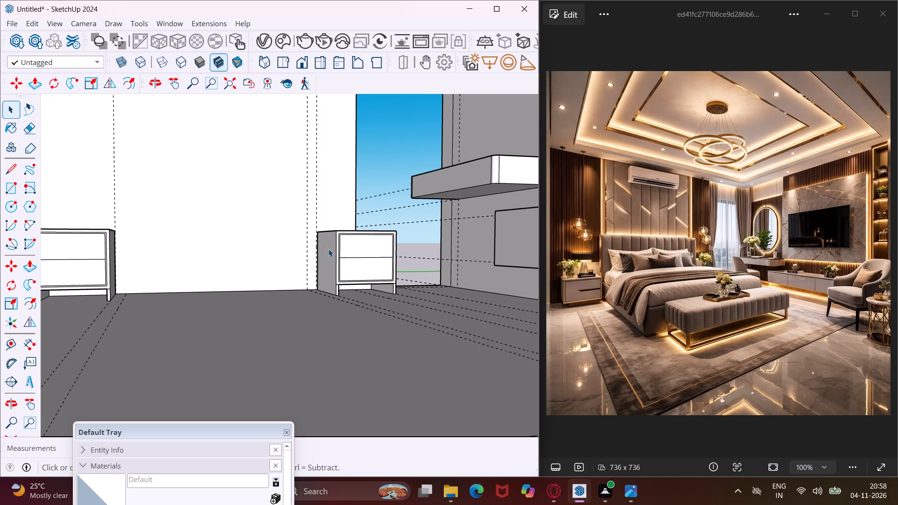
# Copy the horizontal drawer divider line .4" downward on the front of the bedside table farther from the floating shelf.
pyautogui.moveTo(258, 234); pyautogui.dragTo(396, 251, button='middle')
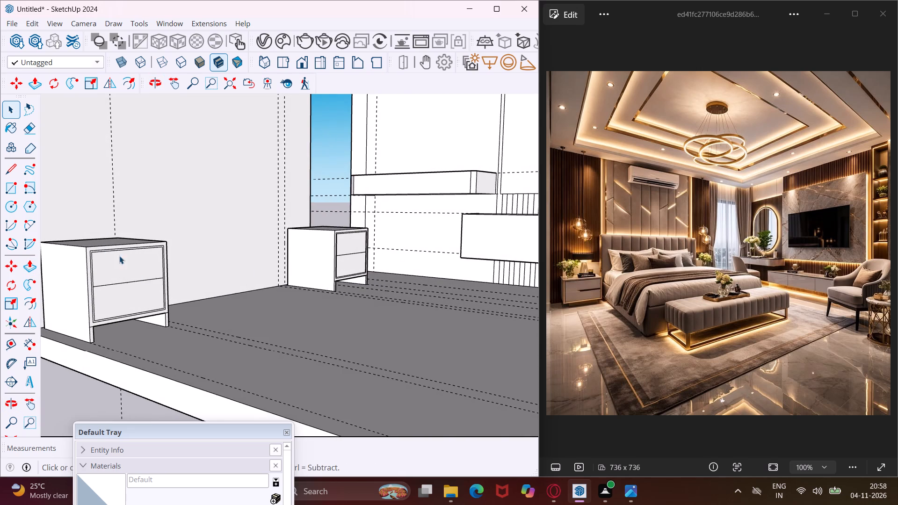
pyautogui.scroll(9, 119, 263)
pyautogui.scroll(3, 83, 297)
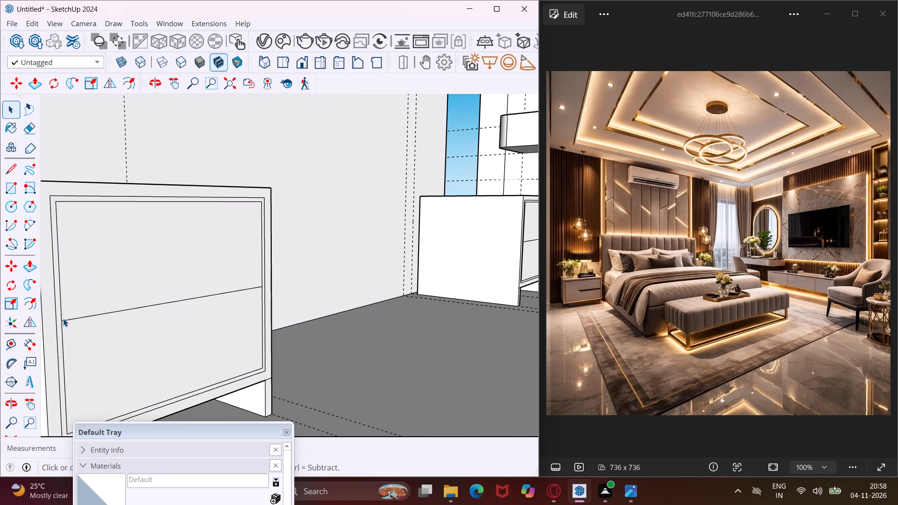
pyautogui.click(62, 322)
pyautogui.click(67, 322)
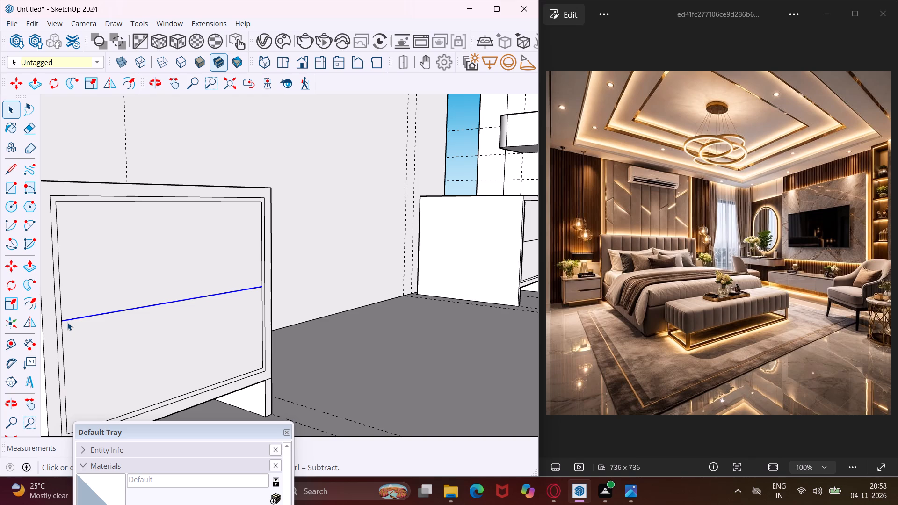
pyautogui.press('m')
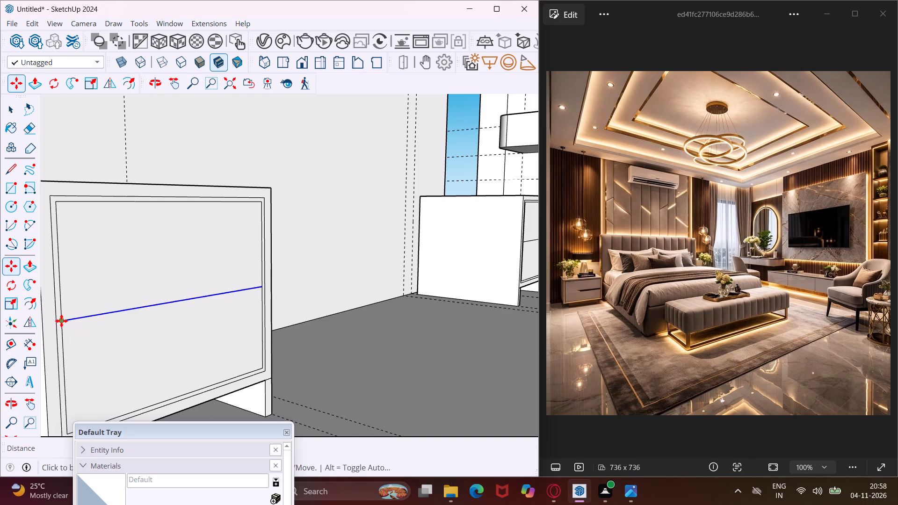
pyautogui.scroll(8, 61, 321)
pyautogui.click(60, 321)
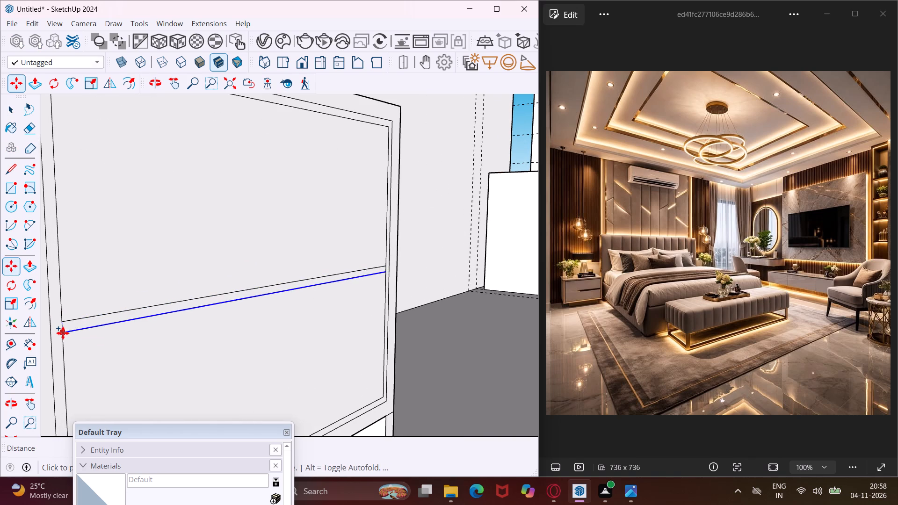
pyautogui.write('.4"')
pyautogui.press('Return')
pyautogui.scroll(-9, 63, 333)
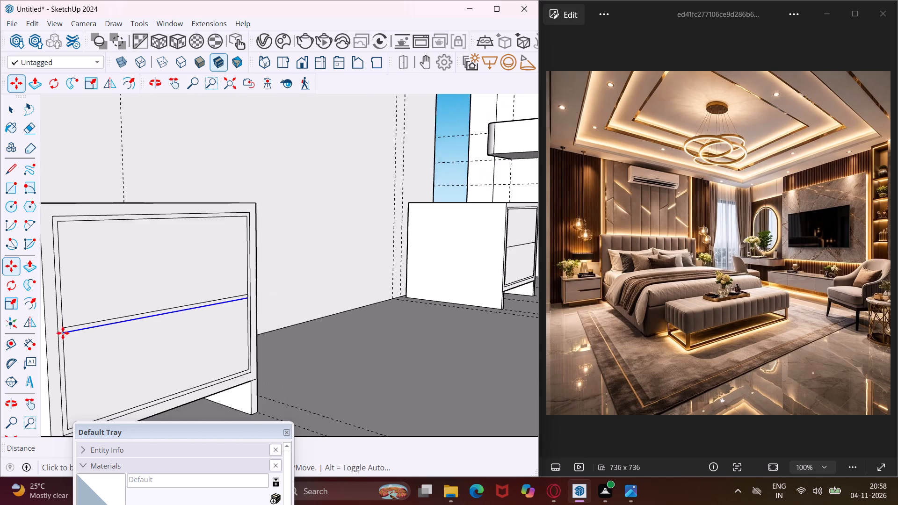
# Copy the horizontal drawer divider line .4" downward on the front of the bedside table nearer the floating shelf.
pyautogui.scroll(-9, 63, 333)
pyautogui.press('Escape')
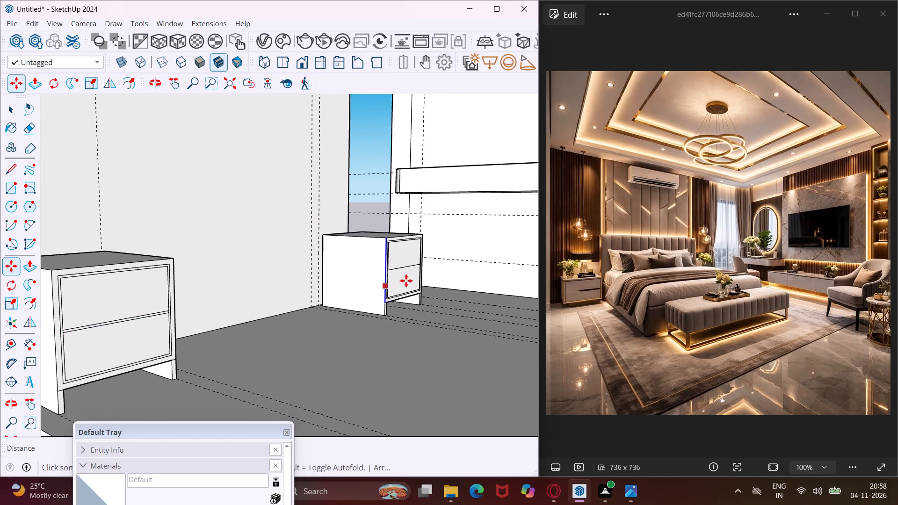
pyautogui.press('space')
pyautogui.scroll(5, 403, 268)
pyautogui.scroll(-1, 402, 267)
pyautogui.scroll(7, 402, 267)
pyautogui.scroll(2, 361, 285)
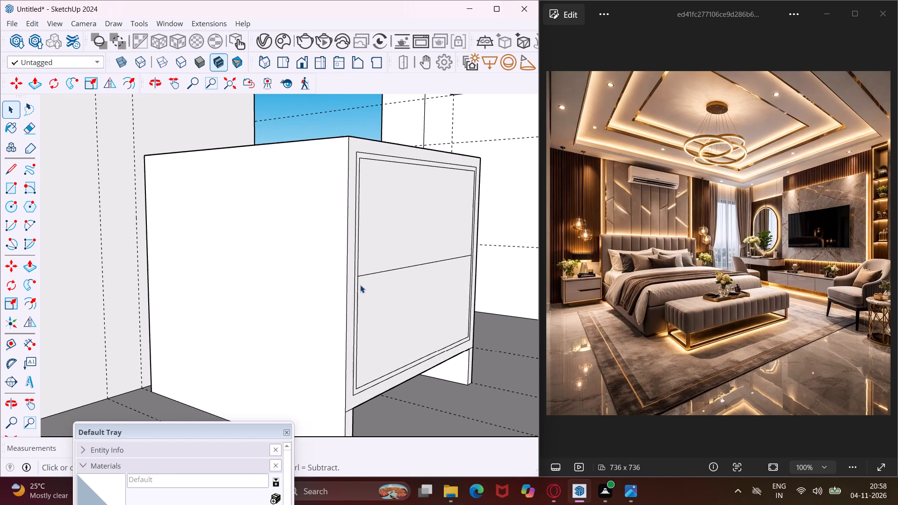
pyautogui.click(362, 273)
pyautogui.click(361, 277)
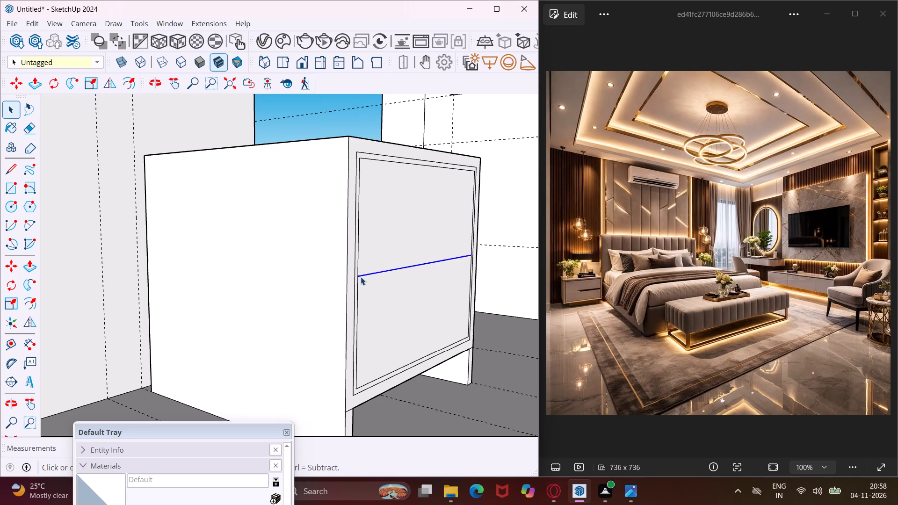
pyautogui.press('m')
pyautogui.scroll(7, 358, 278)
pyautogui.click(357, 276)
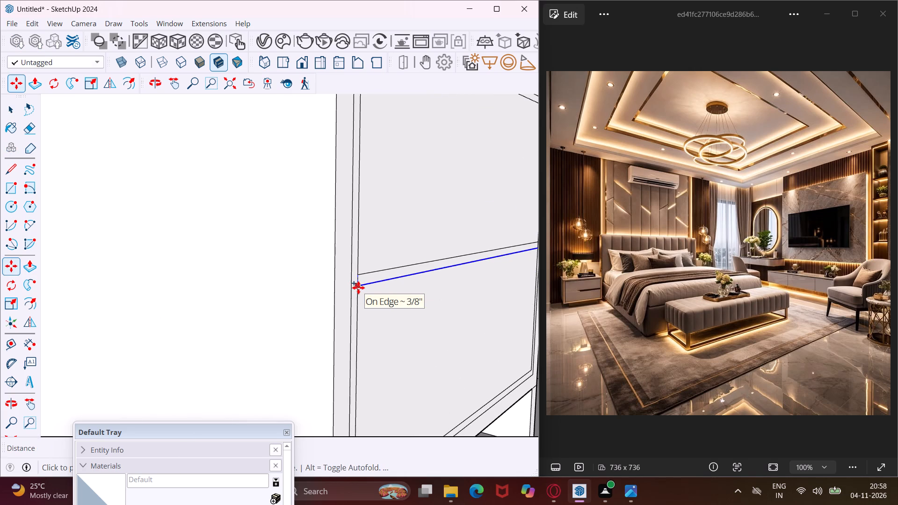
pyautogui.write('.4"')
pyautogui.press('Return')
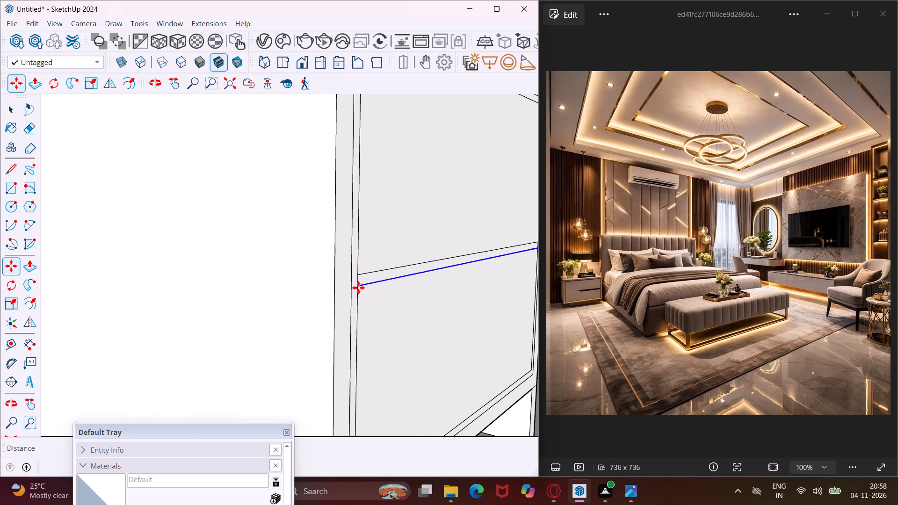
pyautogui.scroll(-18, 340, 296)
pyautogui.scroll(-5, 335, 295)
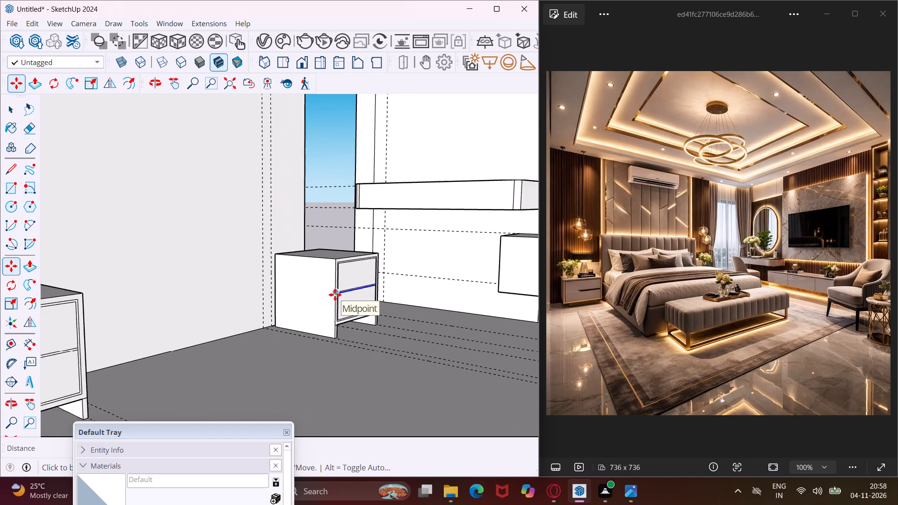
pyautogui.scroll(-10, 335, 295)
pyautogui.press('Escape')
pyautogui.press('space')
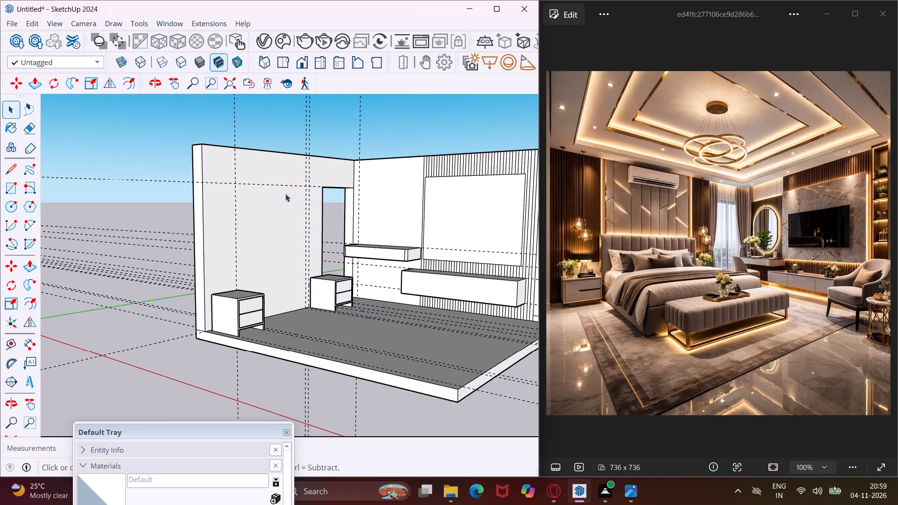
# Draw a full-height rectangle on the wall between the two bedside tables, from the floor edge to the wall's top edge.
pyautogui.scroll(5, 285, 194)
pyautogui.moveTo(285, 194); pyautogui.dragTo(230, 225, button='middle')
pyautogui.moveTo(245, 215); pyautogui.dragTo(190, 219, button='middle')
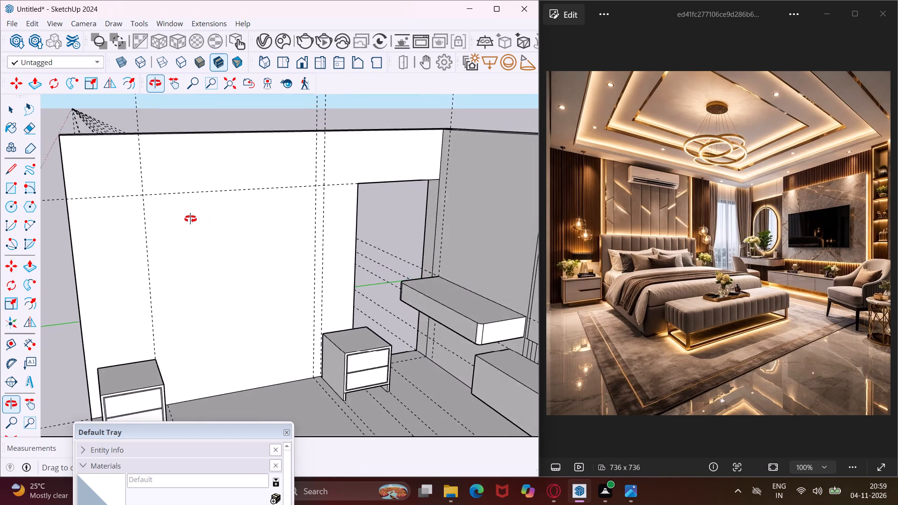
pyautogui.moveTo(190, 219); pyautogui.dragTo(157, 223, button='middle')
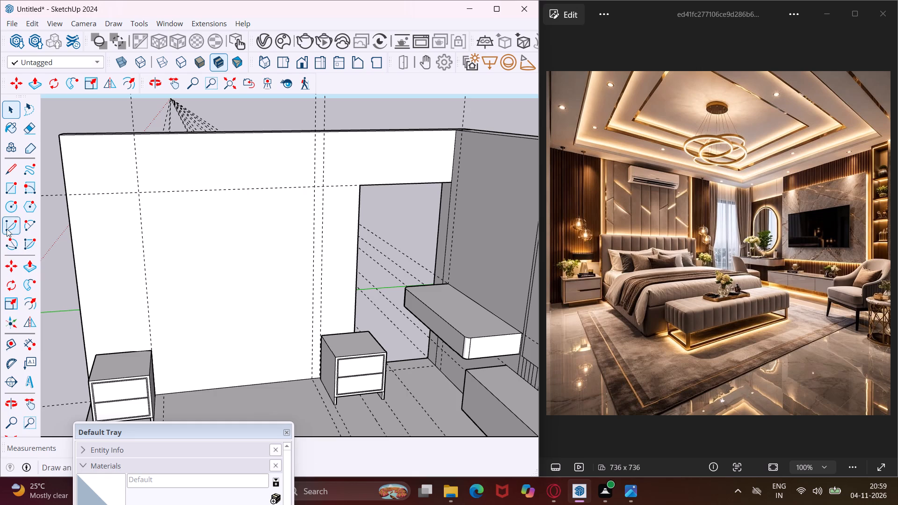
pyautogui.click(15, 192)
pyautogui.scroll(8, 164, 369)
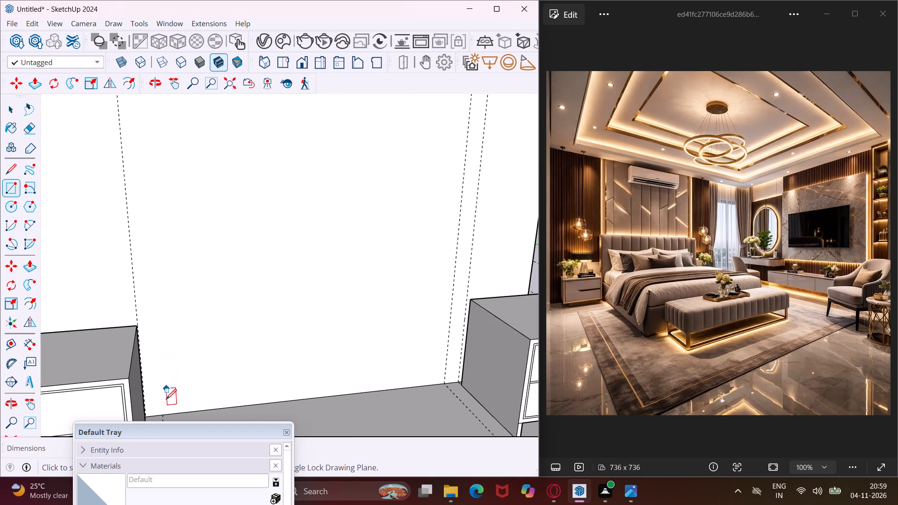
pyautogui.click(154, 417)
pyautogui.scroll(-9, 205, 368)
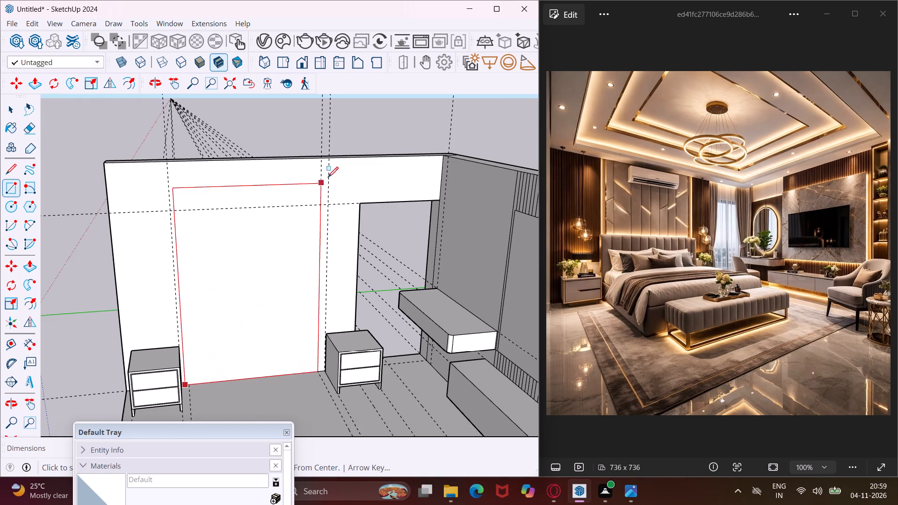
pyautogui.scroll(9, 323, 159)
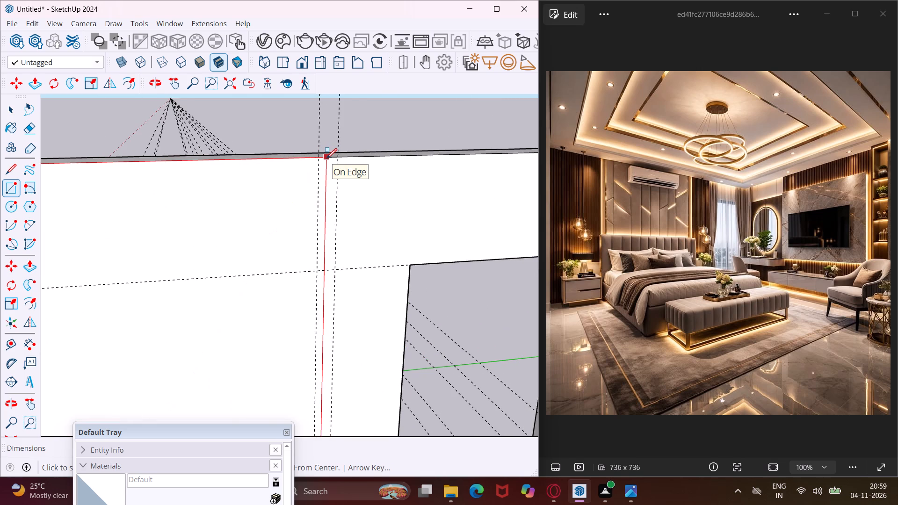
pyautogui.click(326, 159)
pyautogui.scroll(-10, 325, 172)
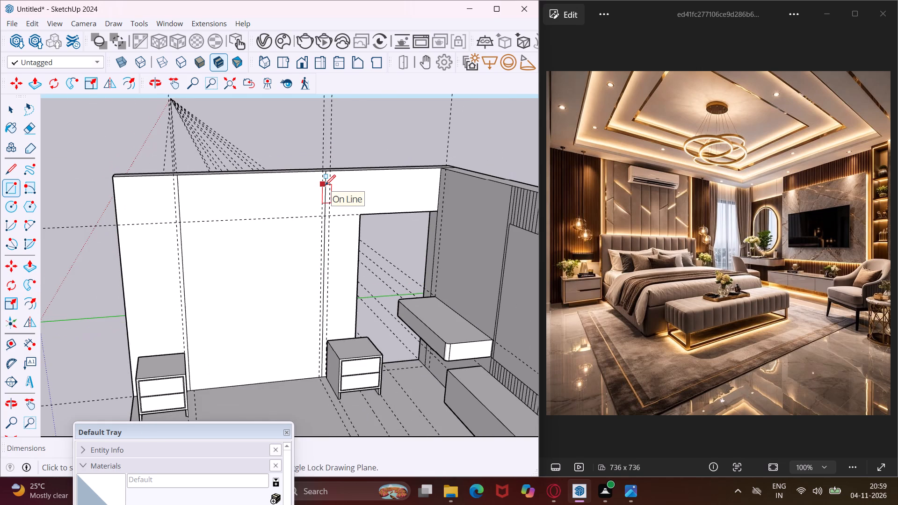
pyautogui.press('Escape')
pyautogui.press('space')
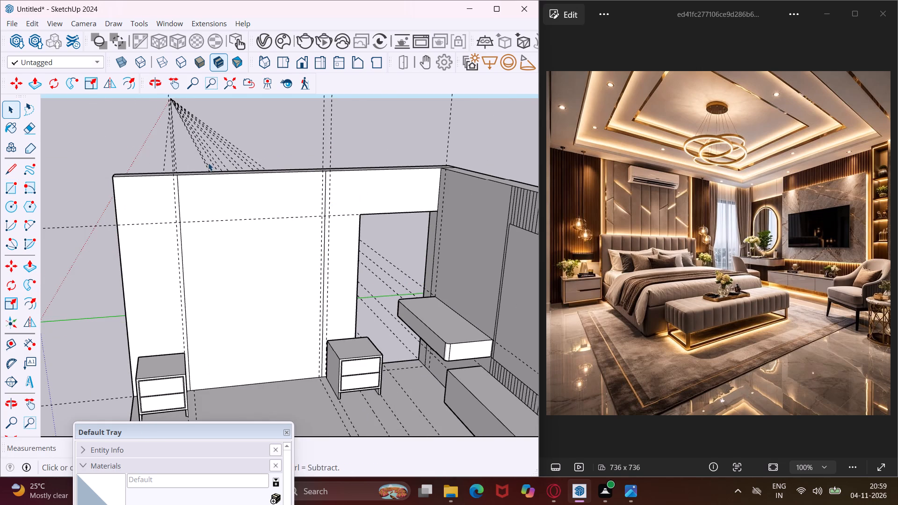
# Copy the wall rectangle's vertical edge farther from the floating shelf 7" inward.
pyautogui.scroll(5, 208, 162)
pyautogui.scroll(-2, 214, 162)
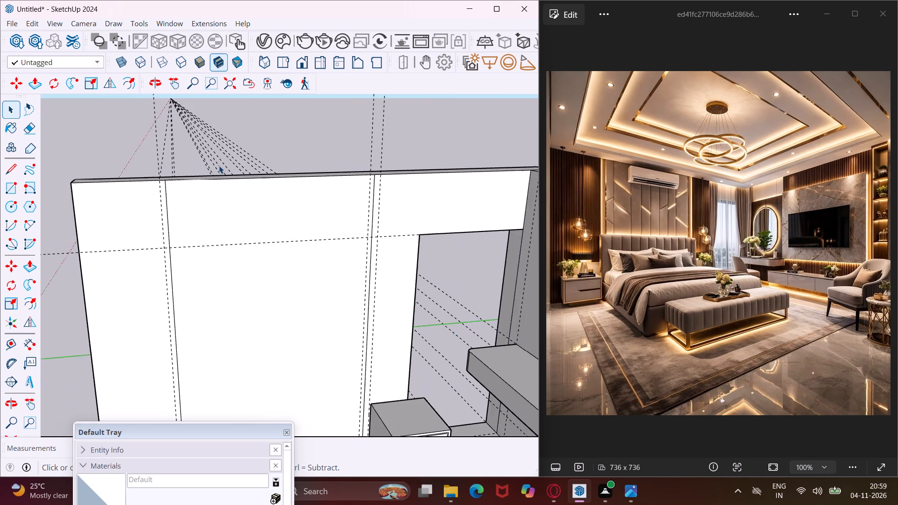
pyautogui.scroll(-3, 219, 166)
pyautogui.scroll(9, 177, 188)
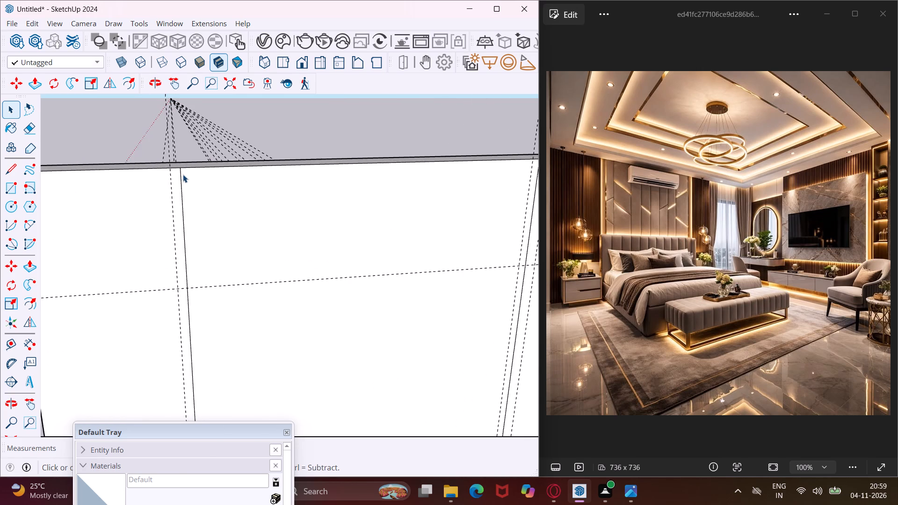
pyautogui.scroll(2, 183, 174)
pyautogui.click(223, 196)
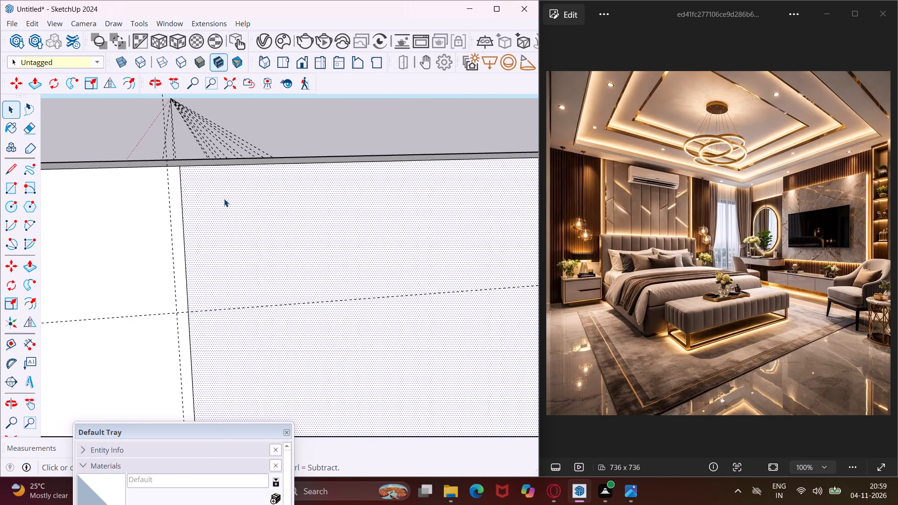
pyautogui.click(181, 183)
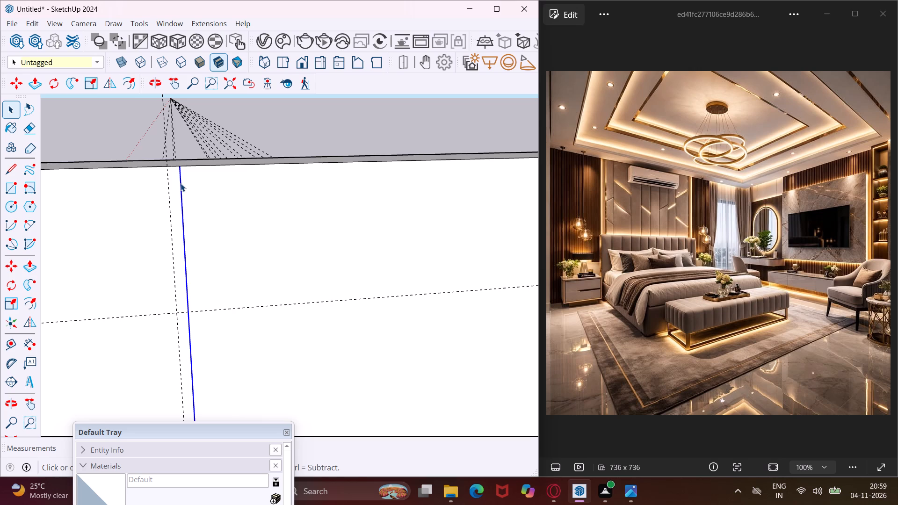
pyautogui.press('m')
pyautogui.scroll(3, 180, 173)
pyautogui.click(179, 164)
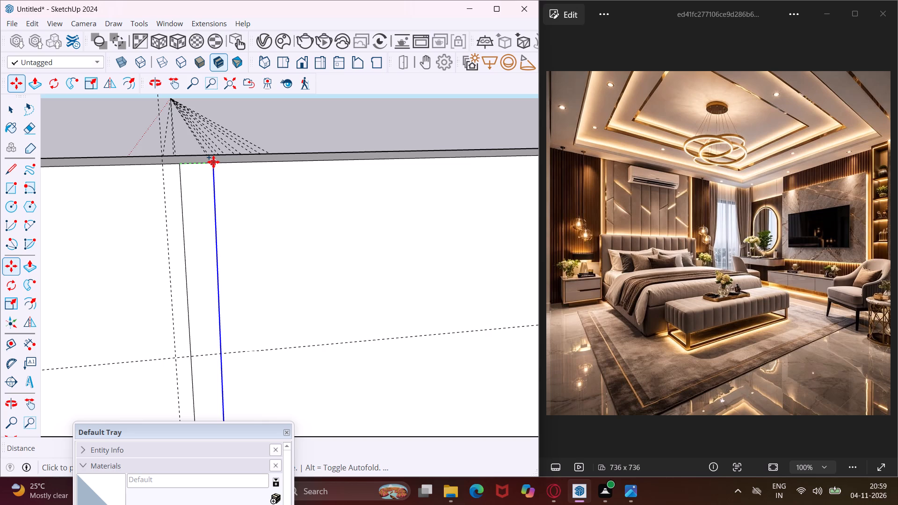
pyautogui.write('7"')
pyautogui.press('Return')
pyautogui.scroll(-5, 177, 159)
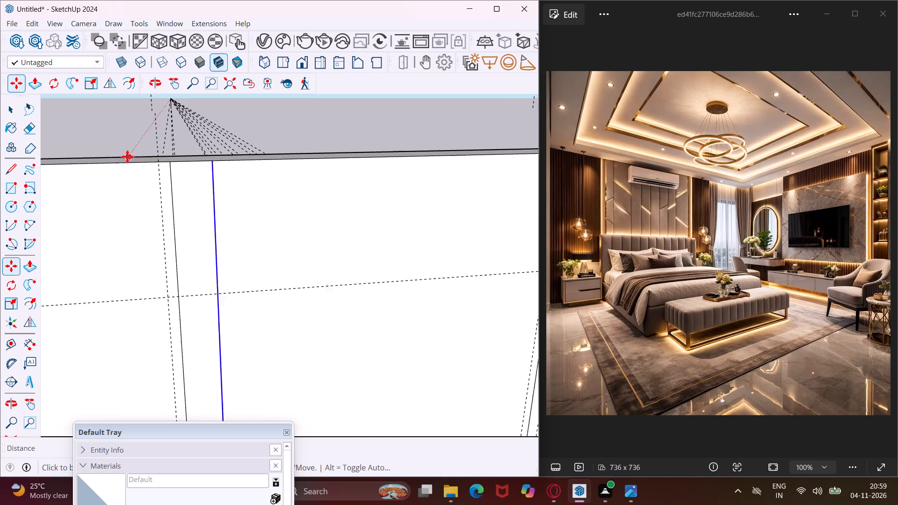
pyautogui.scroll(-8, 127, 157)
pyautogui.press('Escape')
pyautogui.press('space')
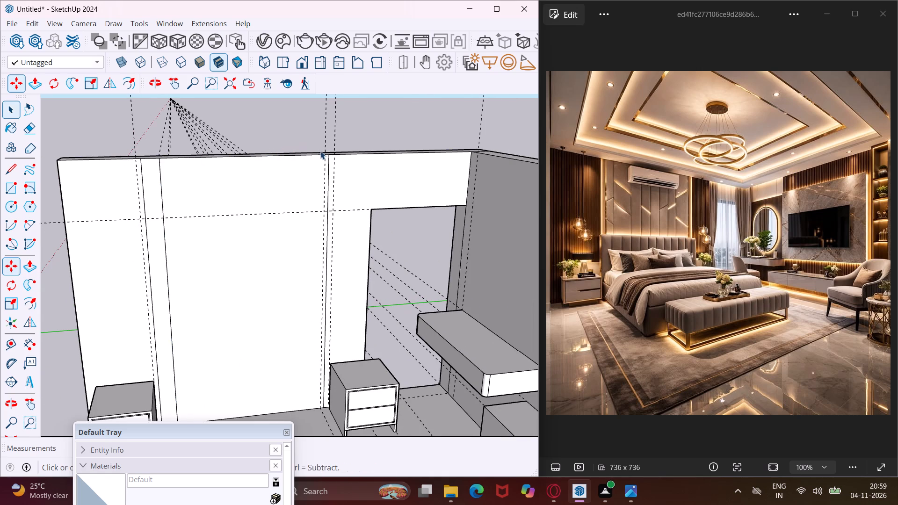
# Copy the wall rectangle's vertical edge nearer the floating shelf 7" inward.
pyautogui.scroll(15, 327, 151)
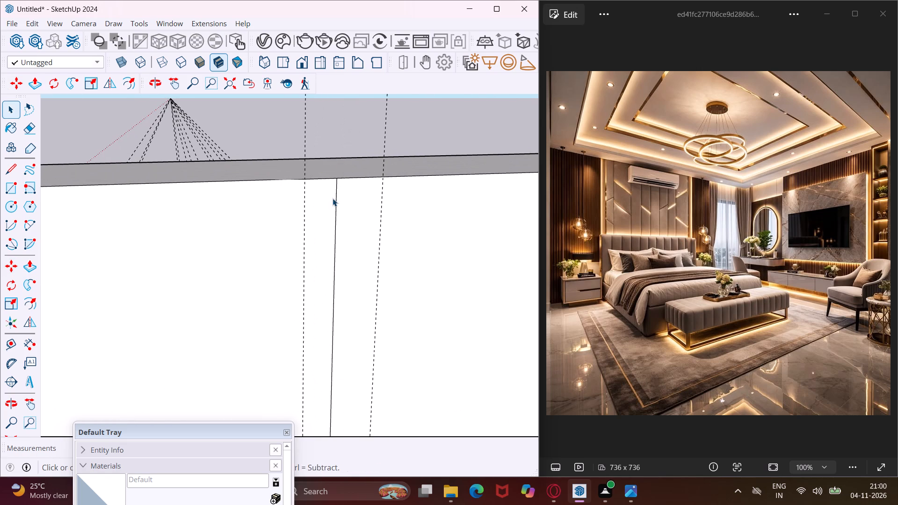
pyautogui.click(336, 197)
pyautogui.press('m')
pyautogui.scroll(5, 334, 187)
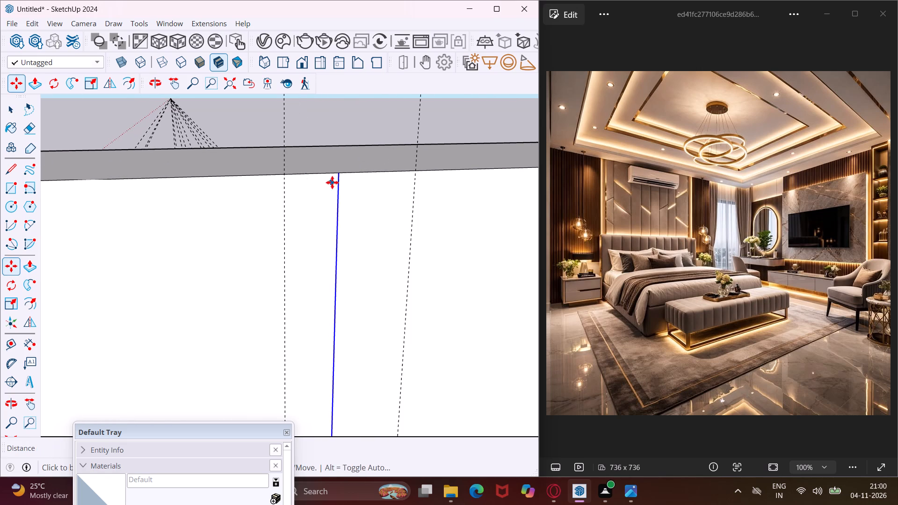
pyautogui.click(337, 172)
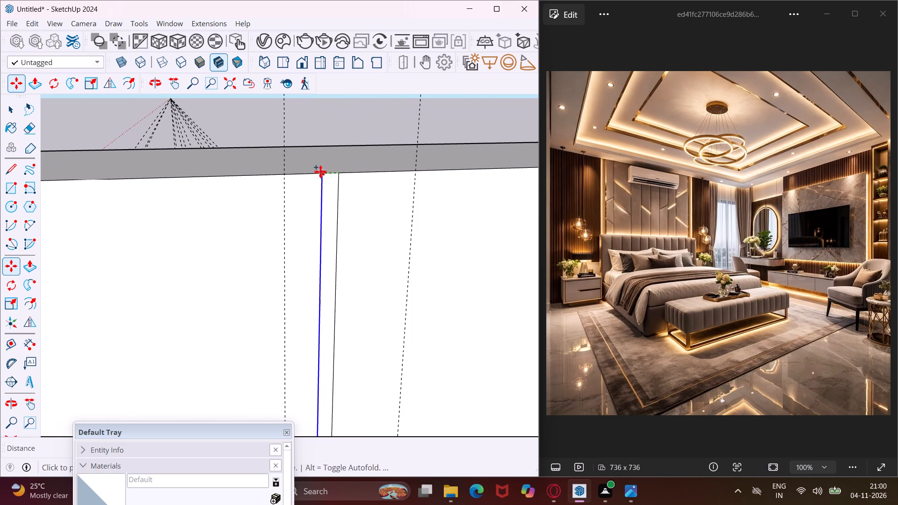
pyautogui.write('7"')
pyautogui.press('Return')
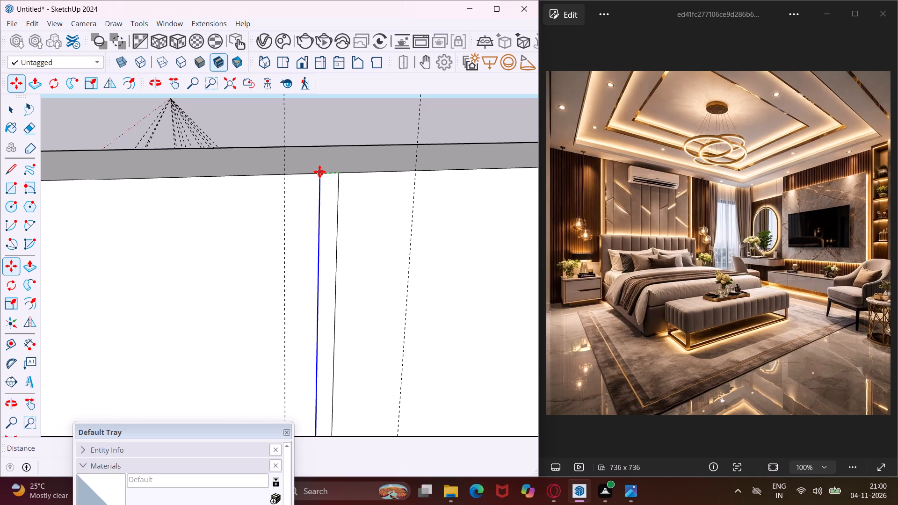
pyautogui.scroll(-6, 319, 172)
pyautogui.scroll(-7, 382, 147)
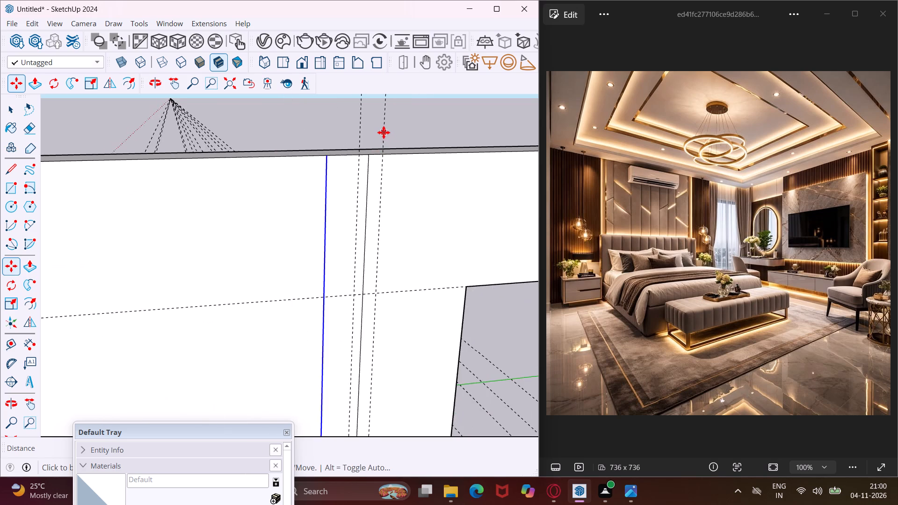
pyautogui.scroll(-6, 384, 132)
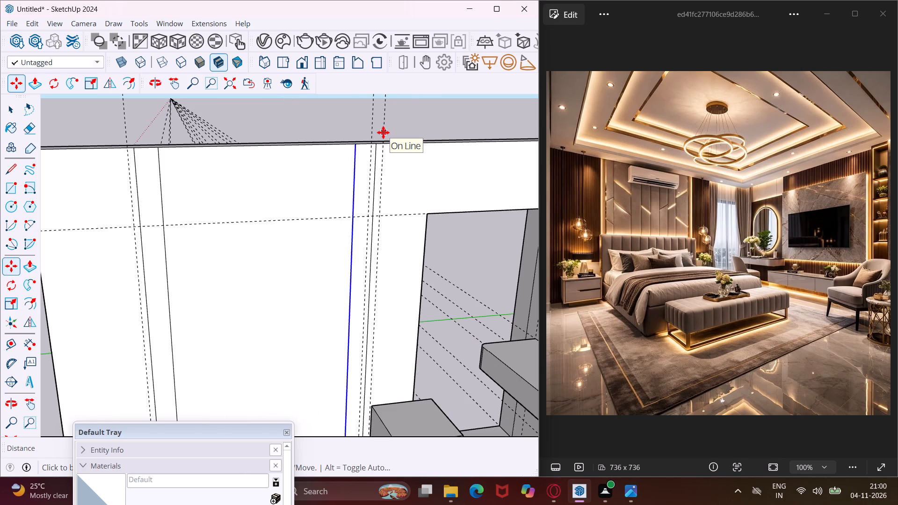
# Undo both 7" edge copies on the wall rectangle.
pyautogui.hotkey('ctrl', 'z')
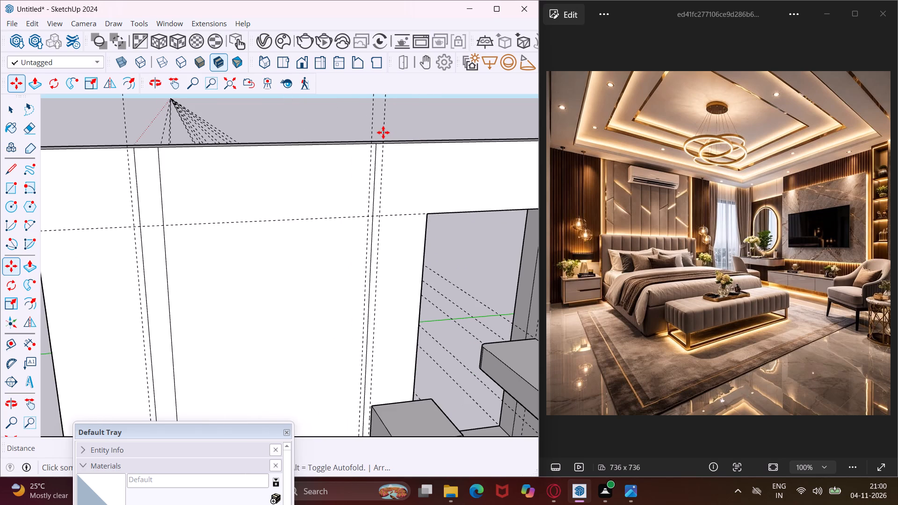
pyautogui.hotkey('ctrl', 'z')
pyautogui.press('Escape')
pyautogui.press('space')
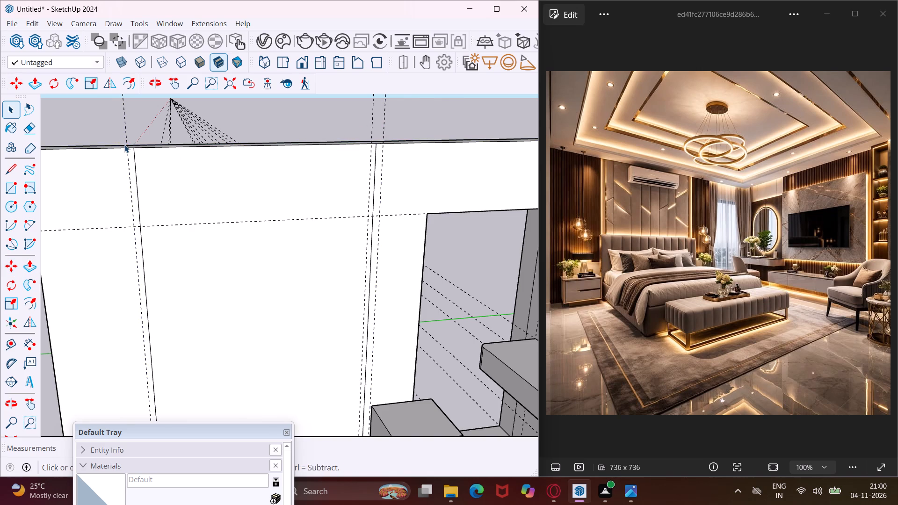
# Copy the wall rectangle's vertical edge farther from the floating shelf 5" inward.
pyautogui.scroll(17, 124, 144)
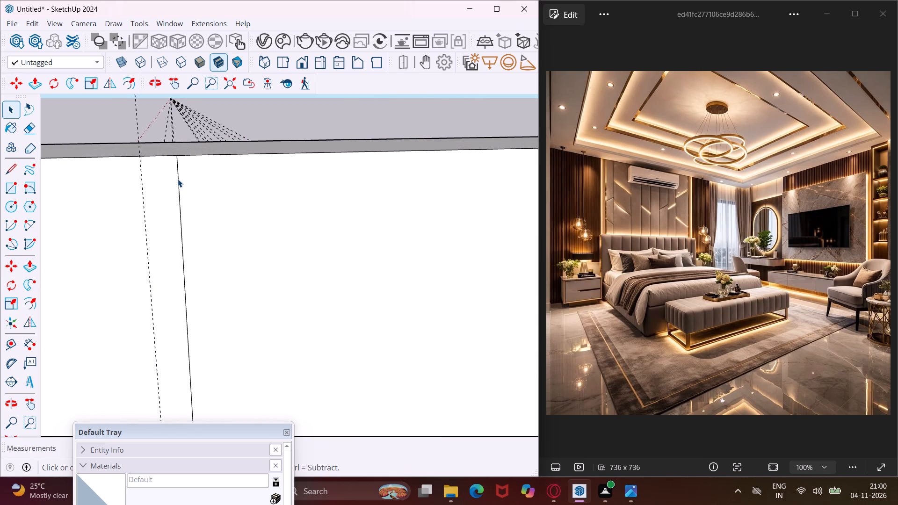
pyautogui.click(178, 179)
pyautogui.press('m')
pyautogui.scroll(3, 170, 168)
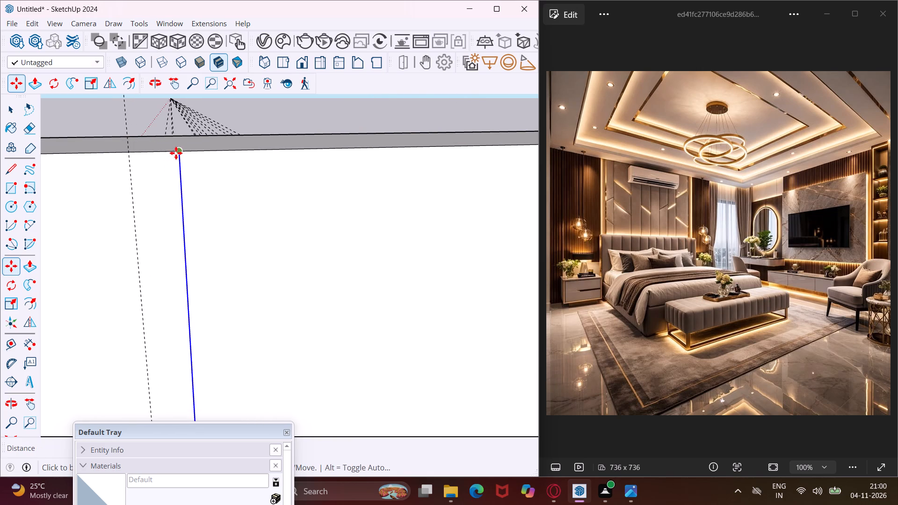
pyautogui.click(178, 151)
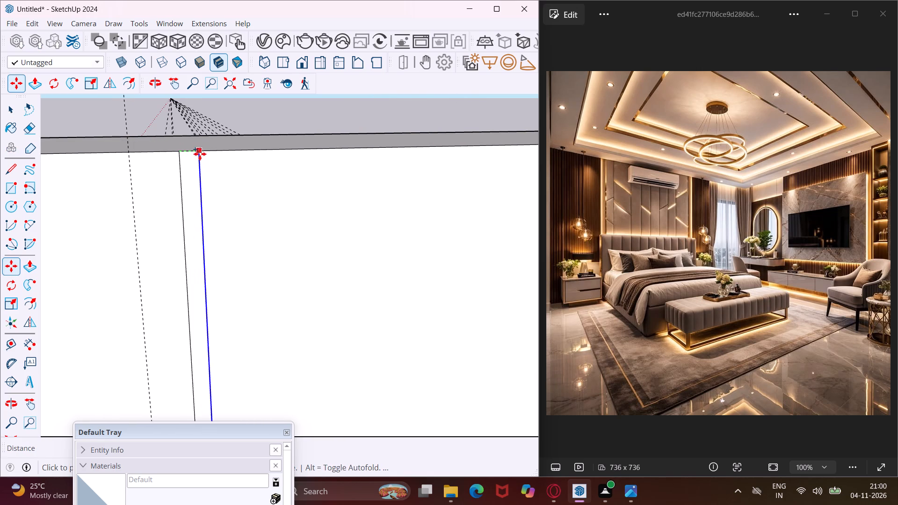
pyautogui.write('5"')
pyautogui.press('Return')
pyautogui.scroll(-6, 201, 154)
pyautogui.scroll(-6, 120, 189)
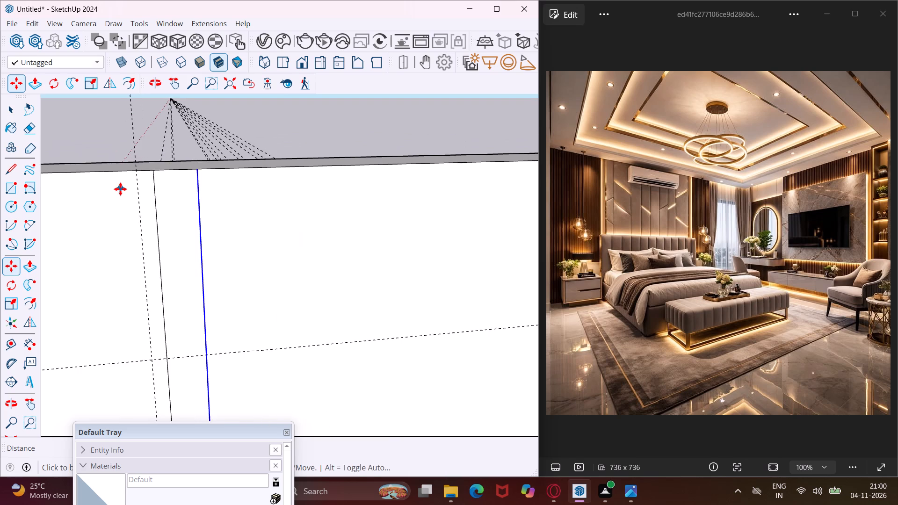
pyautogui.scroll(-13, 116, 189)
pyautogui.press('Escape')
pyautogui.press('space')
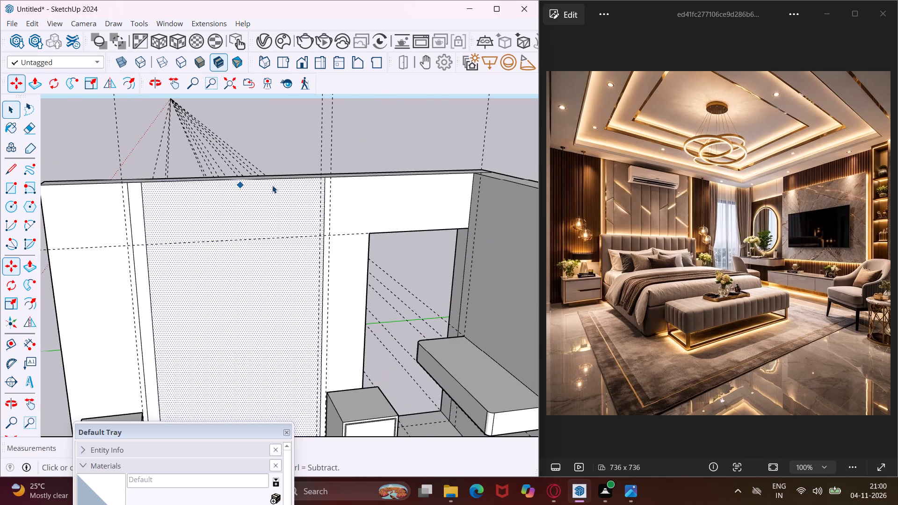
# Copy the wall rectangle's vertical edge nearer the floating shelf 5" inward.
pyautogui.scroll(16, 317, 176)
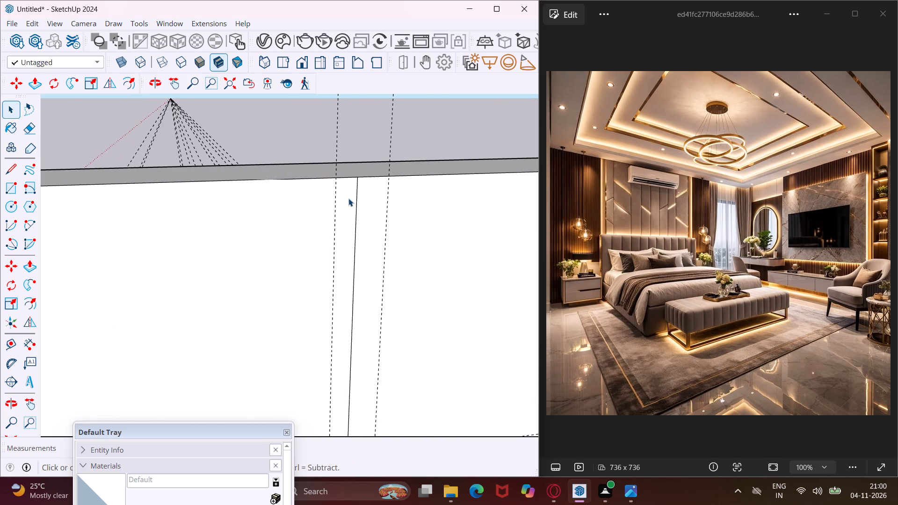
pyautogui.click(356, 199)
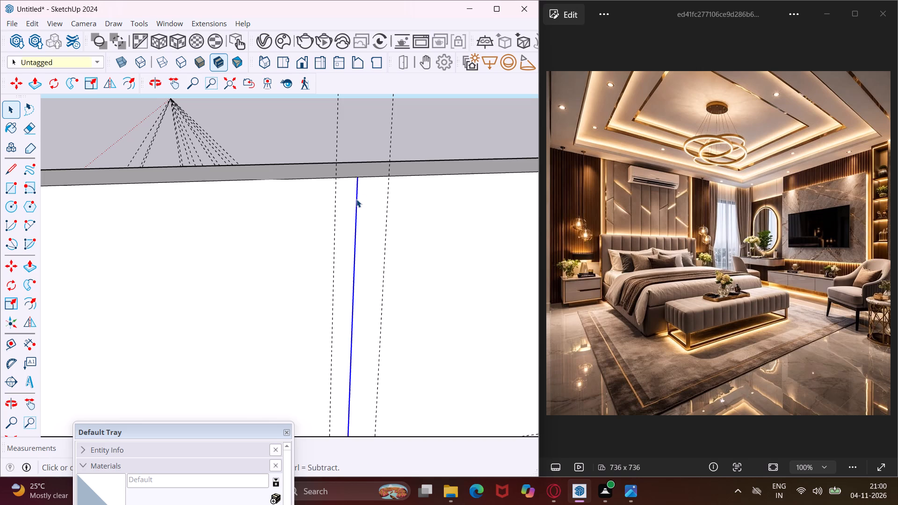
pyautogui.press('m')
pyautogui.click(357, 178)
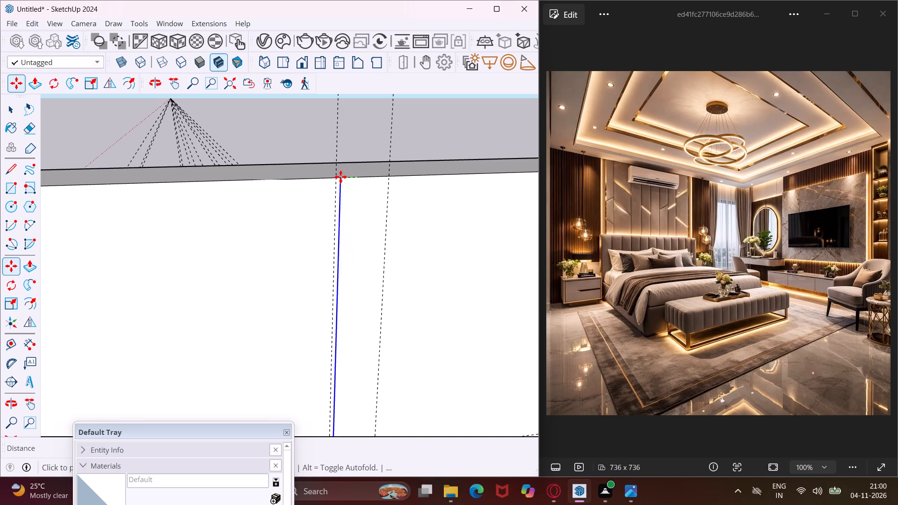
pyautogui.write('5"')
pyautogui.press('Return')
pyautogui.scroll(-19, 340, 177)
pyautogui.scroll(4, 200, 170)
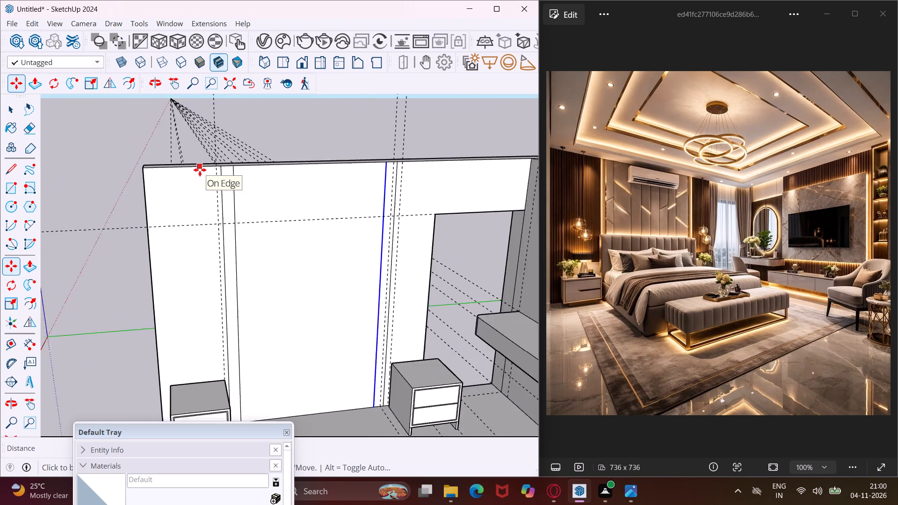
pyautogui.scroll(10, 200, 170)
pyautogui.press('Escape')
pyautogui.press('space')
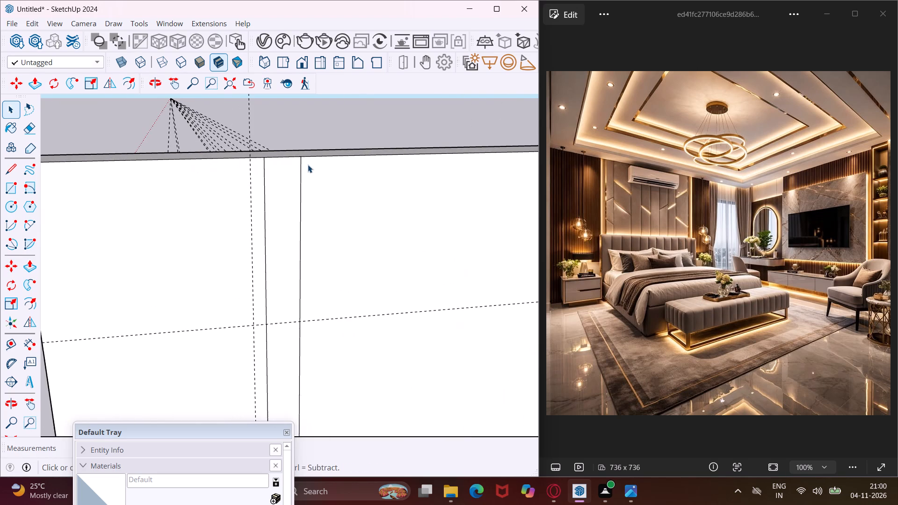
# Copy the inner vertical line on the side farther from the floating shelf 1" inward.
pyautogui.scroll(4, 307, 159)
pyautogui.moveTo(301, 158); pyautogui.dragTo(268, 165, button='middle')
pyautogui.scroll(4, 300, 165)
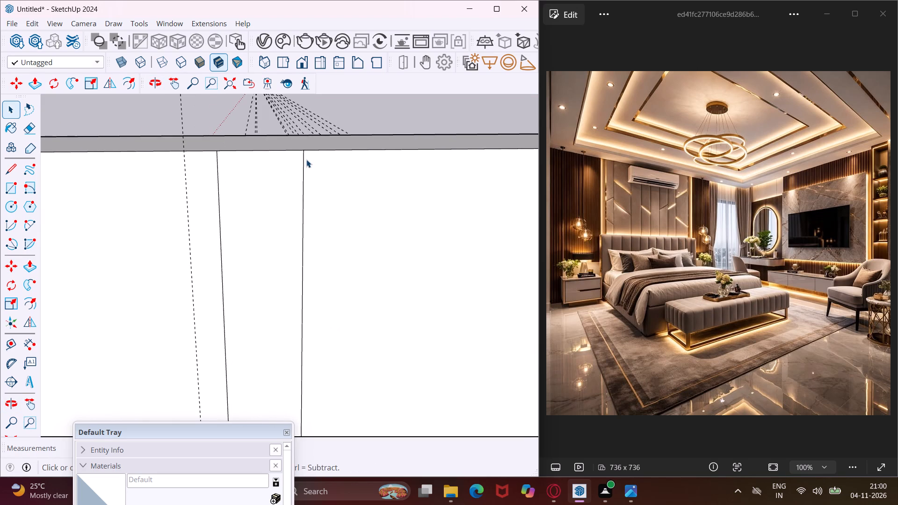
pyautogui.click(304, 158)
pyautogui.press('m')
pyautogui.scroll(4, 304, 153)
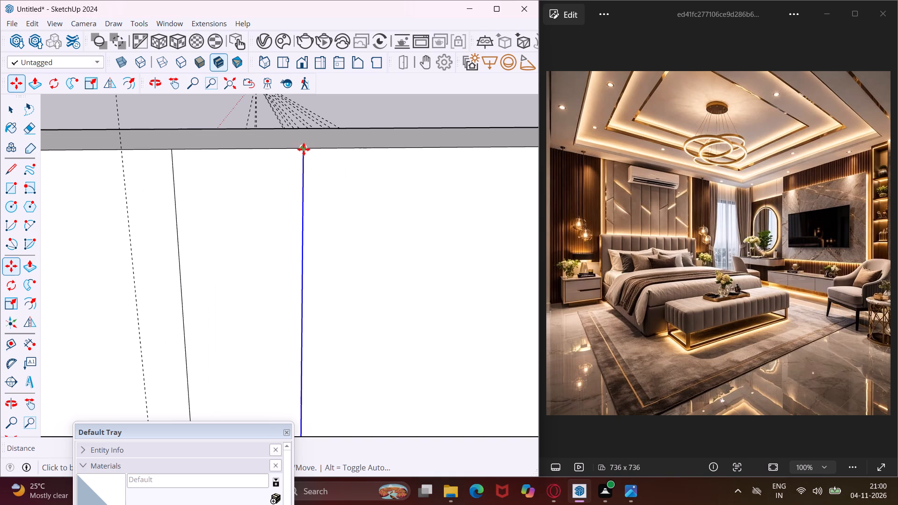
pyautogui.click(304, 147)
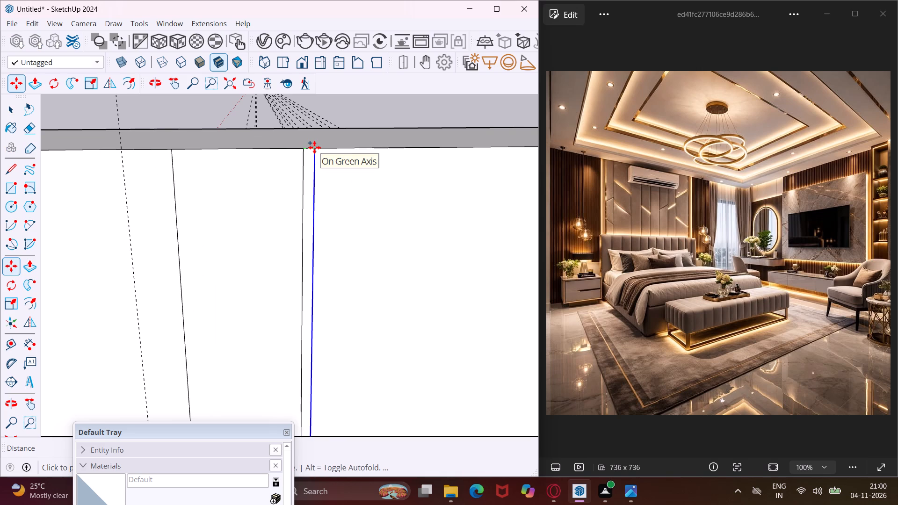
pyautogui.write('1"')
pyautogui.press('Return')
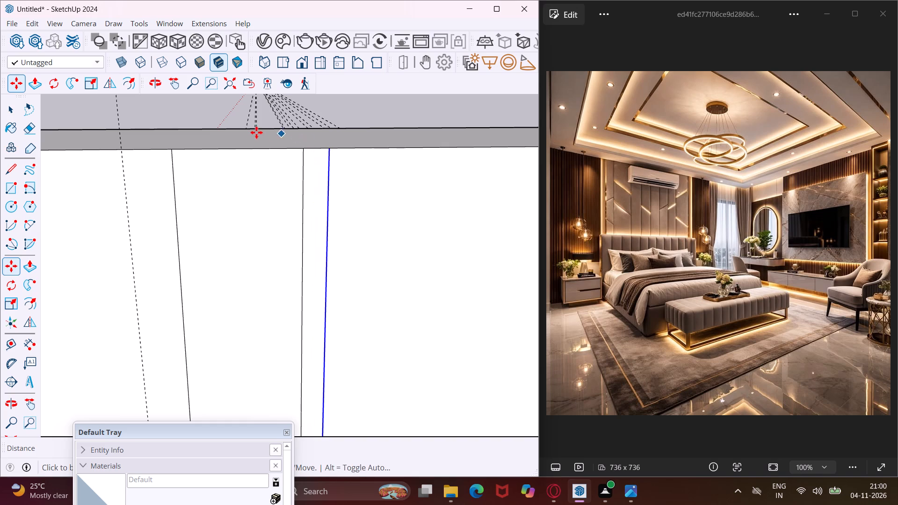
pyautogui.scroll(-6, 252, 131)
pyautogui.scroll(1, 185, 155)
pyautogui.scroll(-14, 175, 162)
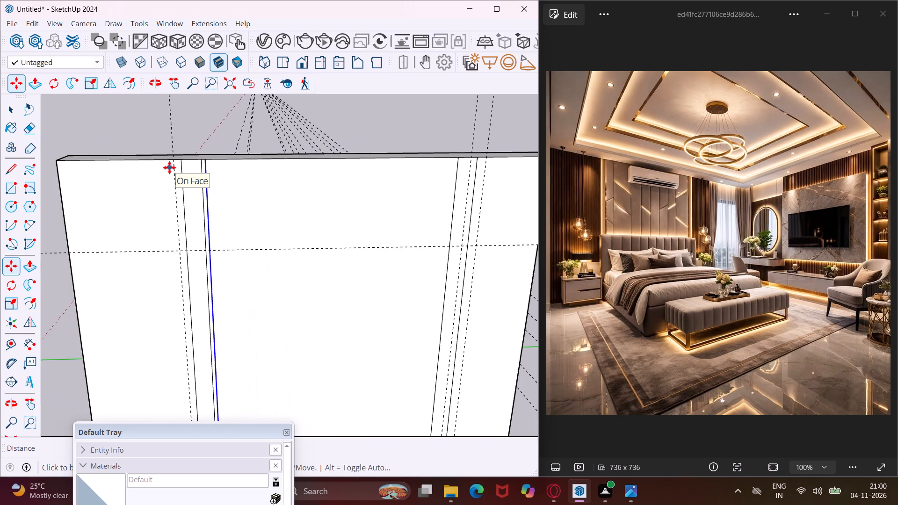
pyautogui.scroll(-4, 169, 167)
pyautogui.press('Escape')
pyautogui.press('space')
# Copy the inner vertical line on the side nearer the floating shelf 1" inward.
pyautogui.scroll(4, 370, 158)
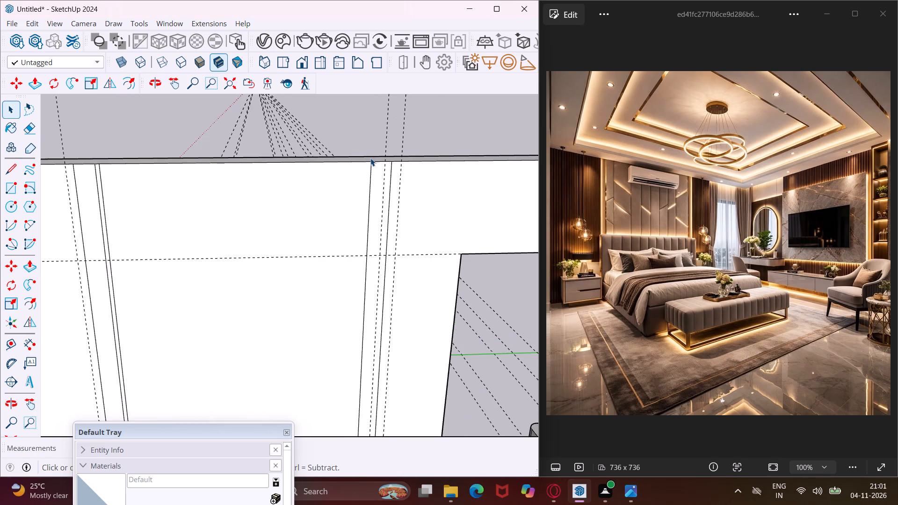
pyautogui.scroll(13, 370, 158)
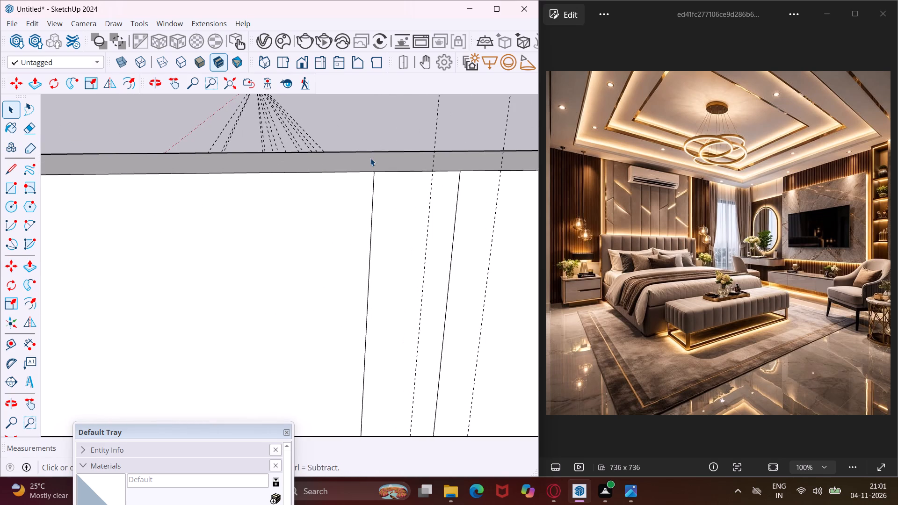
pyautogui.click(373, 193)
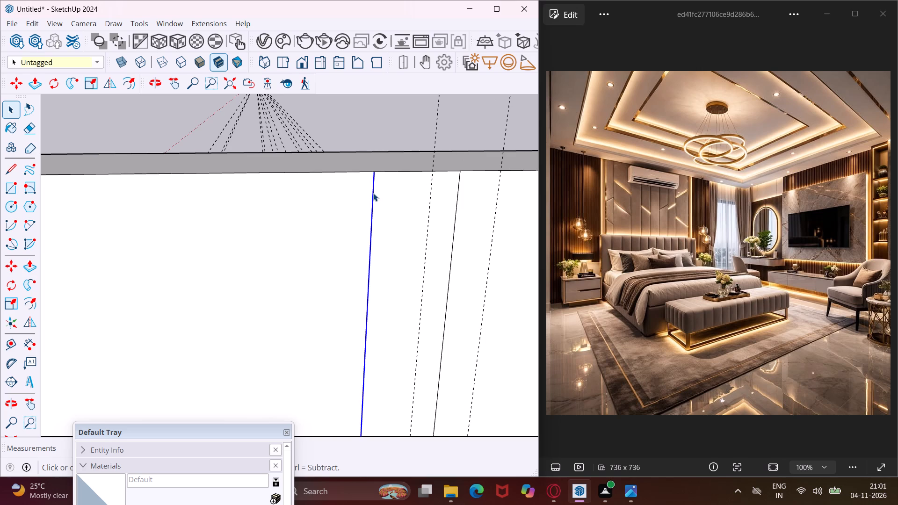
pyautogui.press('m')
pyautogui.scroll(7, 373, 175)
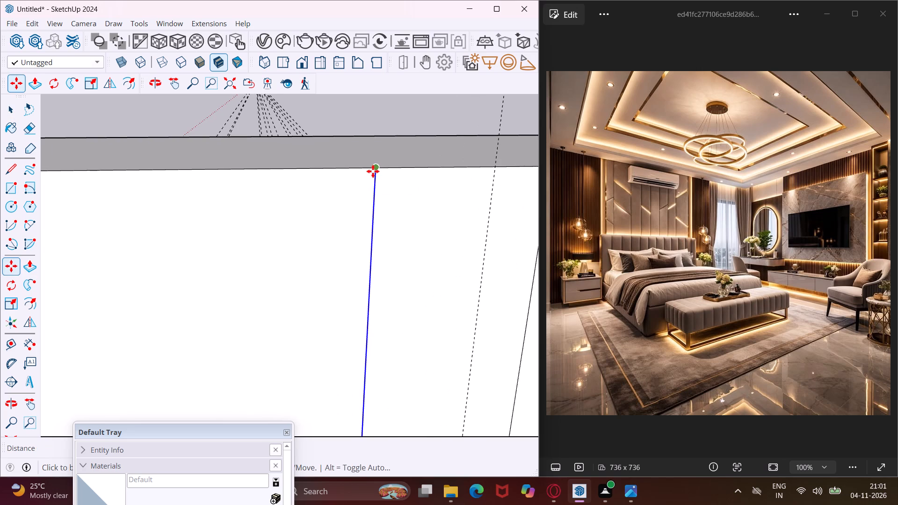
pyautogui.click(377, 168)
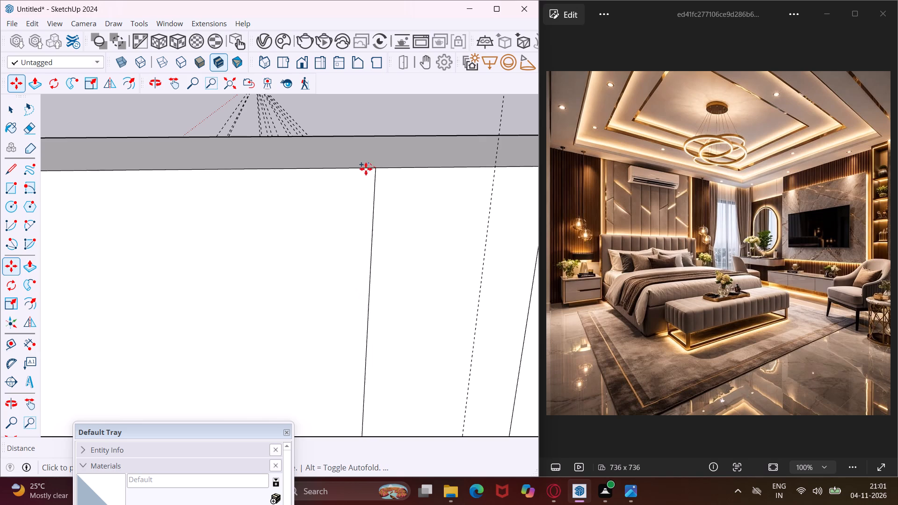
pyautogui.write('1"')
pyautogui.press('Return')
pyautogui.scroll(-4, 363, 169)
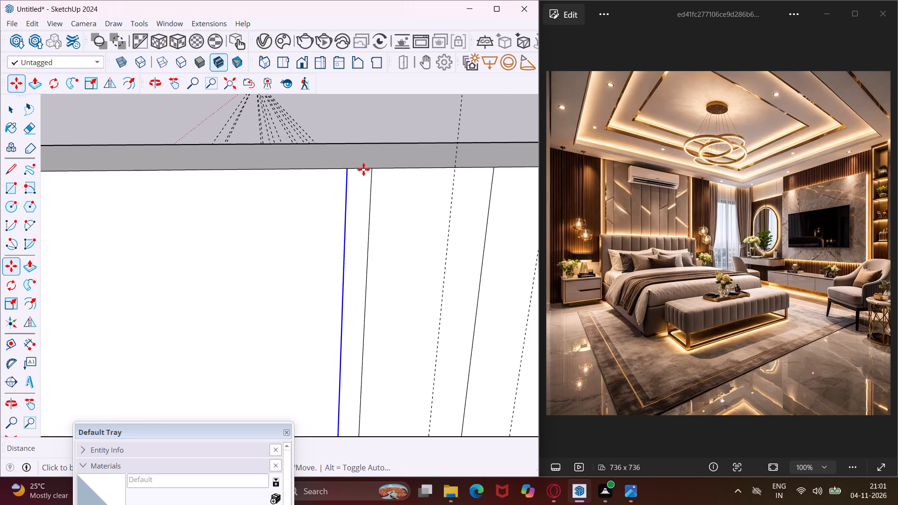
pyautogui.scroll(-12, 363, 169)
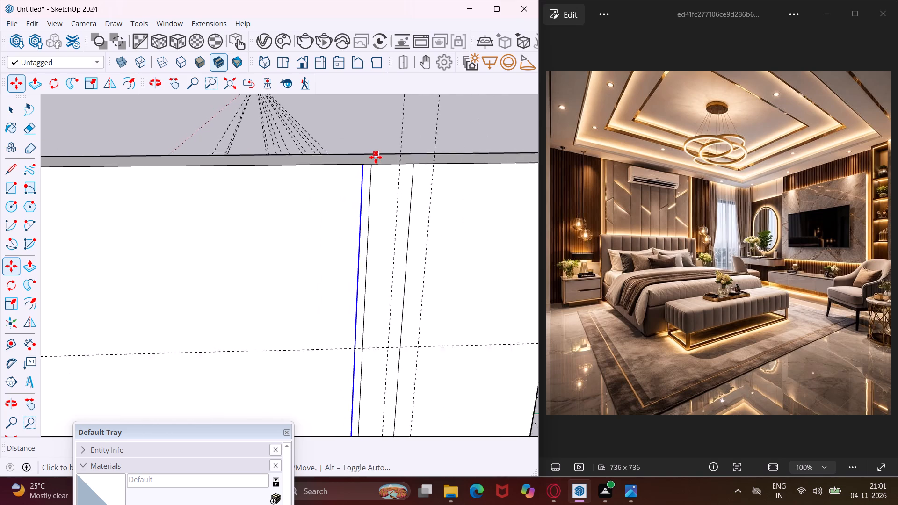
pyautogui.scroll(-10, 376, 157)
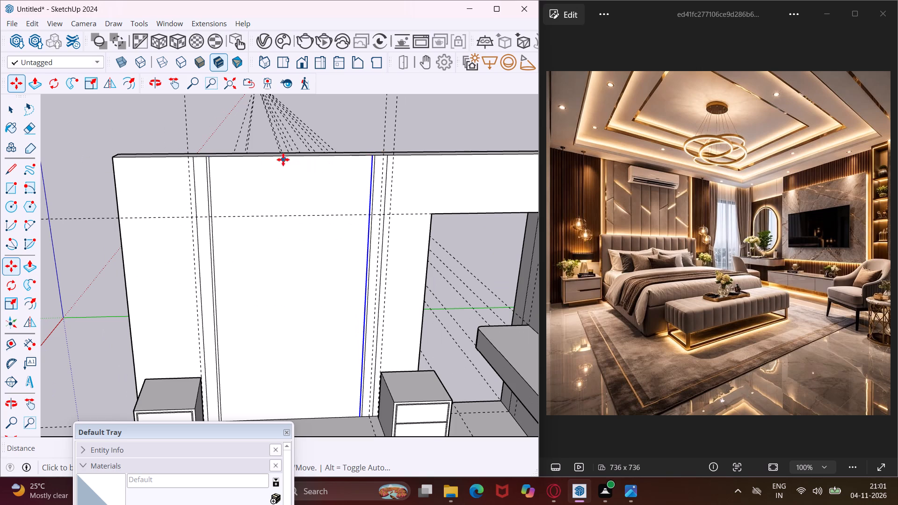
pyautogui.press('Escape')
pyautogui.press('space')
# Copy the innermost vertical line on the side farther from the floating shelf a short distance further into the central panel.
pyautogui.scroll(4, 239, 165)
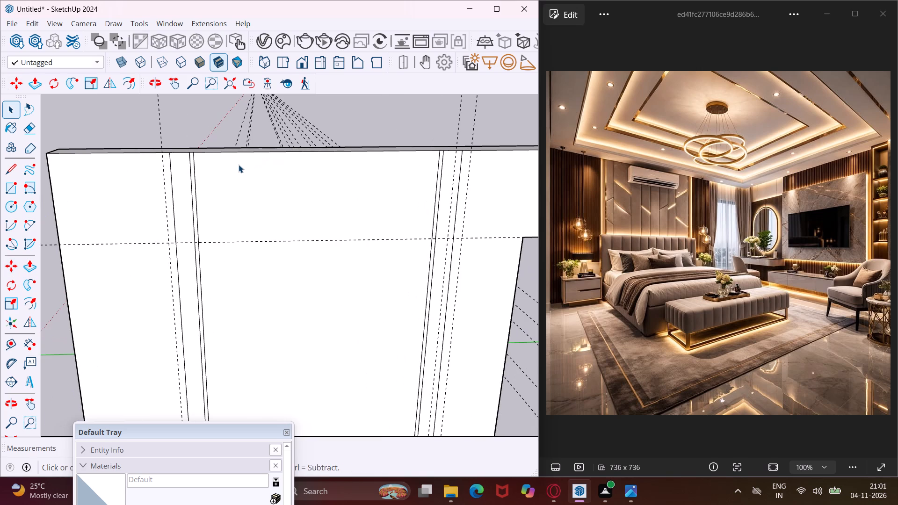
pyautogui.scroll(3, 227, 164)
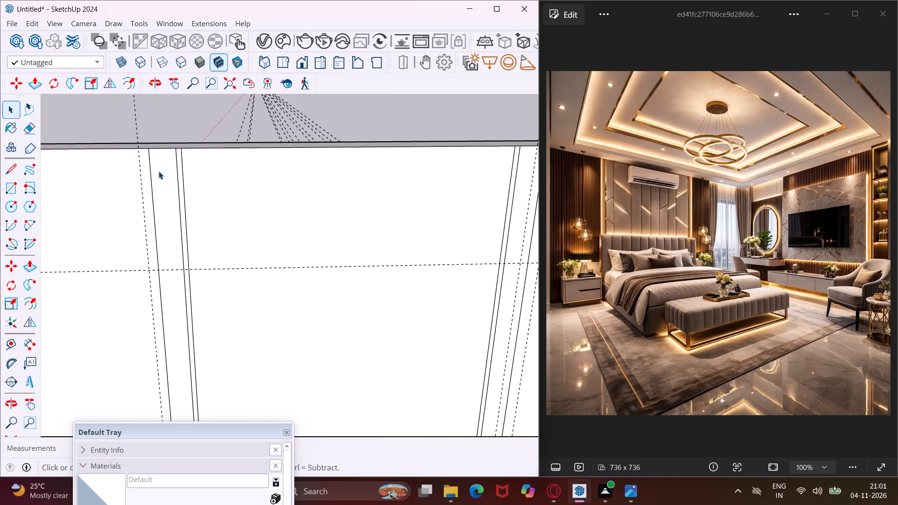
pyautogui.scroll(3, 150, 159)
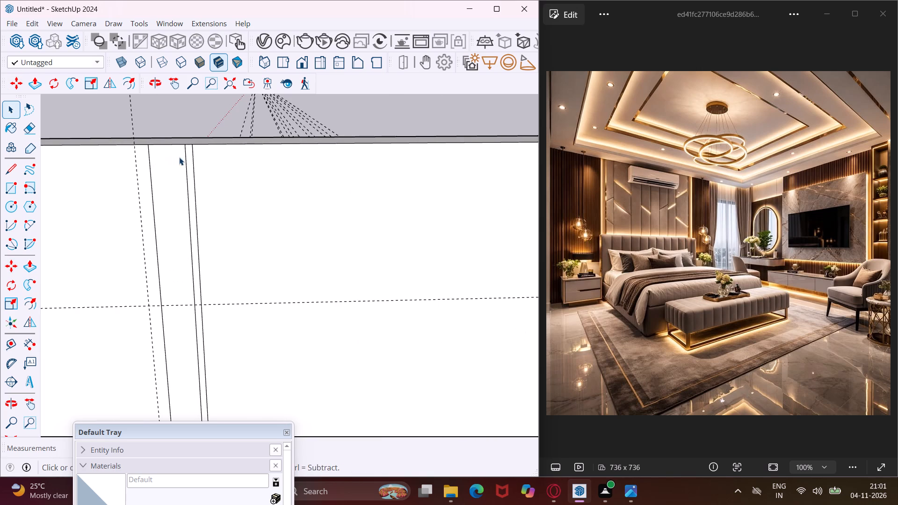
pyautogui.click(192, 148)
pyautogui.press('m')
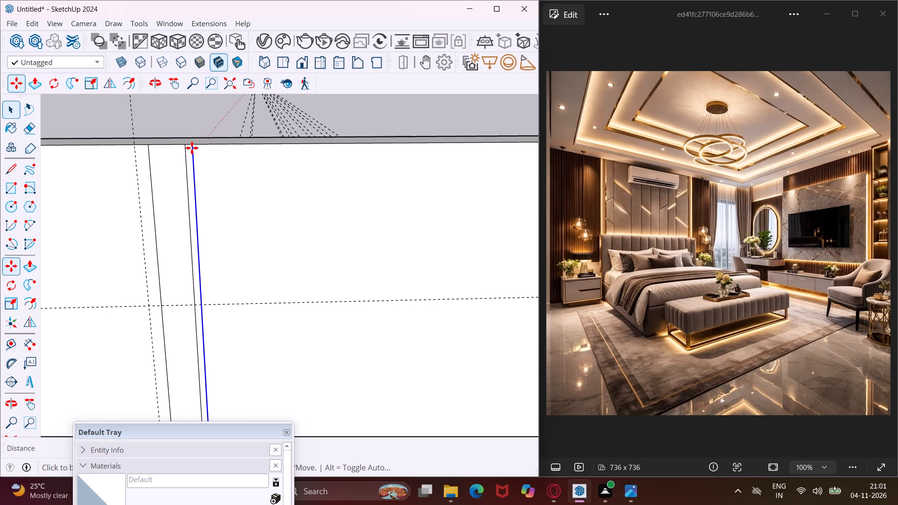
pyautogui.scroll(2, 192, 148)
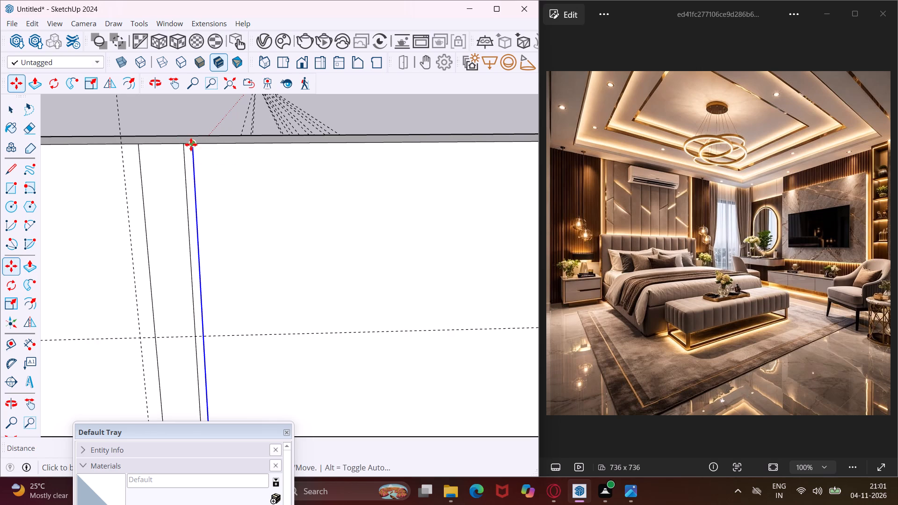
pyautogui.click(191, 143)
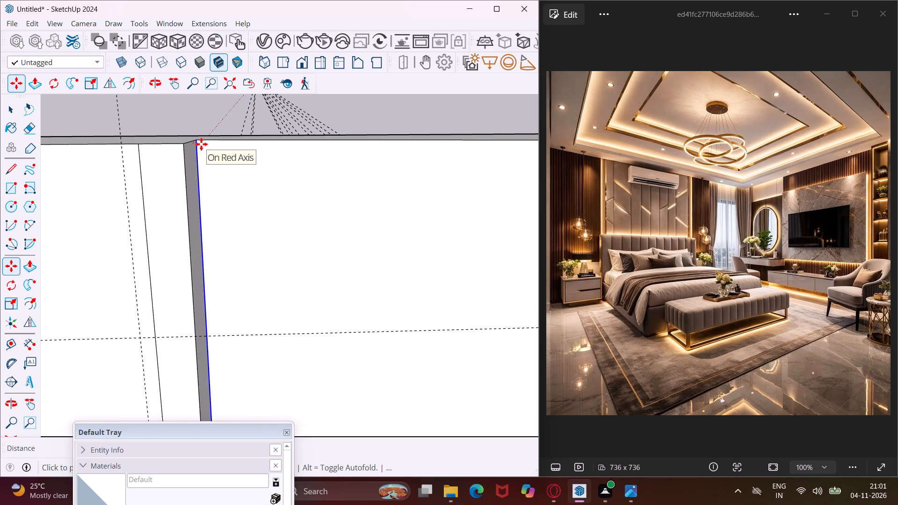
pyautogui.click(253, 145)
# Copy the new panel line slightly further inward to form a narrow vertical groove.
pyautogui.scroll(7, 253, 145)
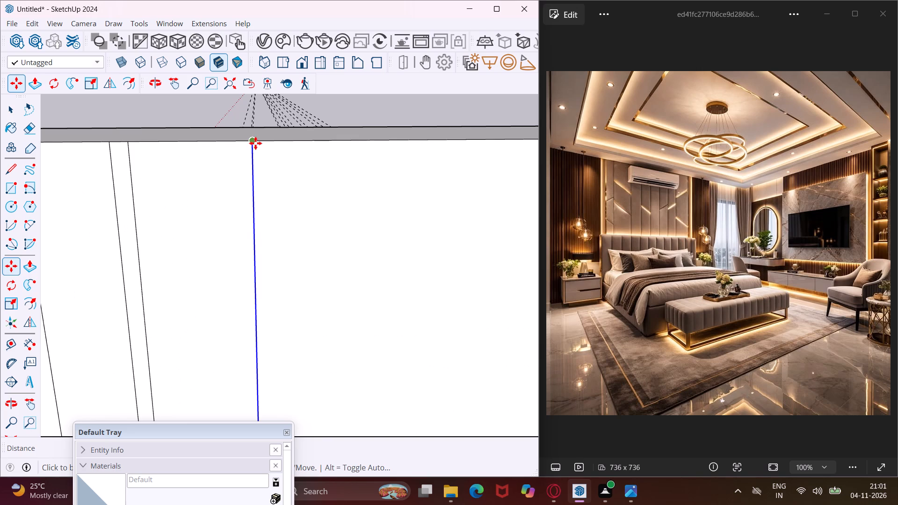
pyautogui.click(253, 140)
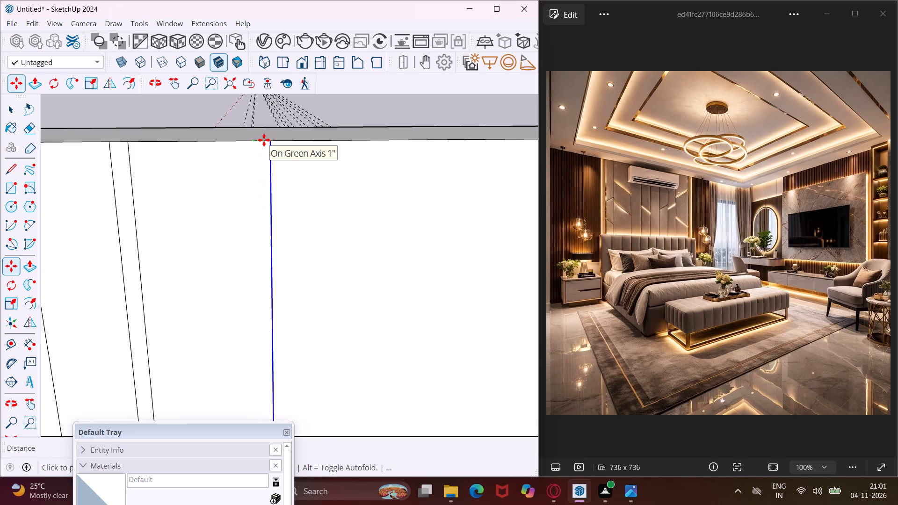
pyautogui.scroll(8, 264, 140)
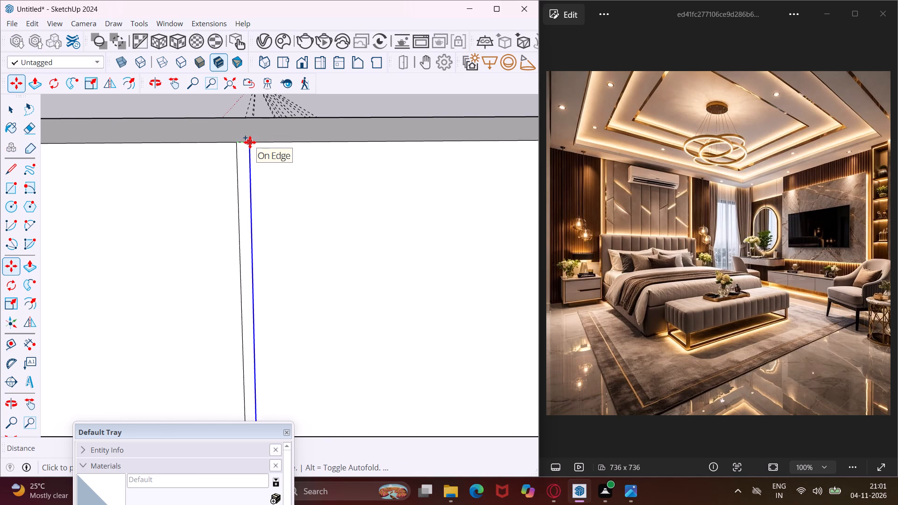
pyautogui.click(248, 142)
pyautogui.scroll(-8, 272, 148)
pyautogui.press('Escape')
pyautogui.press('space')
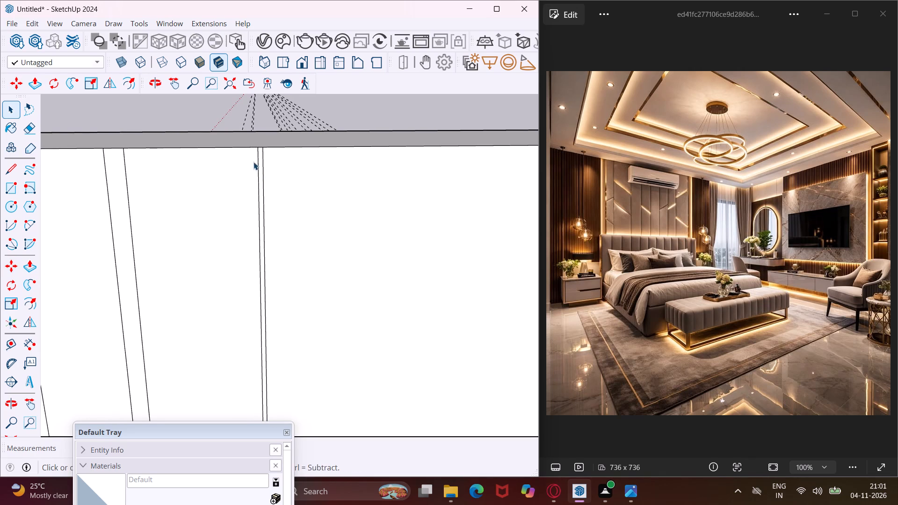
# Move the inner edge of the 1" strip farther from the floating shelf outward to narrow the strip.
pyautogui.scroll(7, 121, 152)
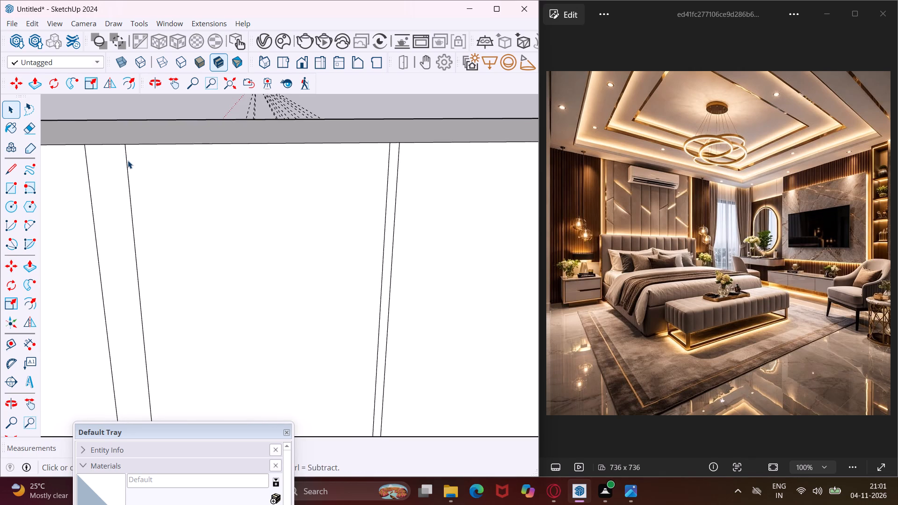
pyautogui.click(128, 160)
pyautogui.press('m')
pyautogui.scroll(4, 125, 151)
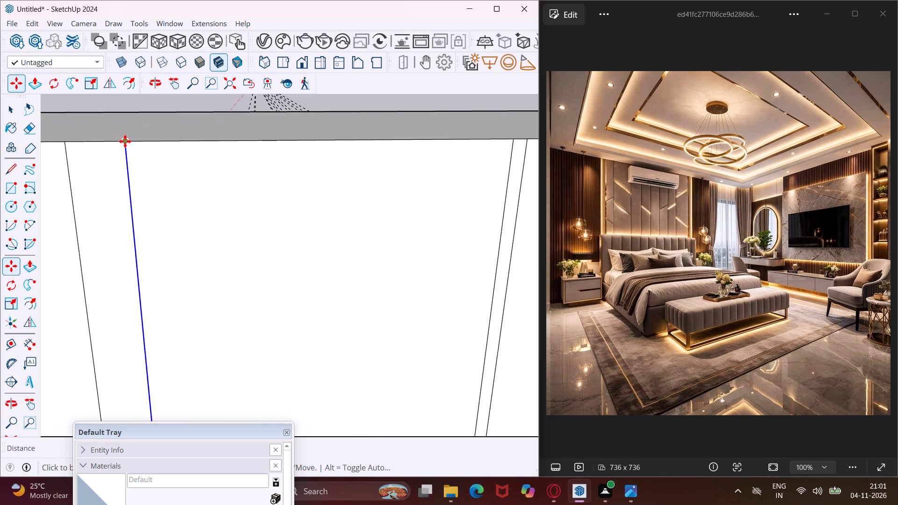
pyautogui.click(125, 141)
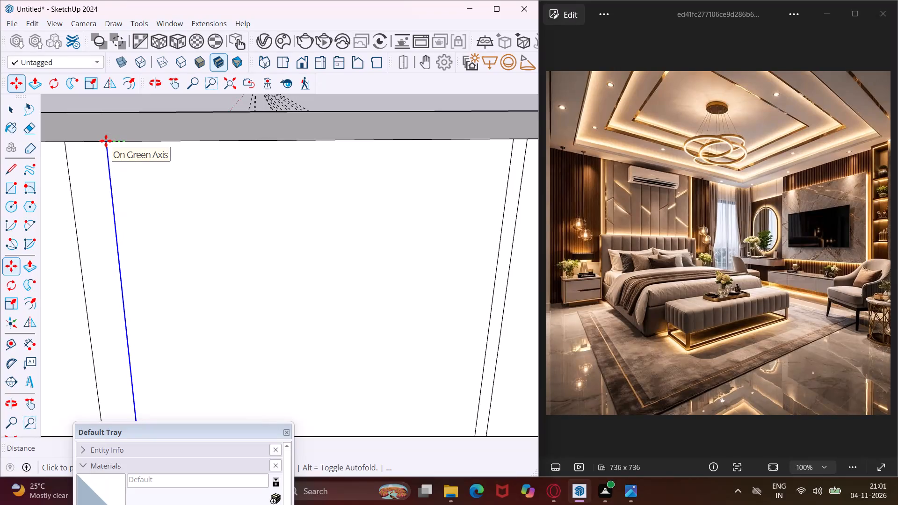
pyautogui.click(101, 141)
pyautogui.scroll(-5, 84, 165)
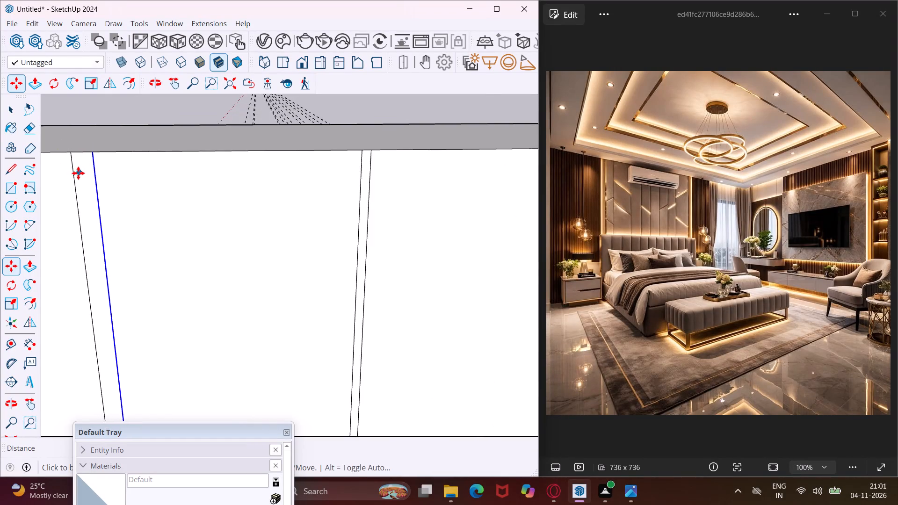
pyautogui.scroll(-19, 78, 173)
pyautogui.scroll(-4, 76, 173)
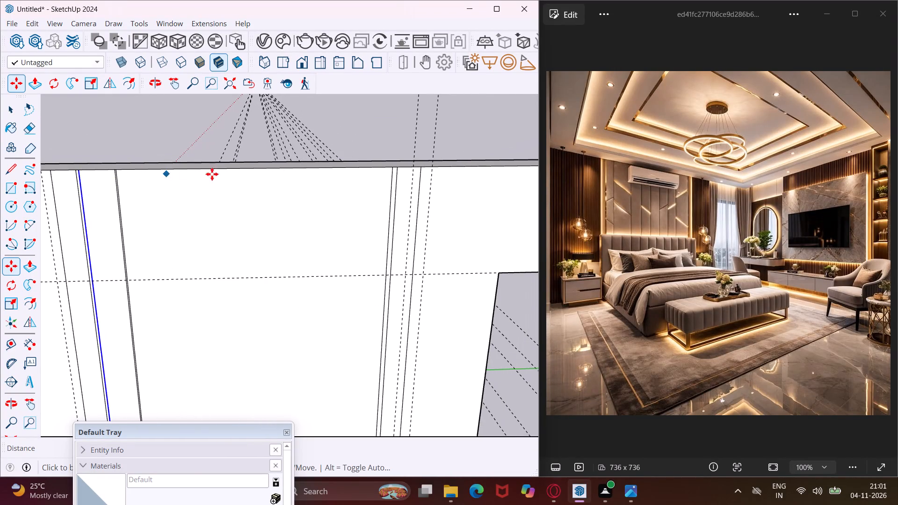
pyautogui.press('Escape')
pyautogui.press('space')
# Move the inner edge of the 1" strip nearer the floating shelf slightly outward to narrow the strip.
pyautogui.scroll(12, 381, 174)
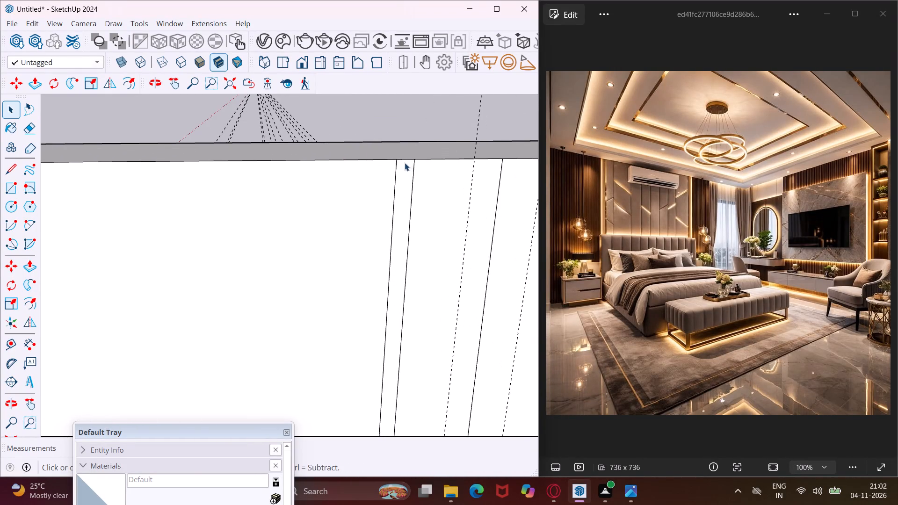
pyautogui.scroll(1, 405, 163)
pyautogui.click(397, 162)
pyautogui.press('m')
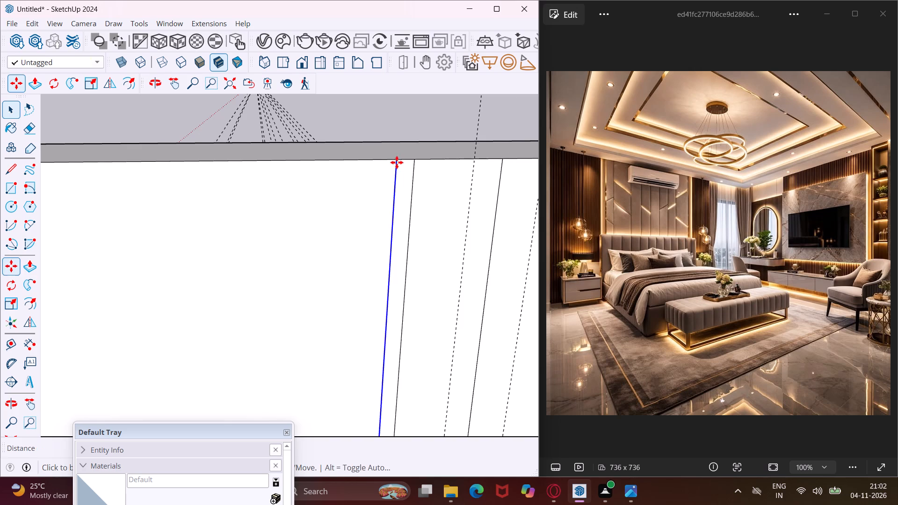
pyautogui.scroll(3, 397, 158)
pyautogui.click(397, 158)
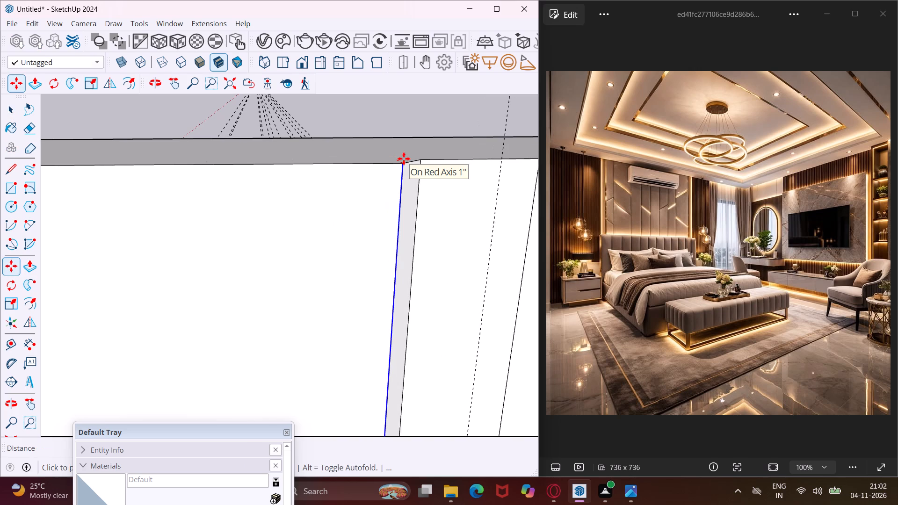
pyautogui.scroll(3, 404, 159)
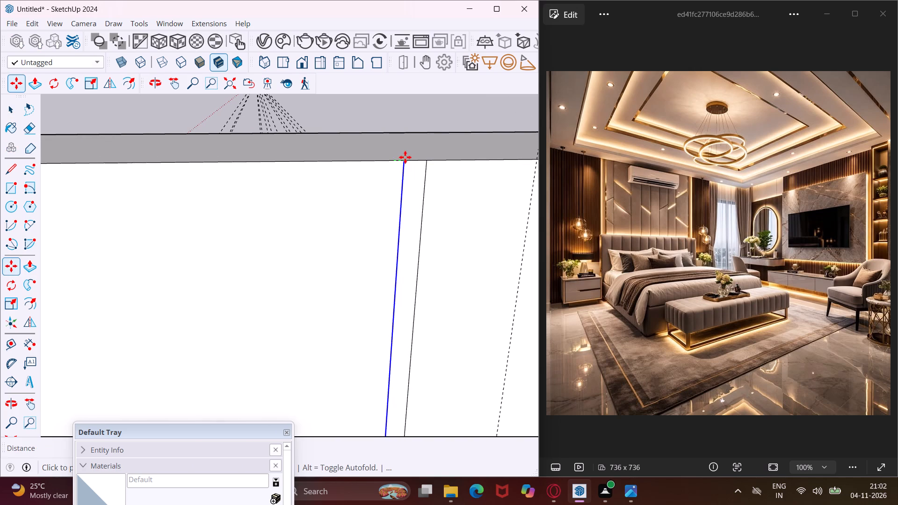
pyautogui.click(406, 157)
pyautogui.press('Escape')
pyautogui.press('space')
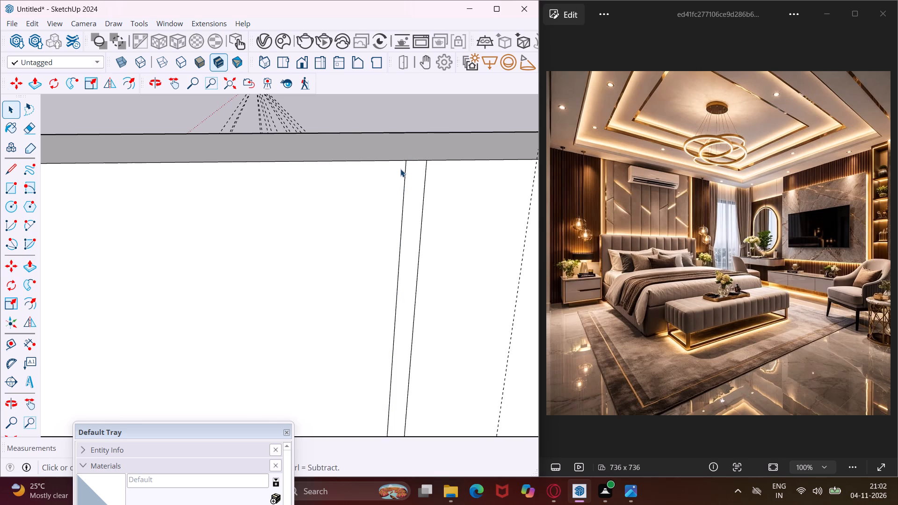
# Copy the narrow groove face in the central panel one strip-width along the panel's top edge toward the floating-shelf side.
pyautogui.scroll(-18, 400, 169)
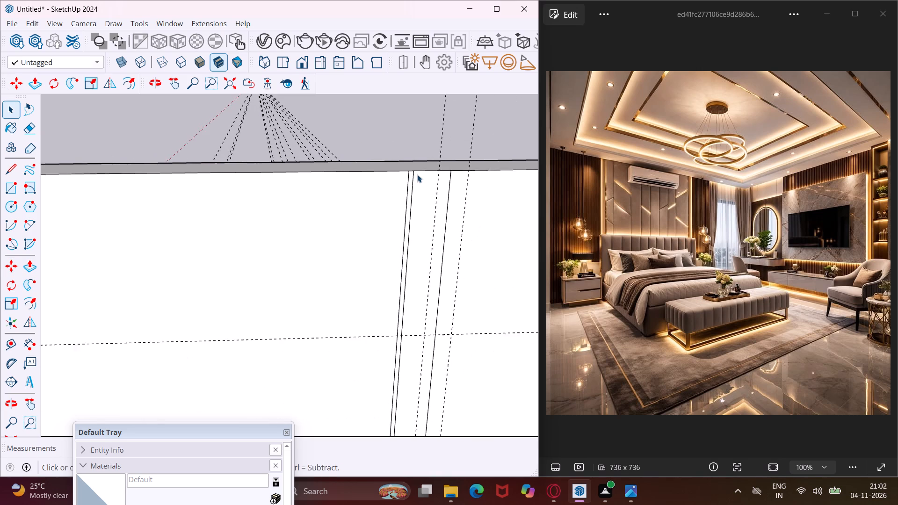
pyautogui.scroll(-3, 417, 174)
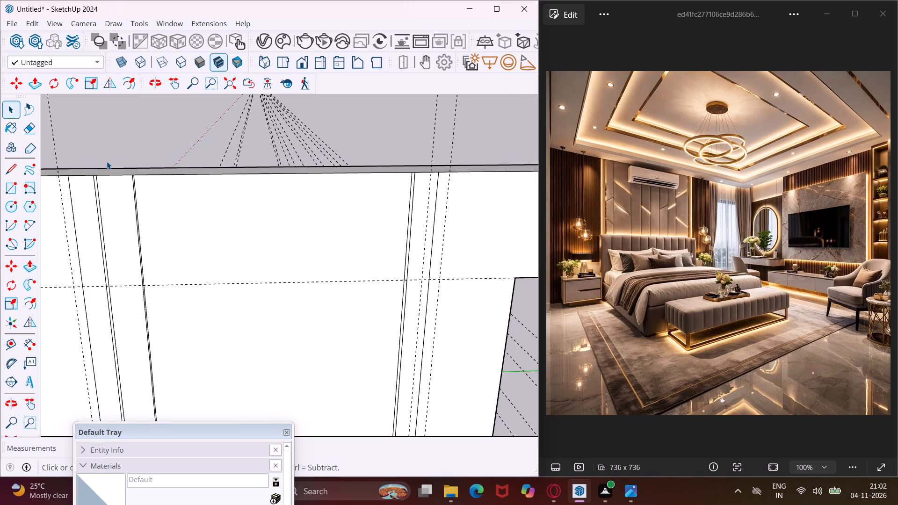
pyautogui.scroll(18, 107, 161)
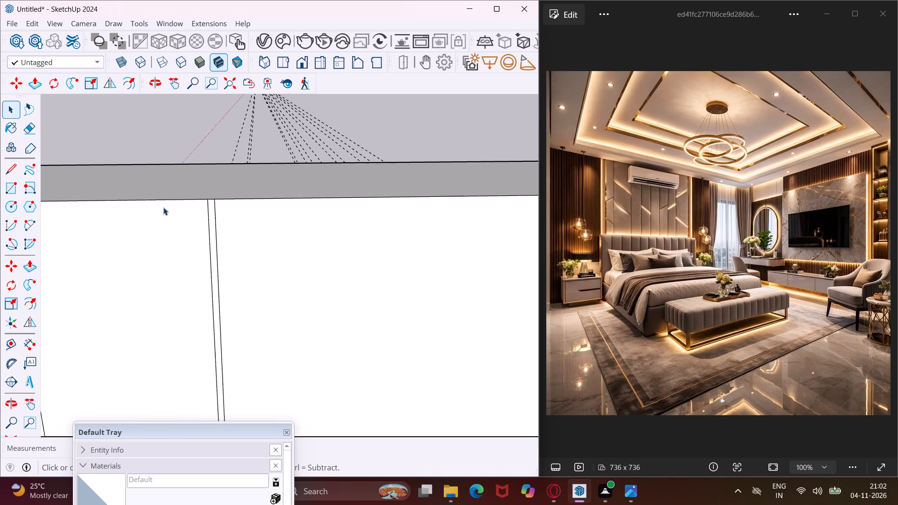
pyautogui.click(210, 213)
pyautogui.press('m')
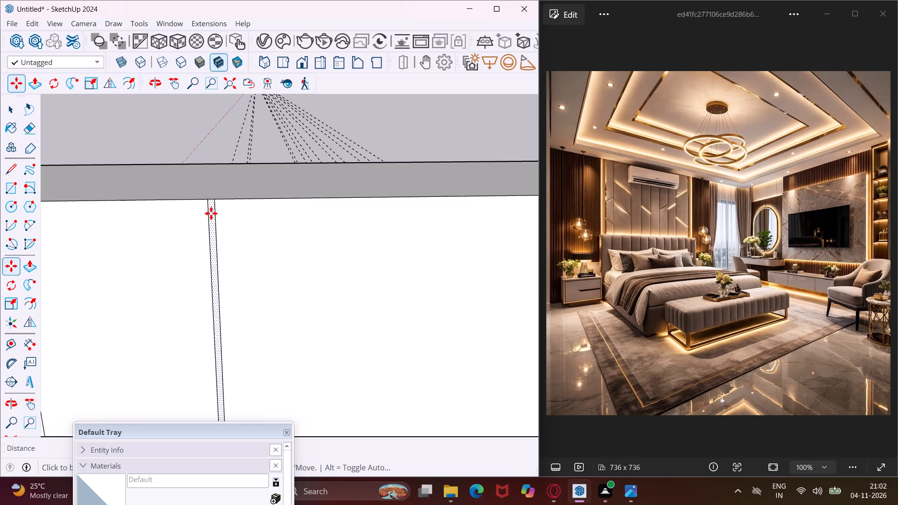
pyautogui.click(217, 202)
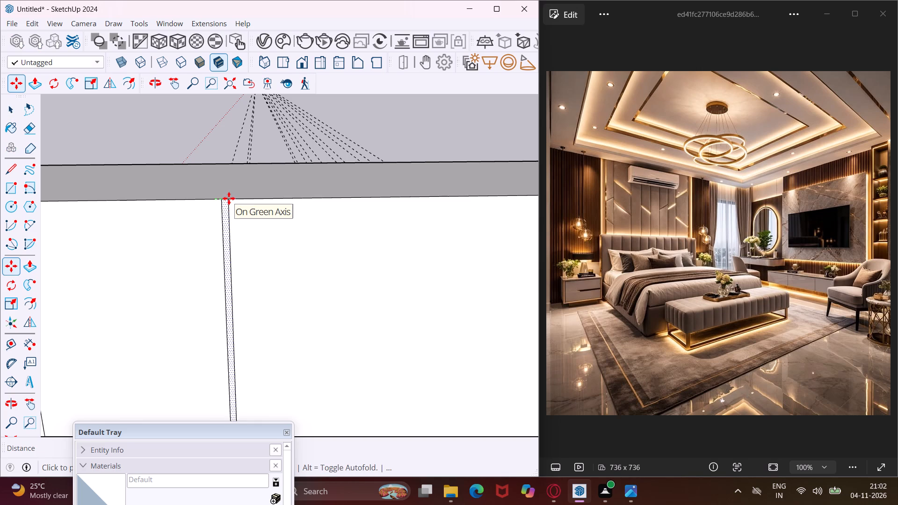
pyautogui.scroll(-11, 229, 198)
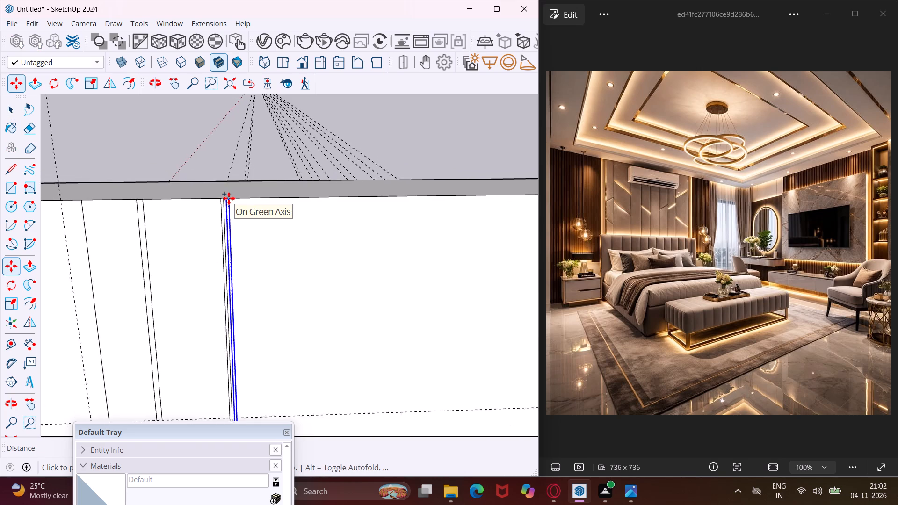
pyautogui.scroll(-6, 229, 198)
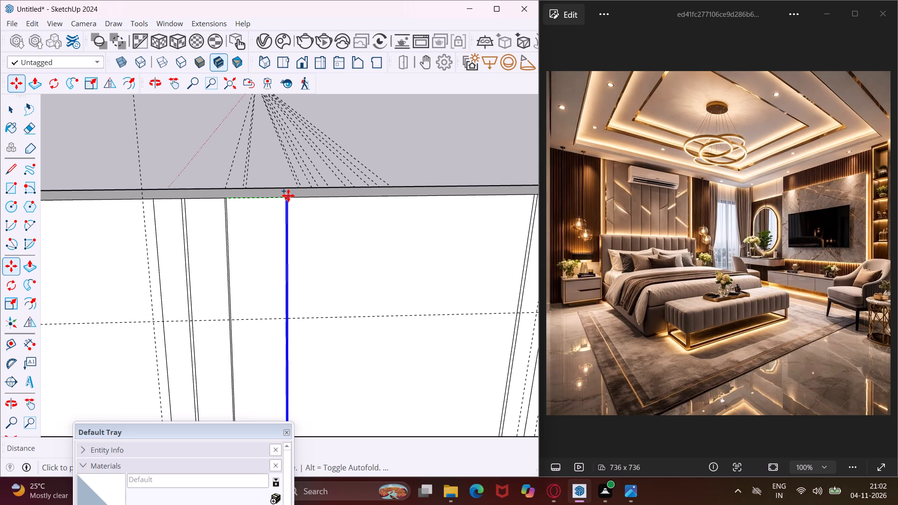
pyautogui.click(289, 195)
# Copy the groove two more times along the panel's top edge, spacing the copies by similar strip widths toward the floating-shelf side.
pyautogui.scroll(4, 293, 202)
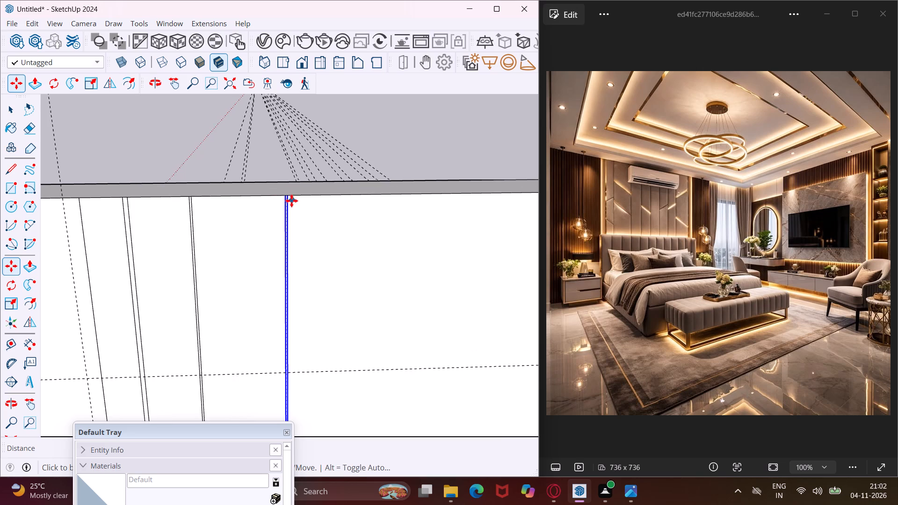
pyautogui.scroll(2, 291, 201)
pyautogui.click(289, 195)
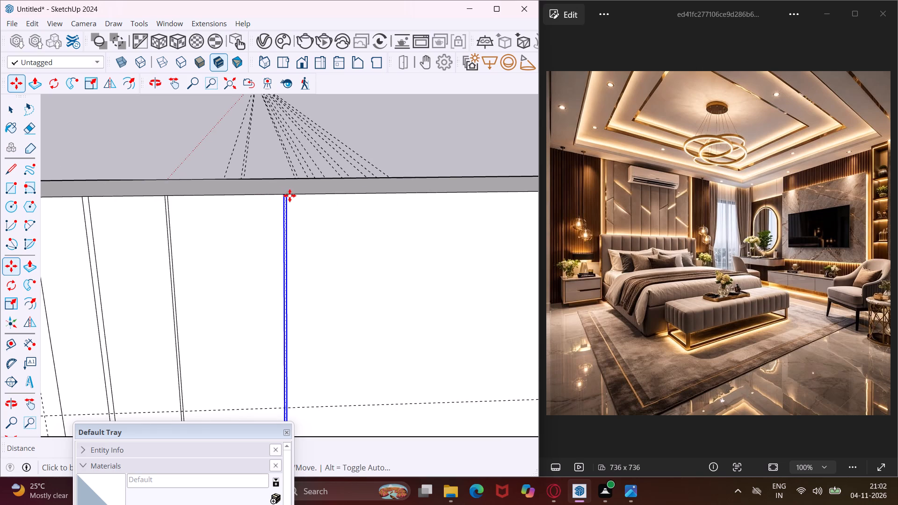
pyautogui.scroll(-3, 297, 198)
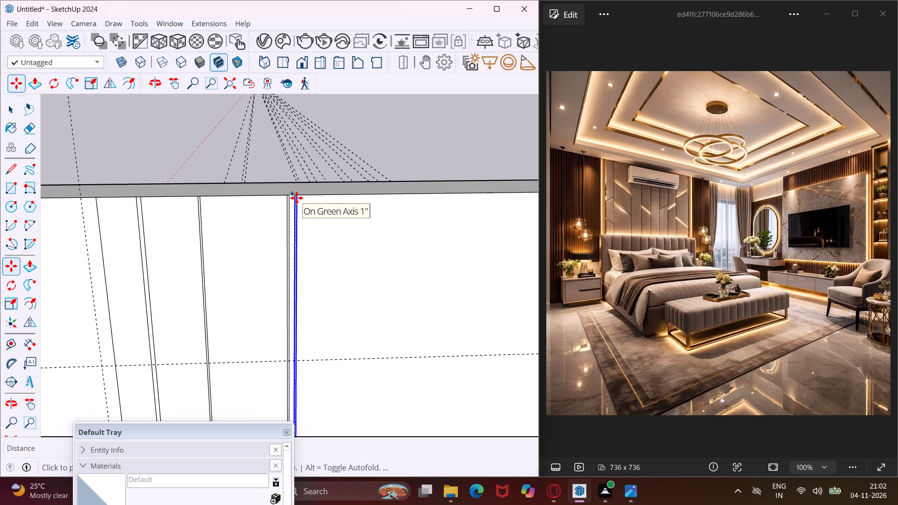
pyautogui.click(338, 193)
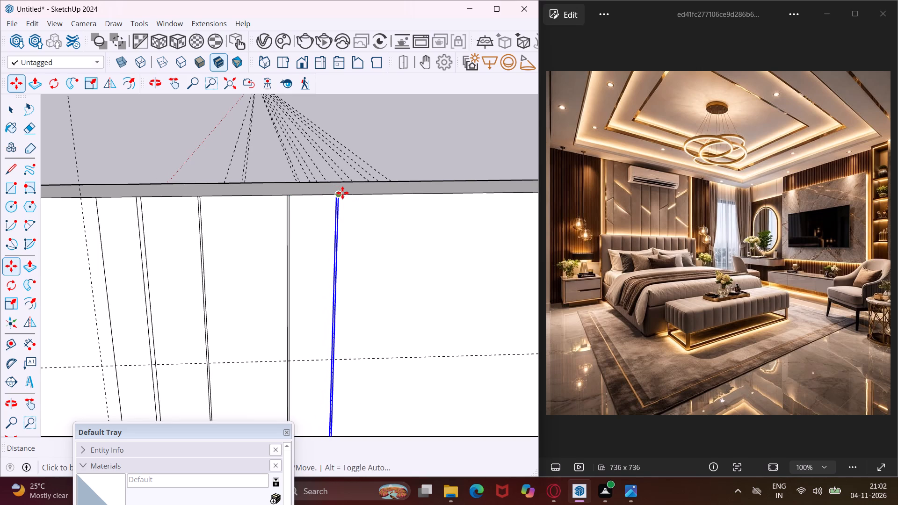
pyautogui.scroll(2, 342, 193)
pyautogui.click(339, 193)
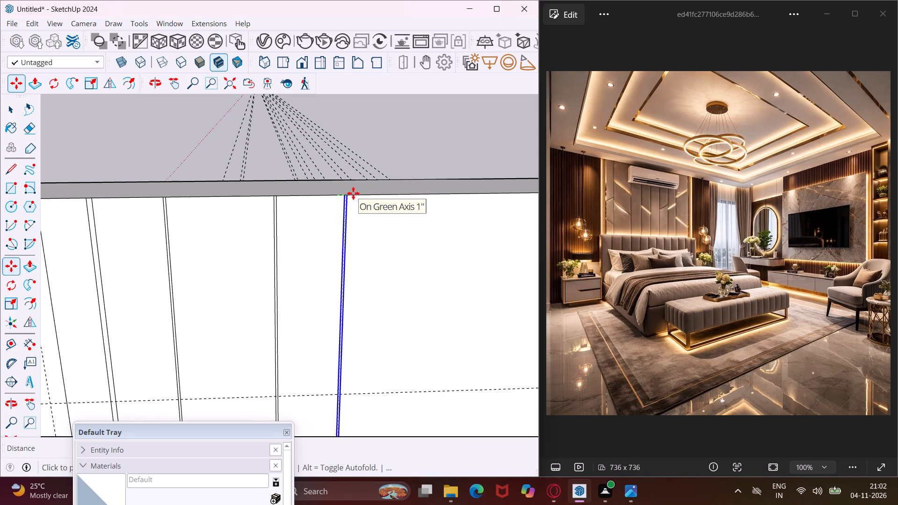
pyautogui.scroll(-1, 368, 194)
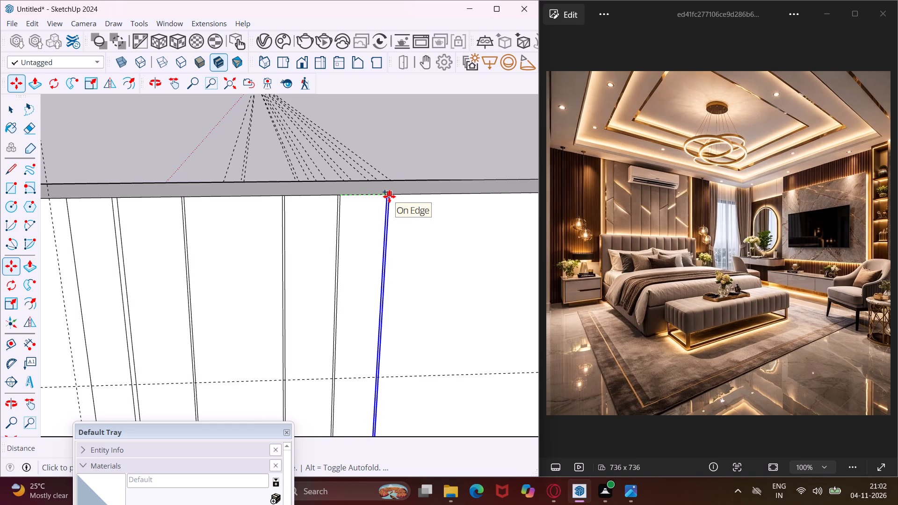
pyautogui.click(389, 196)
# Add two further groove copies at similar spacing, continuing across the central panel toward the floating-shelf side.
pyautogui.scroll(-4, 200, 212)
pyautogui.scroll(3, 331, 212)
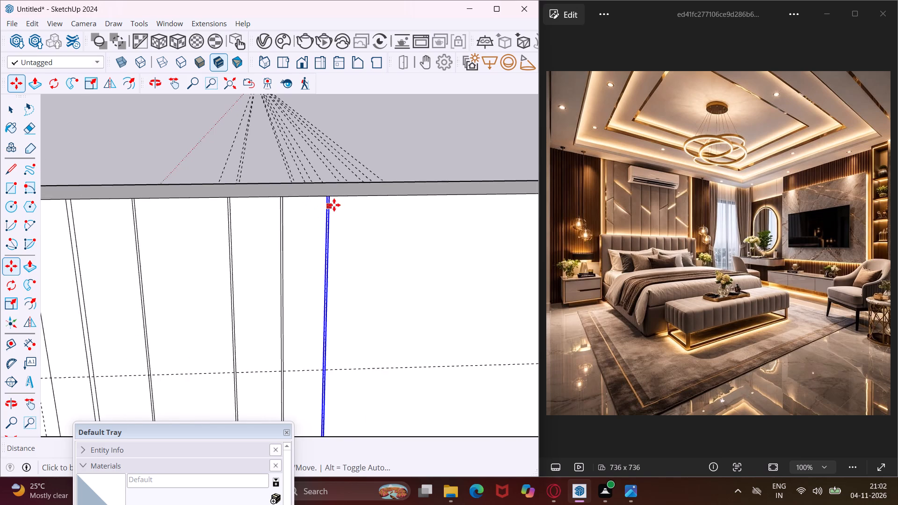
pyautogui.scroll(3, 334, 205)
pyautogui.click(328, 195)
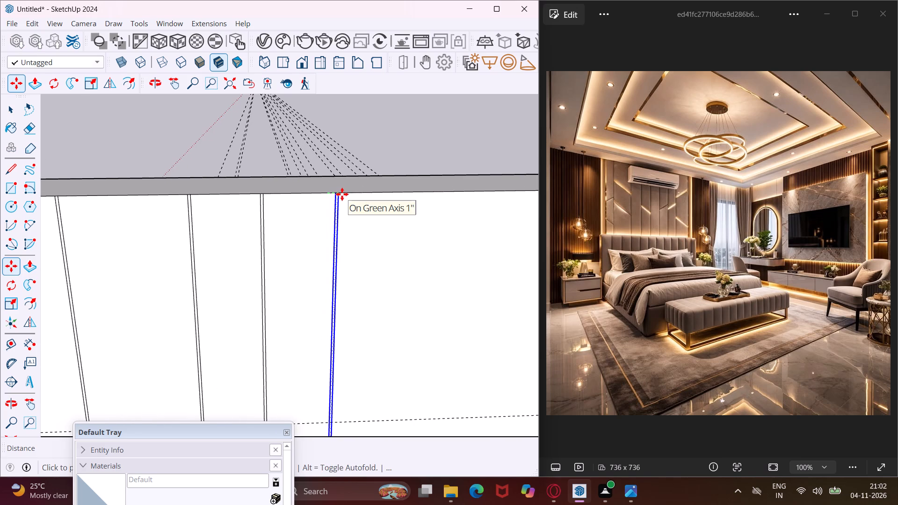
pyautogui.scroll(-3, 342, 194)
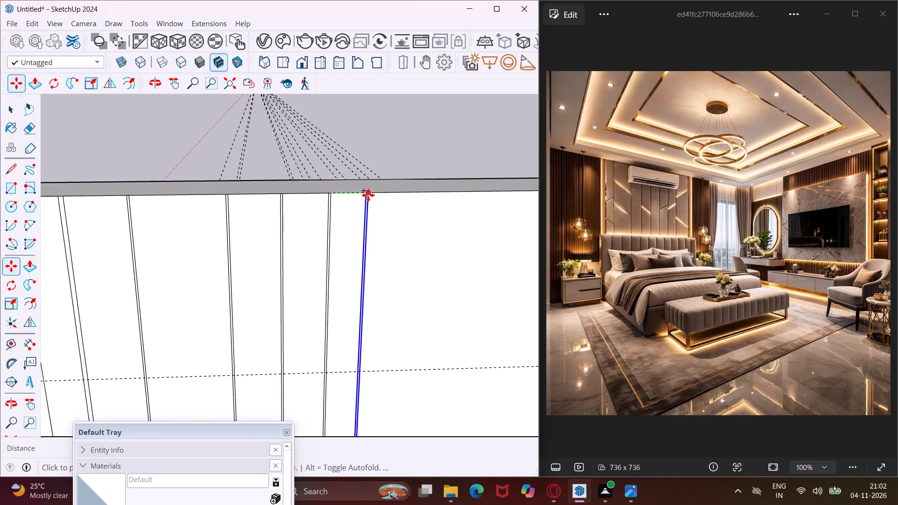
pyautogui.click(376, 195)
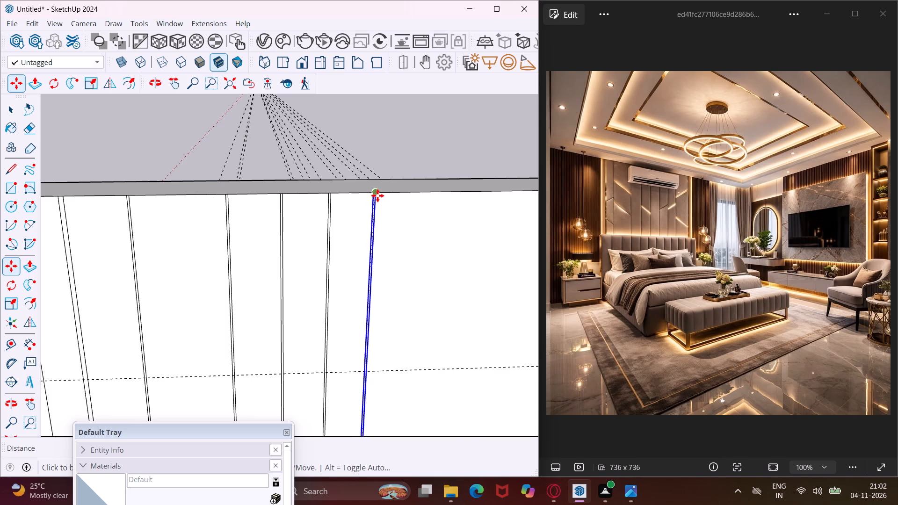
pyautogui.scroll(-5, 269, 209)
pyautogui.scroll(7, 352, 197)
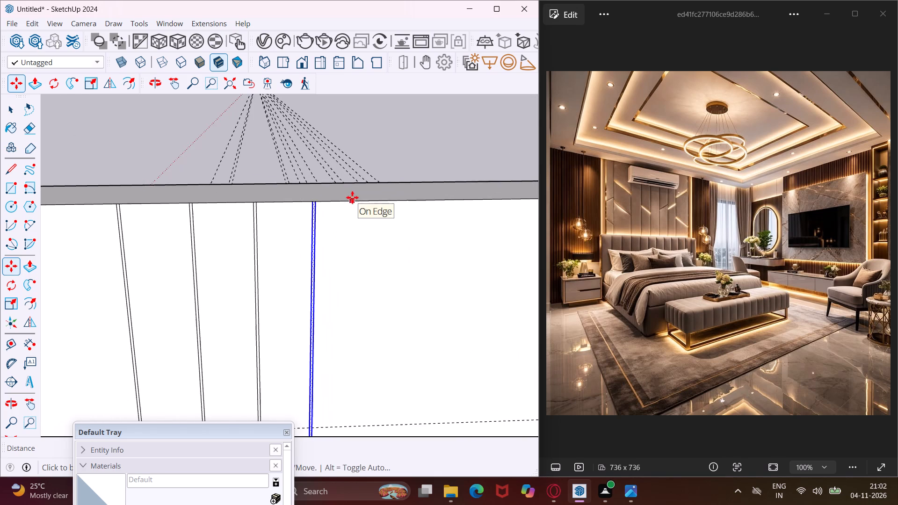
pyautogui.scroll(2, 317, 201)
pyautogui.click(316, 201)
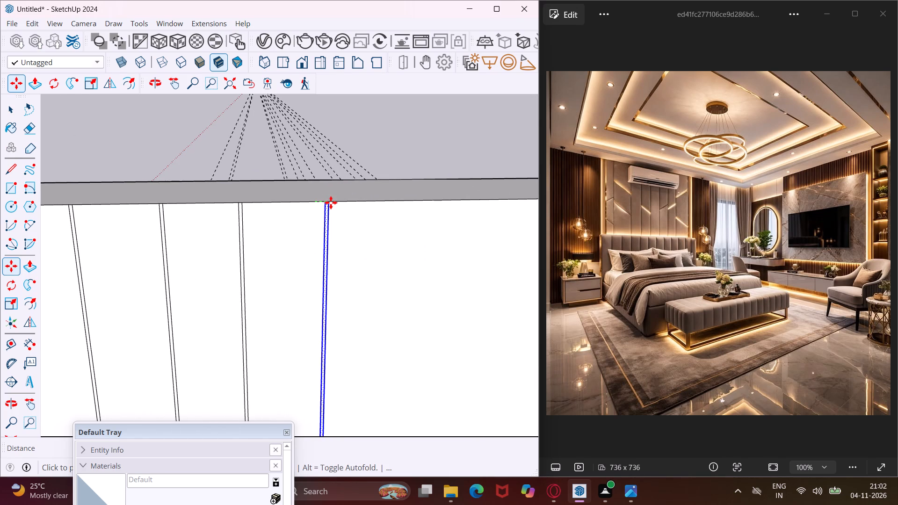
pyautogui.scroll(-3, 331, 202)
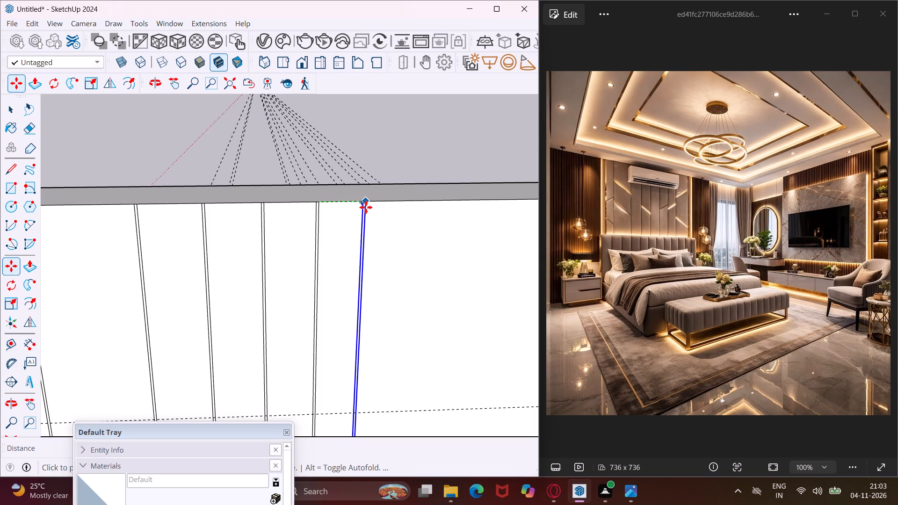
pyautogui.click(370, 206)
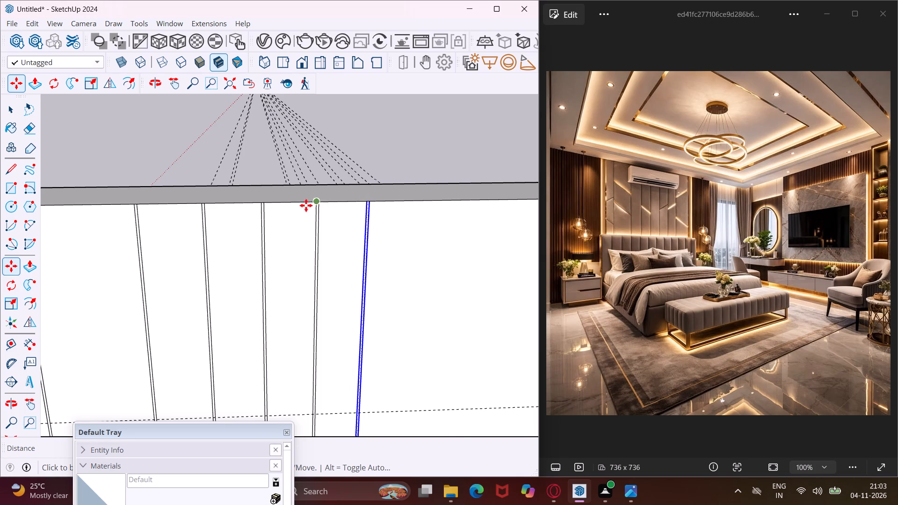
# Extend the row with another two groove copies at similar spacing toward the narrow strip on the floating-shelf side.
pyautogui.scroll(-8, 296, 205)
pyautogui.scroll(5, 368, 202)
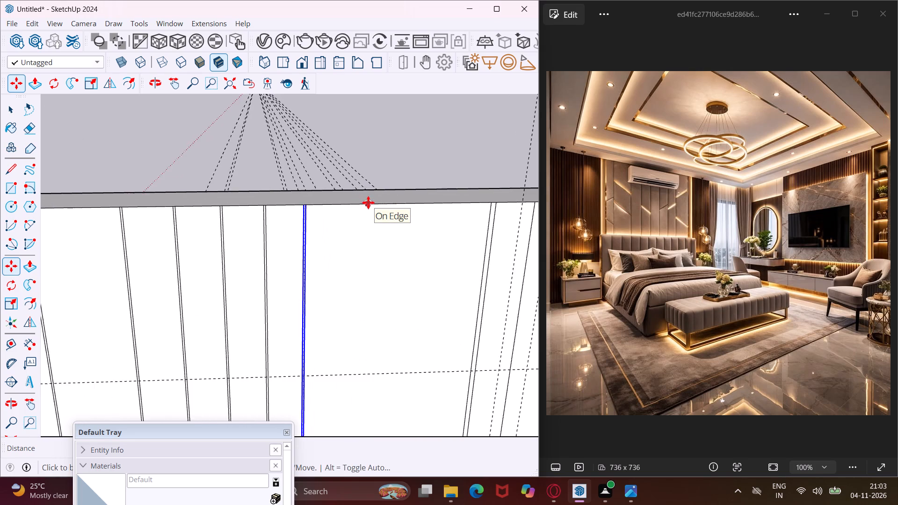
pyautogui.scroll(4, 368, 202)
pyautogui.click(275, 207)
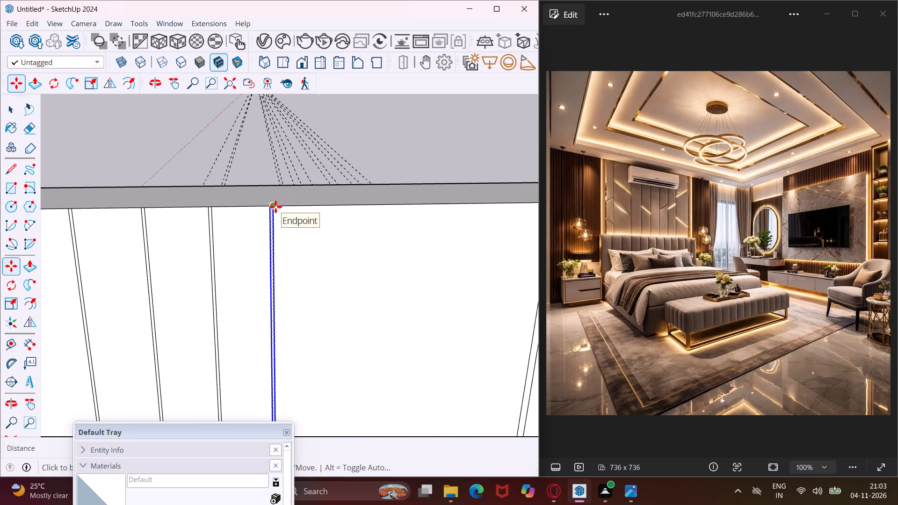
pyautogui.click(333, 208)
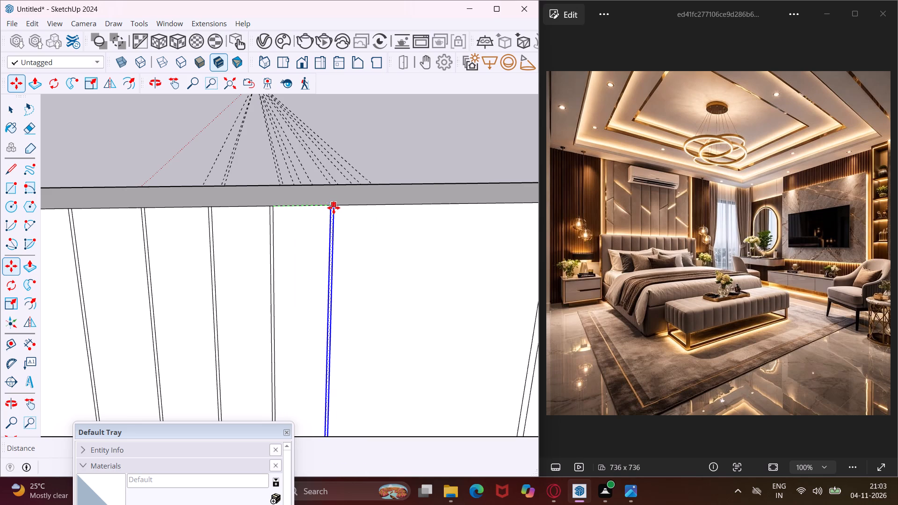
pyautogui.scroll(-4, 252, 209)
pyautogui.scroll(3, 335, 203)
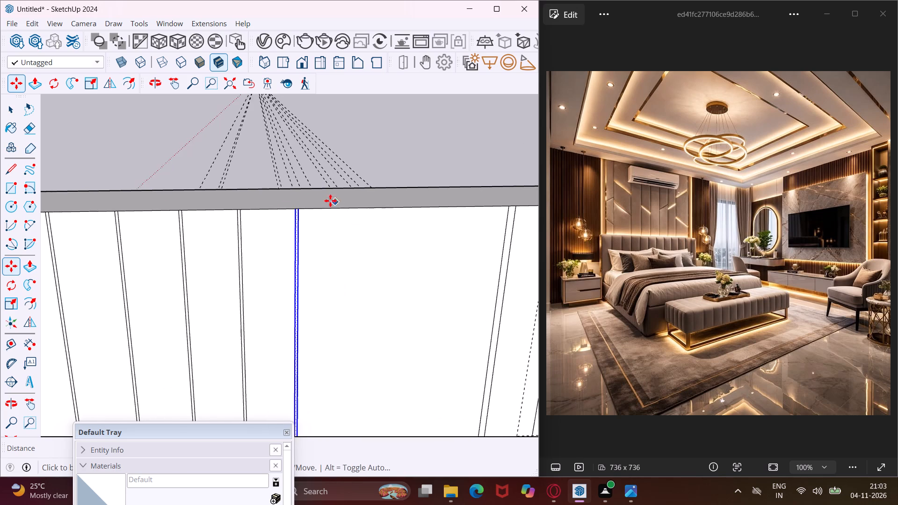
pyautogui.scroll(3, 316, 199)
pyautogui.click(294, 212)
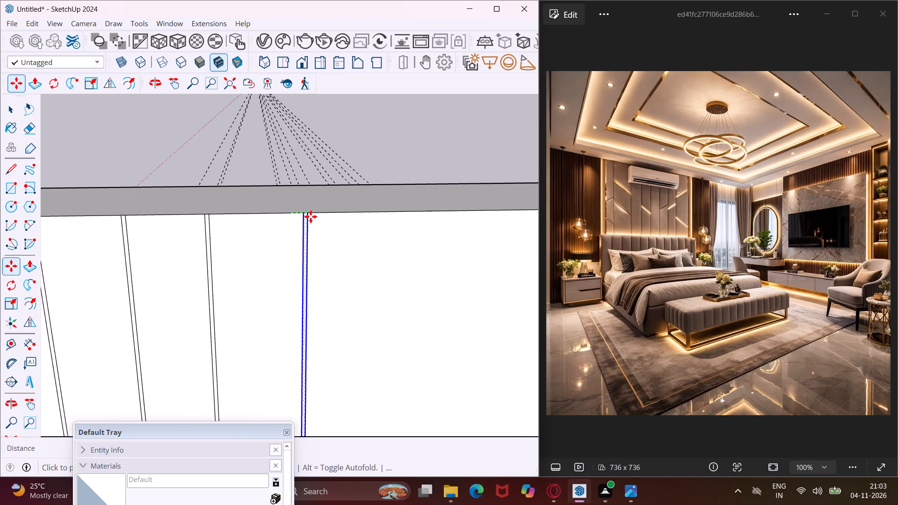
pyautogui.scroll(-2, 311, 213)
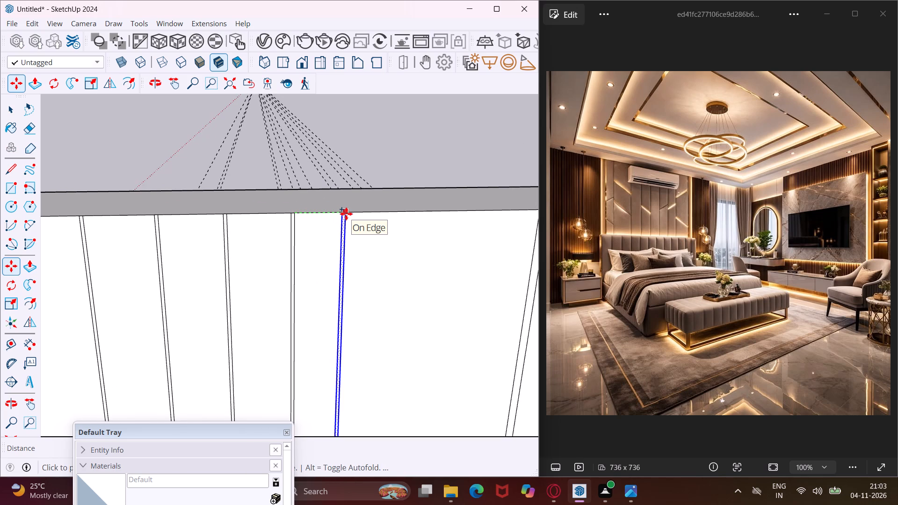
pyautogui.click(350, 213)
# Copy the last groove once more along the central panel's top edge at similar spacing toward the floating-shelf side.
pyautogui.scroll(-8, 201, 242)
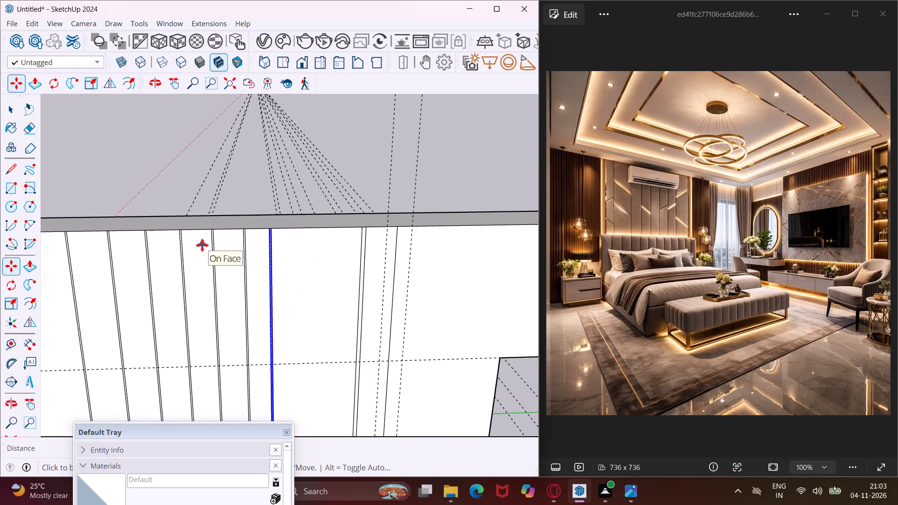
pyautogui.scroll(3, 313, 229)
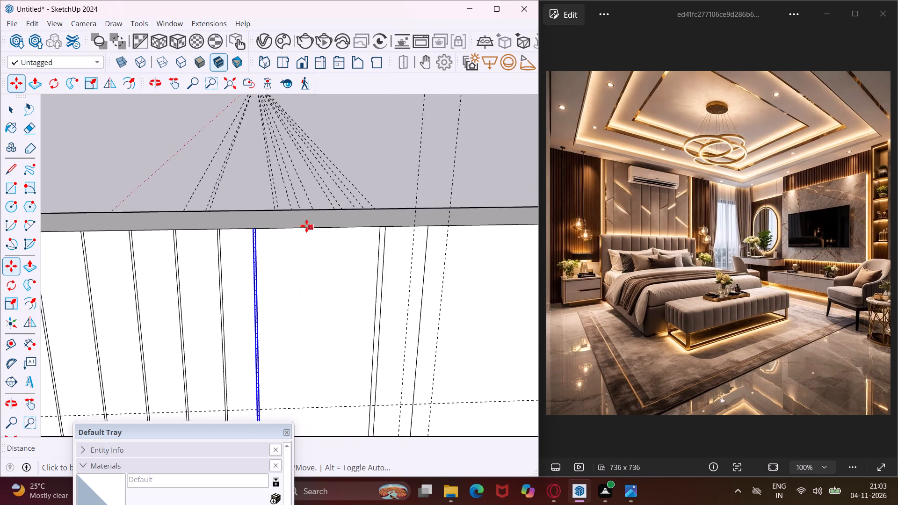
pyautogui.scroll(3, 293, 225)
pyautogui.click(246, 228)
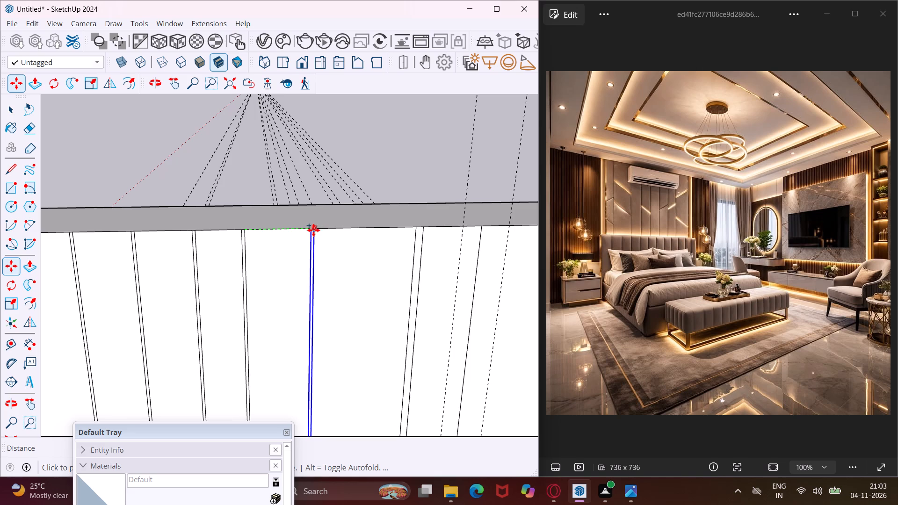
pyautogui.click(311, 229)
pyautogui.scroll(-2, 337, 226)
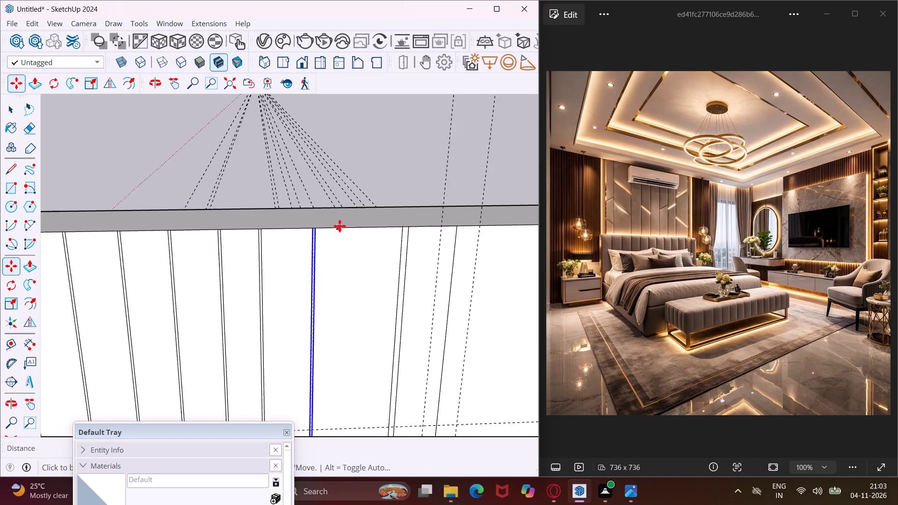
pyautogui.scroll(-7, 340, 226)
pyautogui.press('Escape')
pyautogui.press('space')
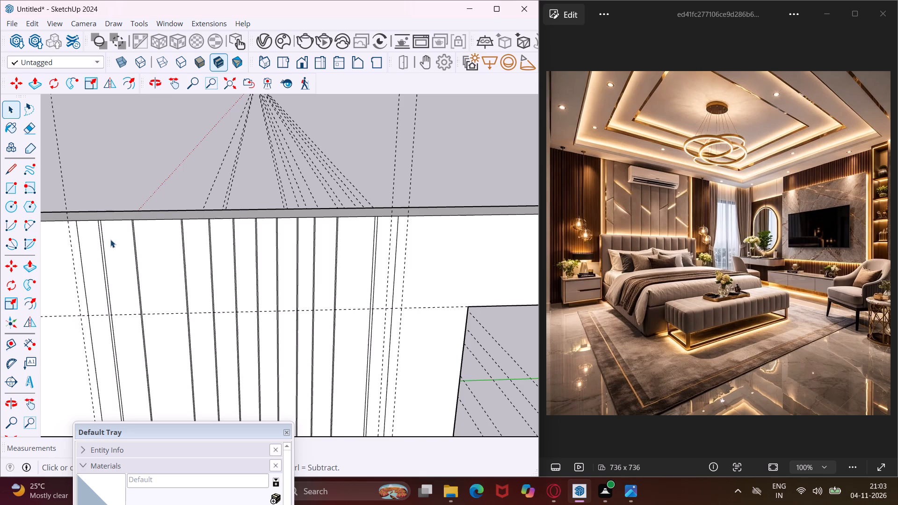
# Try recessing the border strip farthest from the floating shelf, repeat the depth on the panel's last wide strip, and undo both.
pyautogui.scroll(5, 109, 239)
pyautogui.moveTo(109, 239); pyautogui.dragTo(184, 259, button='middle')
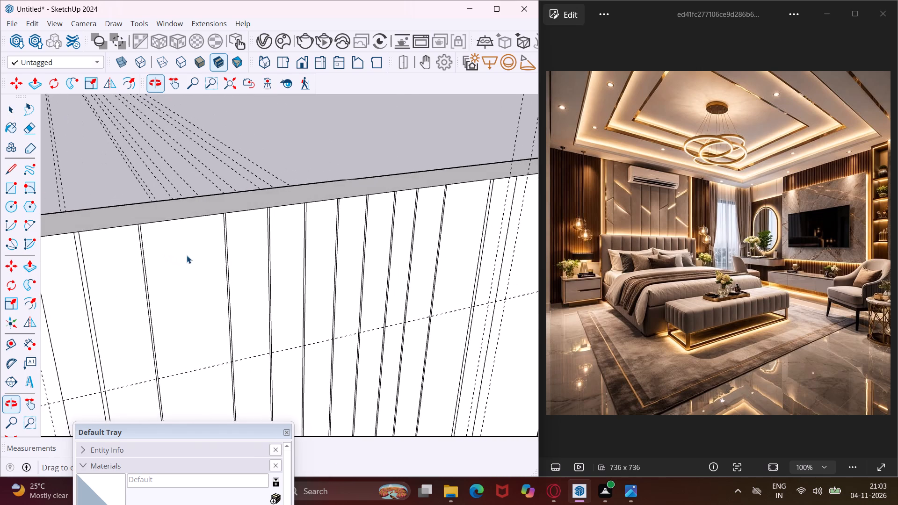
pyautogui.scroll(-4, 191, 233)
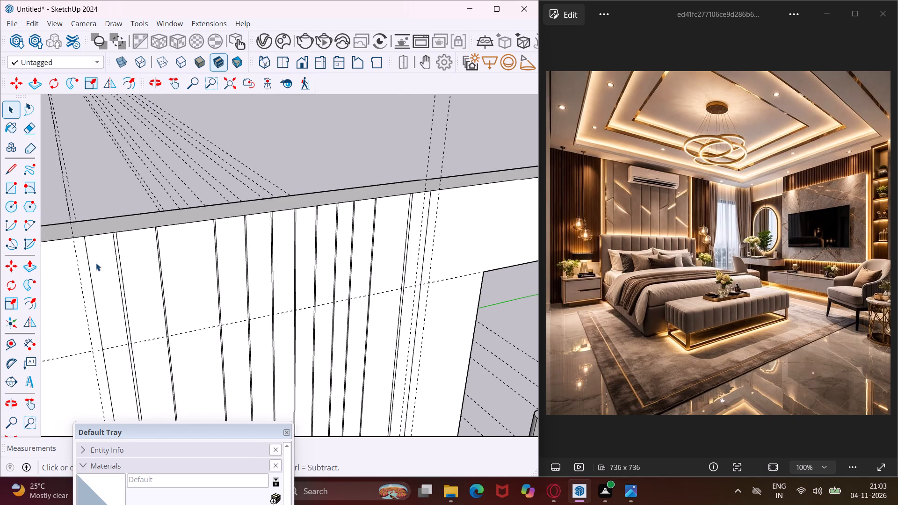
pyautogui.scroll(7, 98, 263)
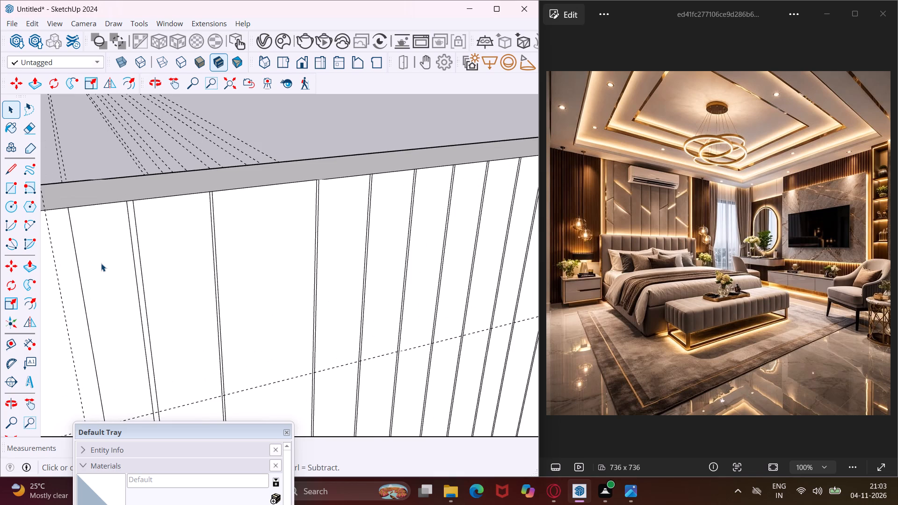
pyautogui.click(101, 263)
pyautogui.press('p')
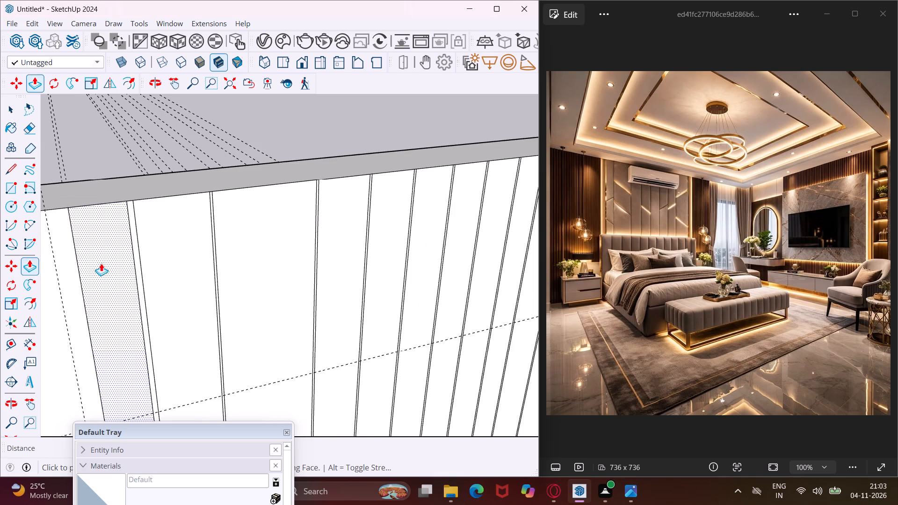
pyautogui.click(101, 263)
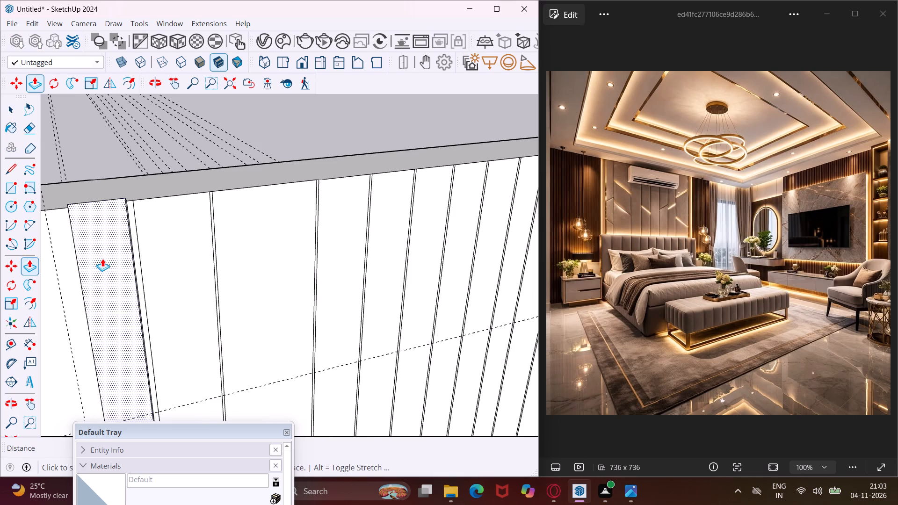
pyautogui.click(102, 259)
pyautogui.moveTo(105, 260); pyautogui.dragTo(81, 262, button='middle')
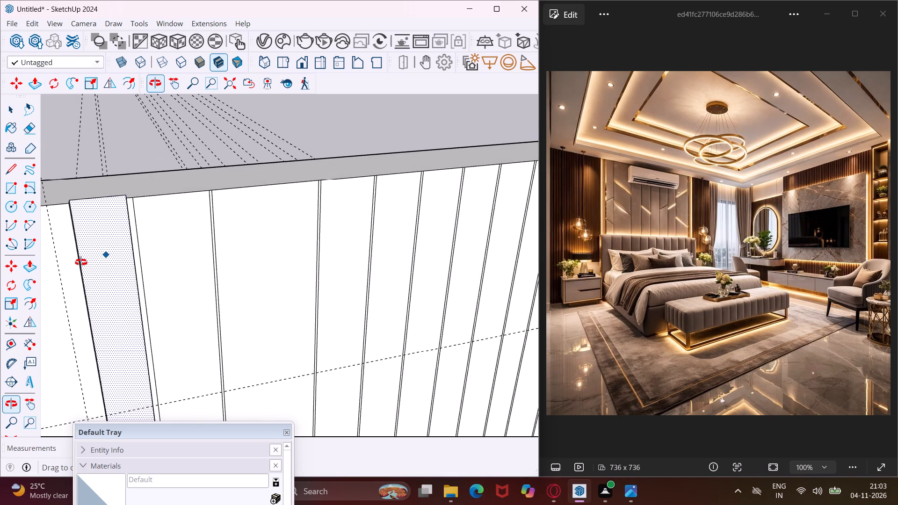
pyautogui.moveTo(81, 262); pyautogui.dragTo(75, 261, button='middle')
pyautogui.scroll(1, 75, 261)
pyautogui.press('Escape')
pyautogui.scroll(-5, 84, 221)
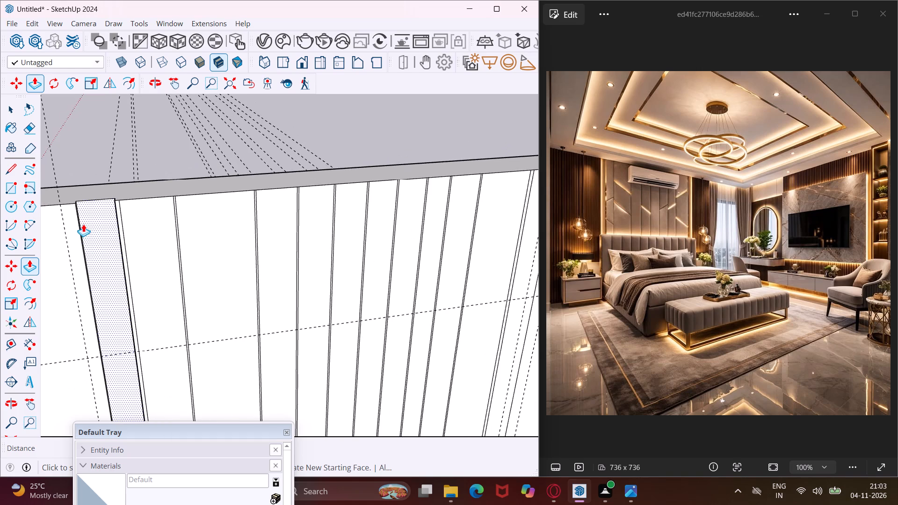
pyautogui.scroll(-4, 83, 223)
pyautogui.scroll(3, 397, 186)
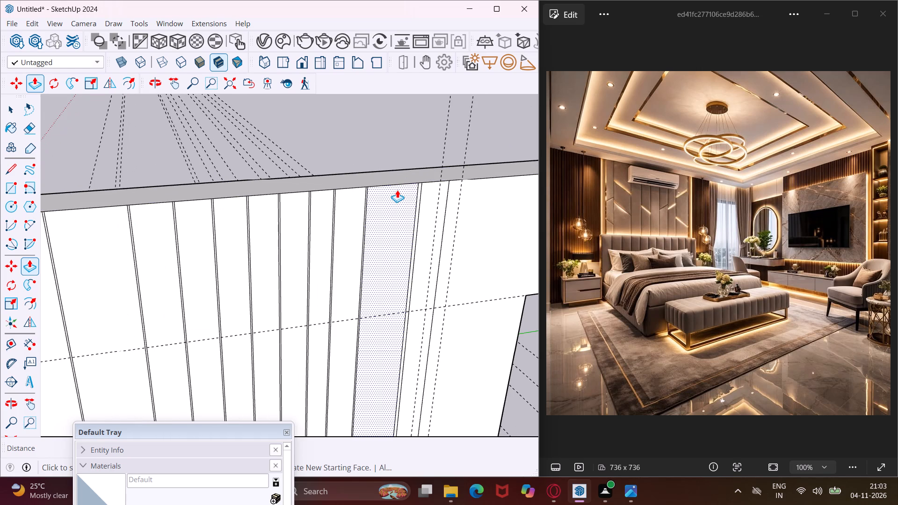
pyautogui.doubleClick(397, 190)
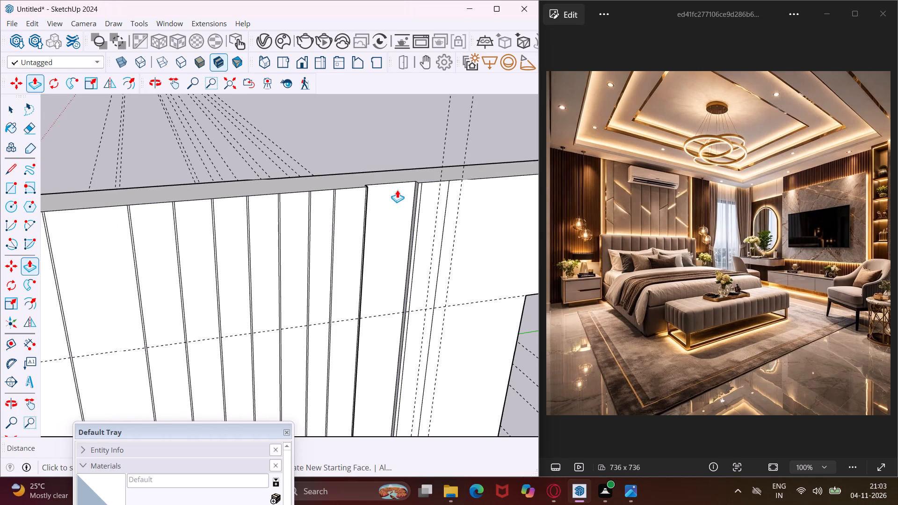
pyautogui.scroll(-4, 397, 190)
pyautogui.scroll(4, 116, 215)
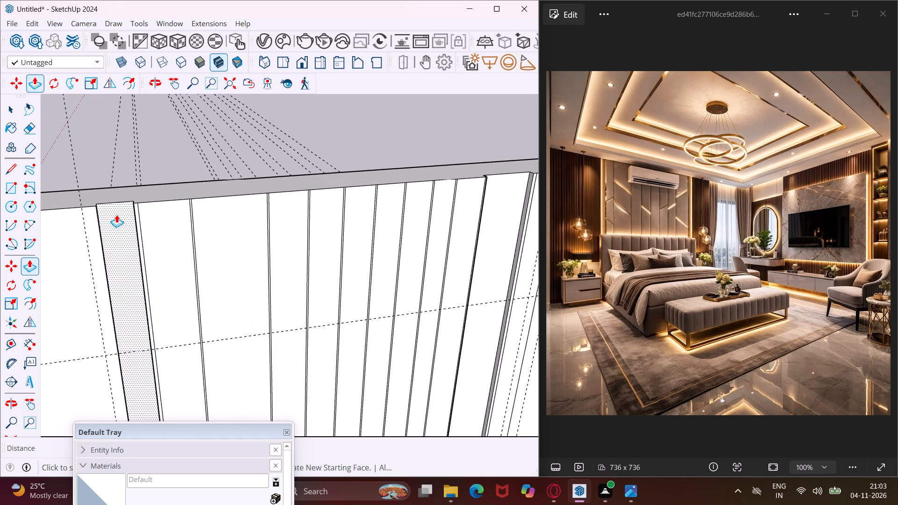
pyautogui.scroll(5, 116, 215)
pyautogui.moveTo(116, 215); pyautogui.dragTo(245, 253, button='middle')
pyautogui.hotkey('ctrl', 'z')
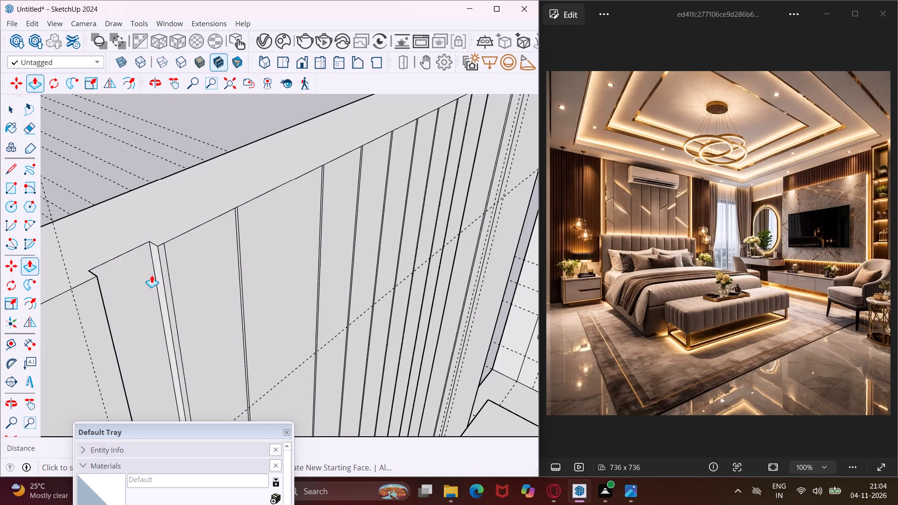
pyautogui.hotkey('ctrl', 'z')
# Recess the border strip farthest from the floating shelf slightly with Push/Pull, and repeat that depth on the matching shelf-side border strip.
pyautogui.click(141, 281)
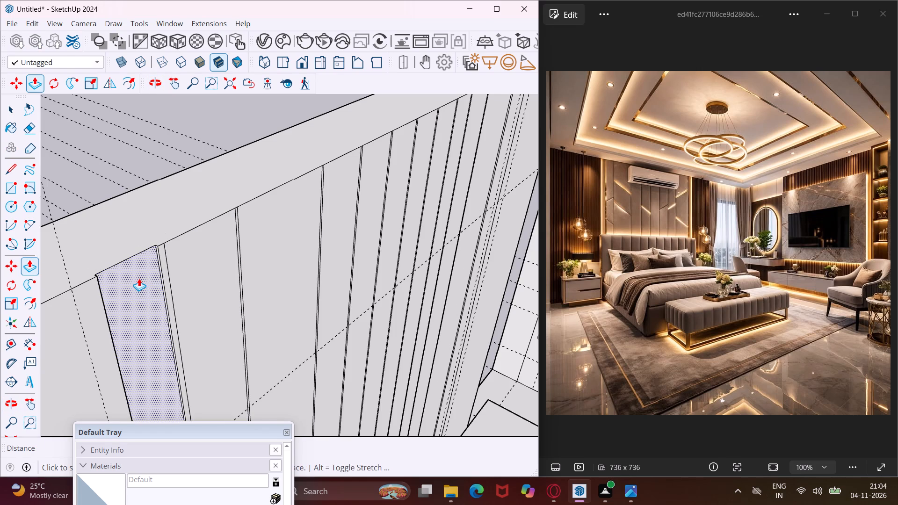
pyautogui.click(138, 278)
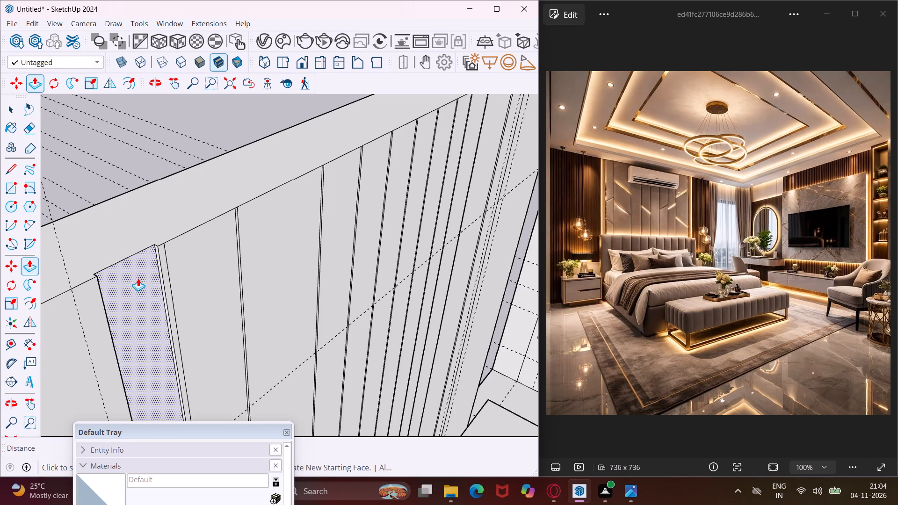
pyautogui.scroll(-10, 135, 292)
pyautogui.scroll(3, 348, 198)
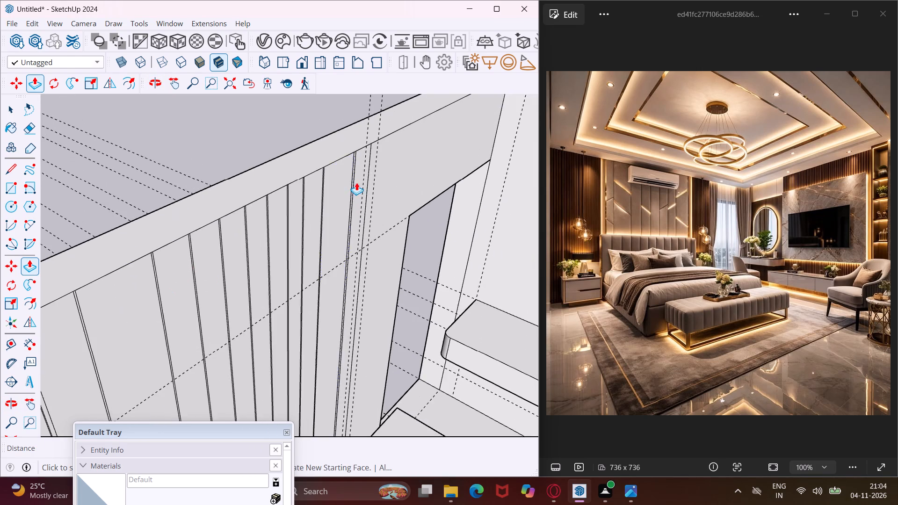
pyautogui.scroll(7, 359, 181)
pyautogui.doubleClick(360, 178)
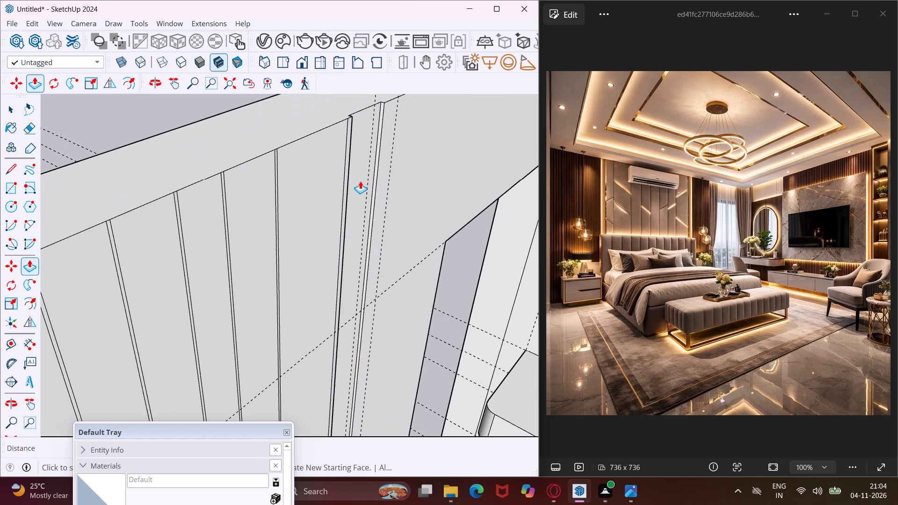
pyautogui.scroll(-10, 357, 202)
pyautogui.press('Escape')
pyautogui.press('space')
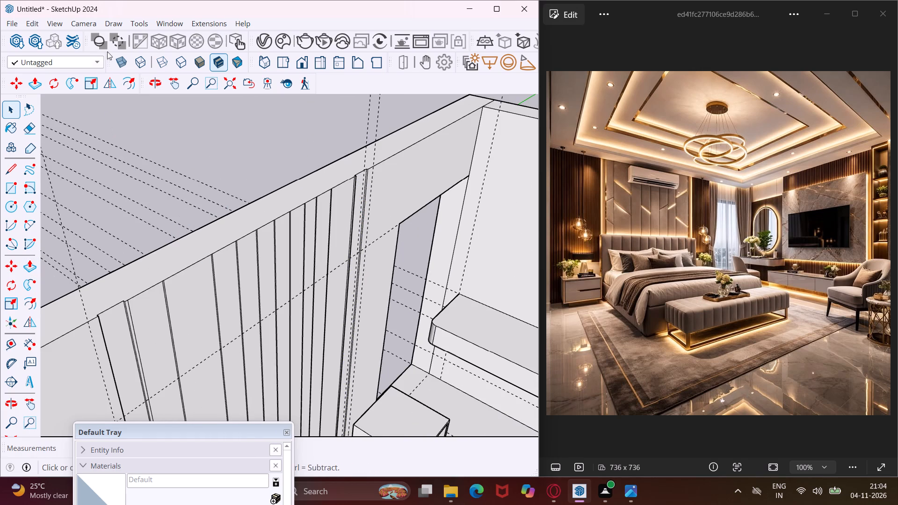
# Delete all guides from the model.
pyautogui.click(34, 22)
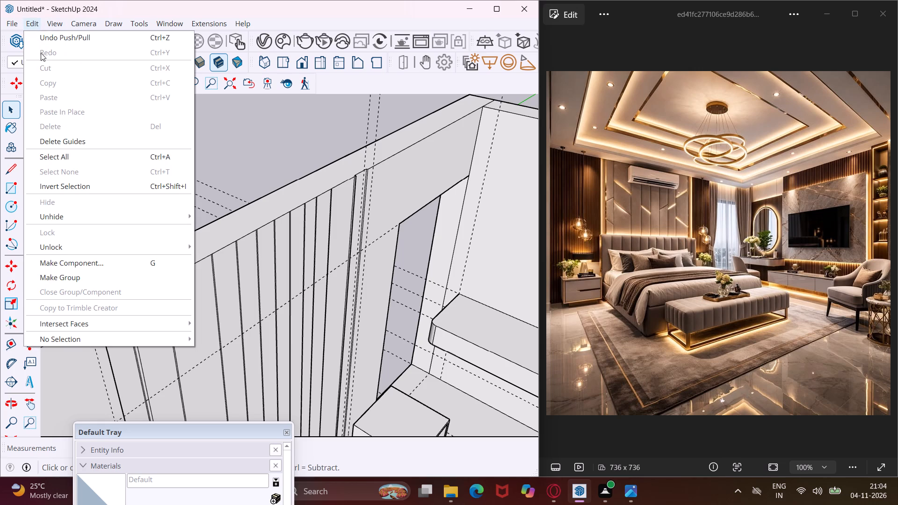
pyautogui.click(65, 136)
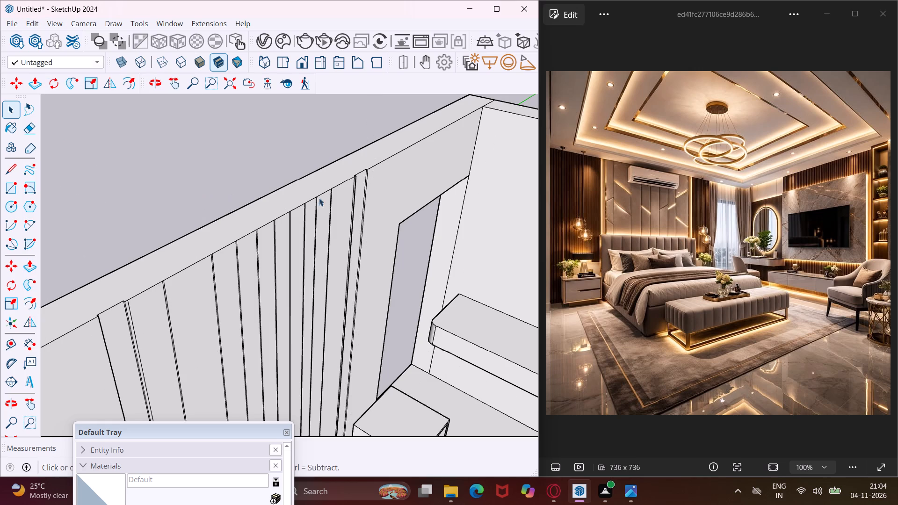
# Pull the thin face beside the recessed border strip farthest from the floating shelf slightly outward with Push/Pull.
pyautogui.scroll(5, 124, 312)
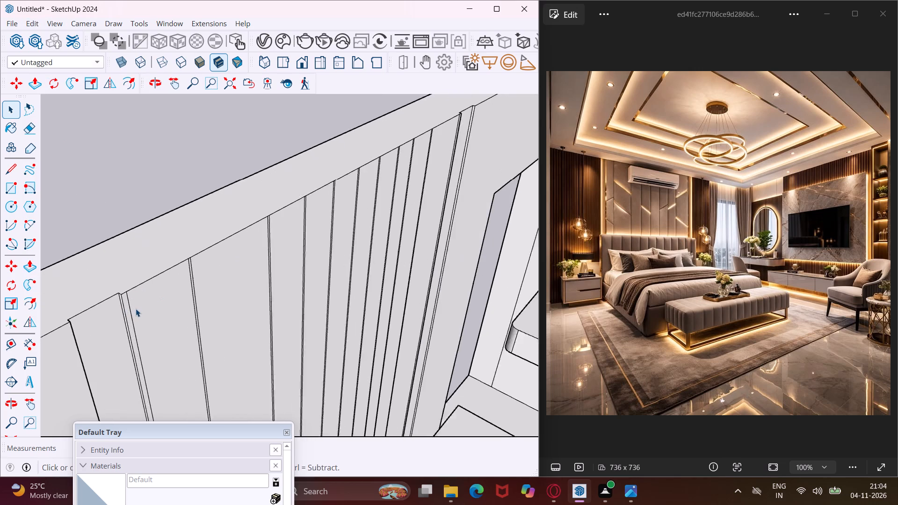
pyautogui.scroll(18, 136, 309)
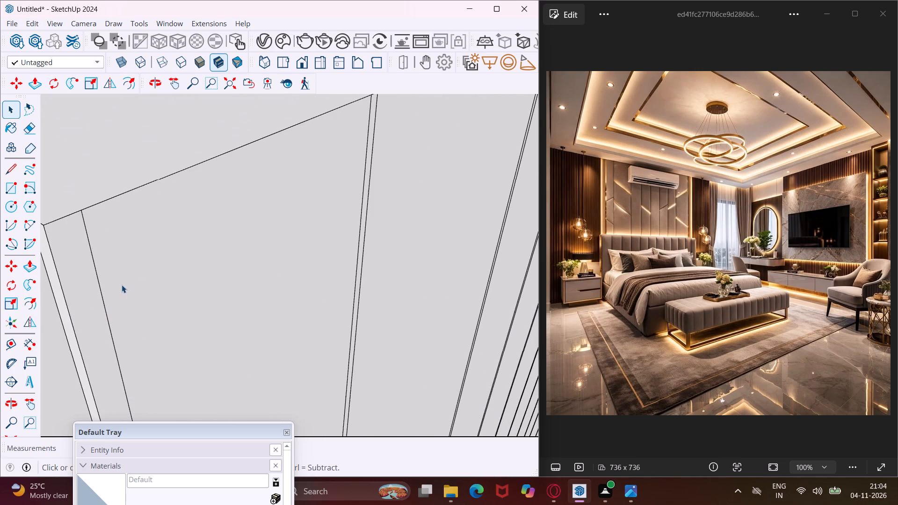
pyautogui.press('Escape')
pyautogui.press('space')
pyautogui.scroll(-4, 90, 269)
pyautogui.click(86, 264)
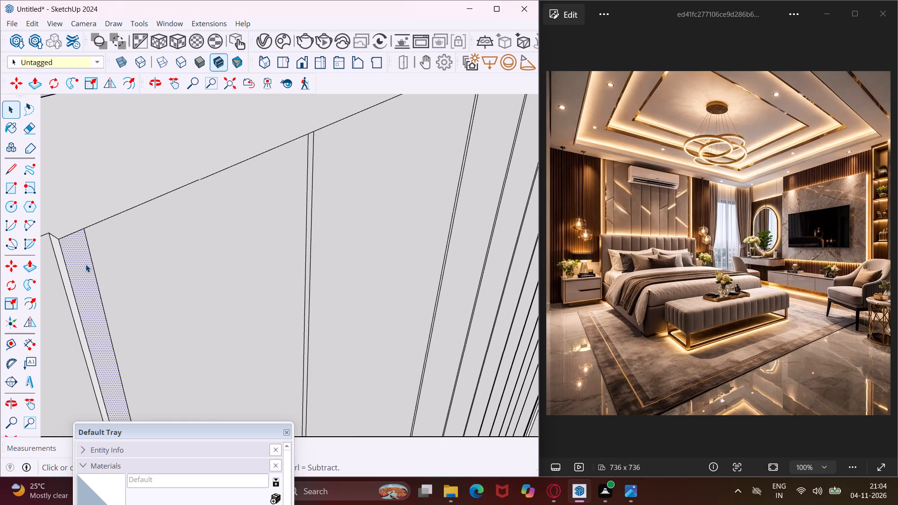
pyautogui.press('p')
pyautogui.click(86, 264)
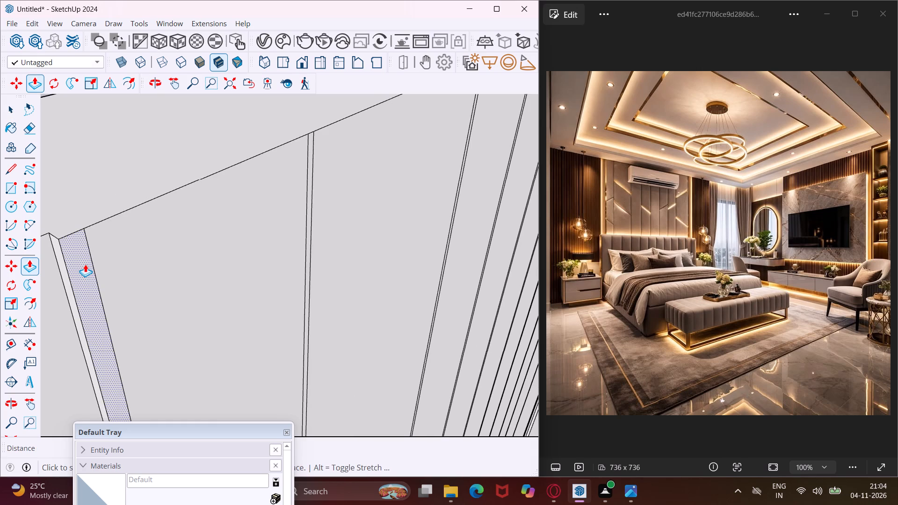
pyautogui.click(87, 268)
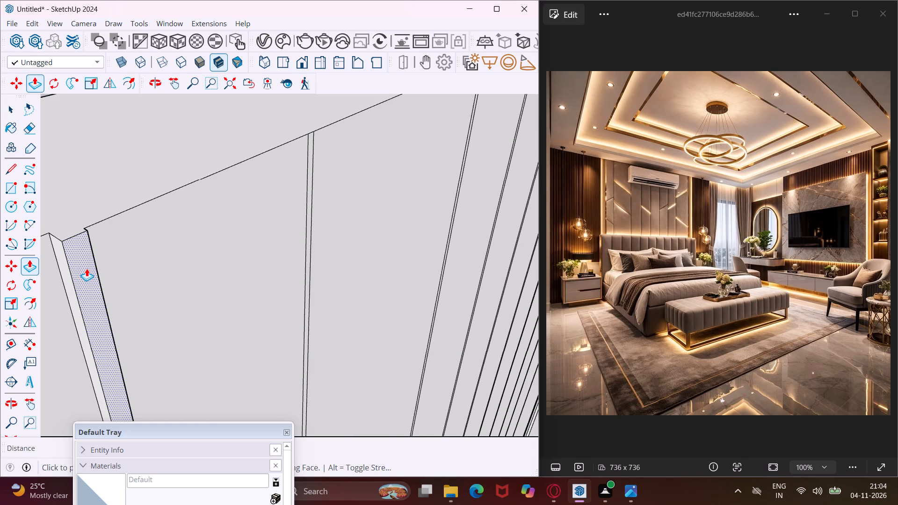
# Repeat the same Push/Pull distance on the matching thin face beside the recessed border strip on the floating-shelf side.
pyautogui.scroll(-6, 51, 282)
pyautogui.press('Escape')
pyautogui.scroll(-6, 75, 255)
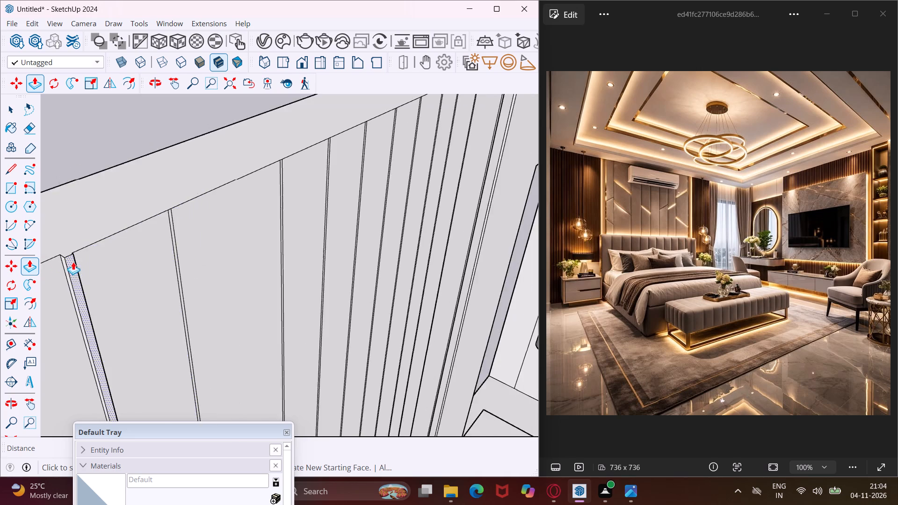
pyautogui.scroll(-6, 73, 262)
pyautogui.scroll(7, 407, 105)
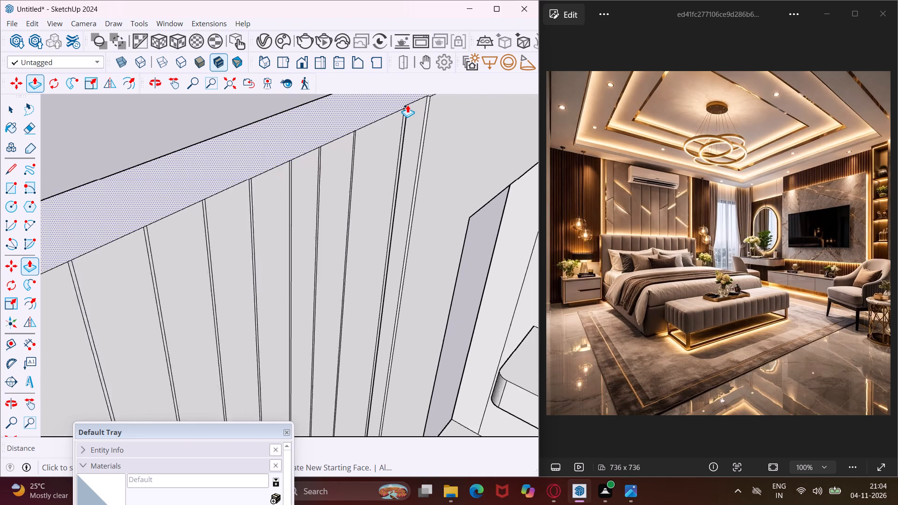
pyautogui.scroll(17, 407, 105)
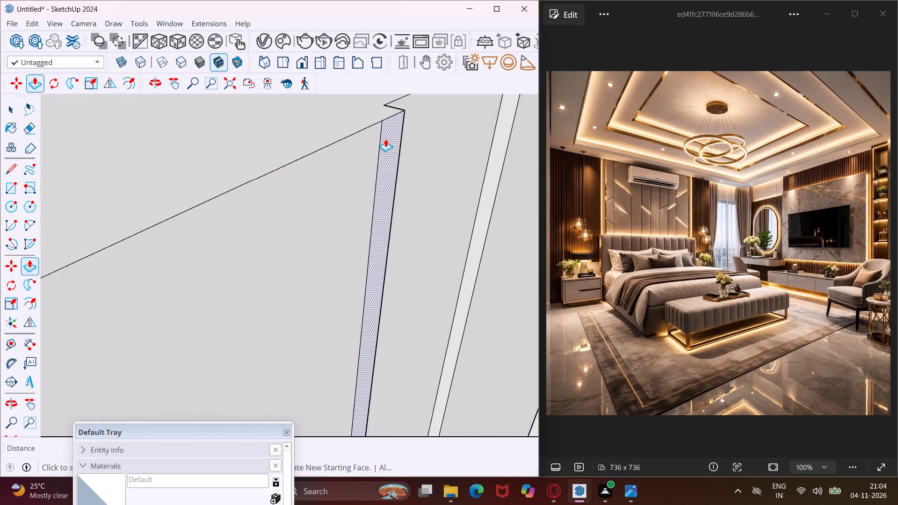
pyautogui.doubleClick(385, 139)
pyautogui.scroll(-11, 384, 139)
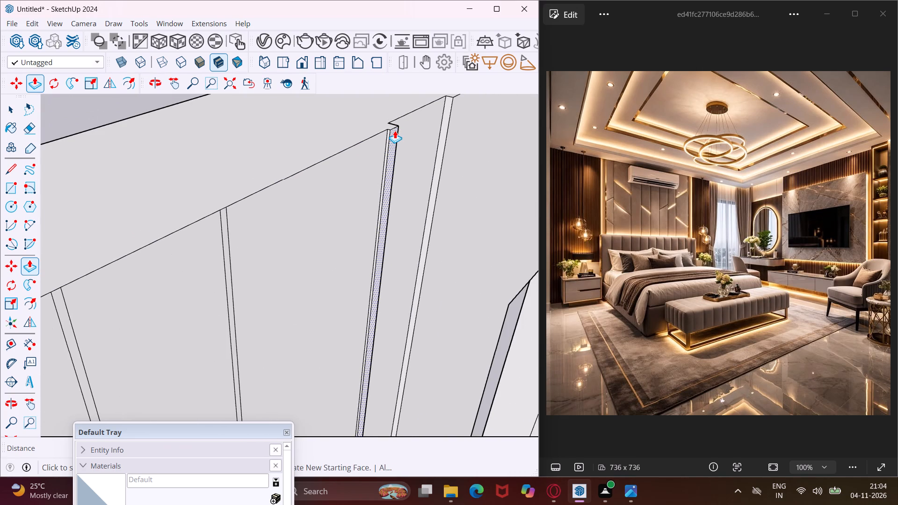
pyautogui.scroll(-2, 395, 130)
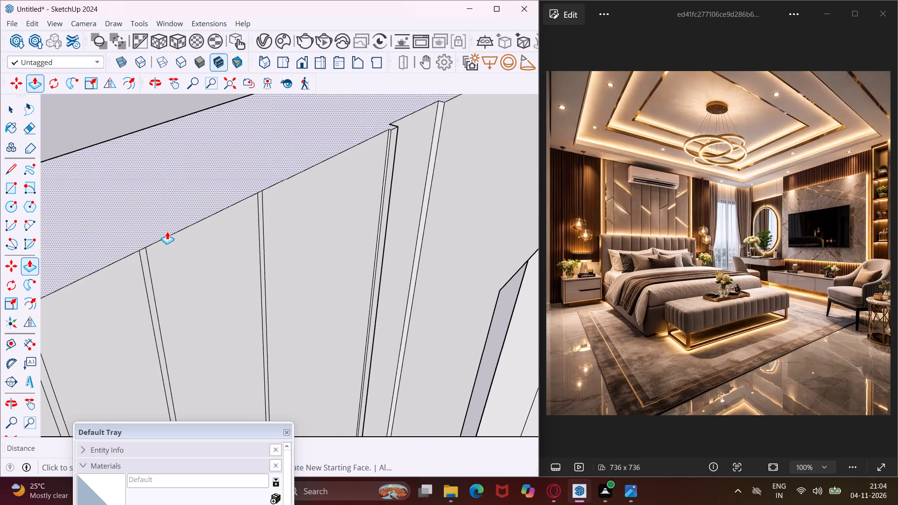
pyautogui.scroll(-19, 167, 231)
pyautogui.scroll(-5, 170, 259)
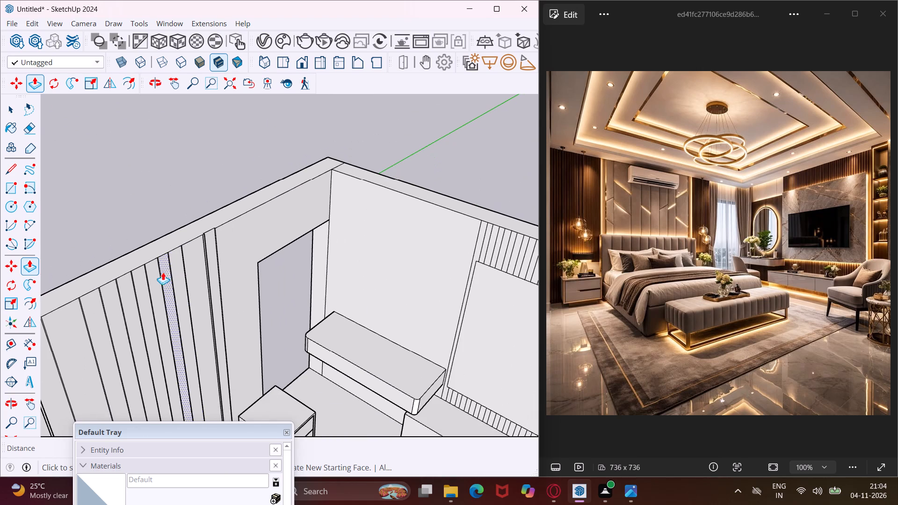
pyautogui.scroll(4, 176, 250)
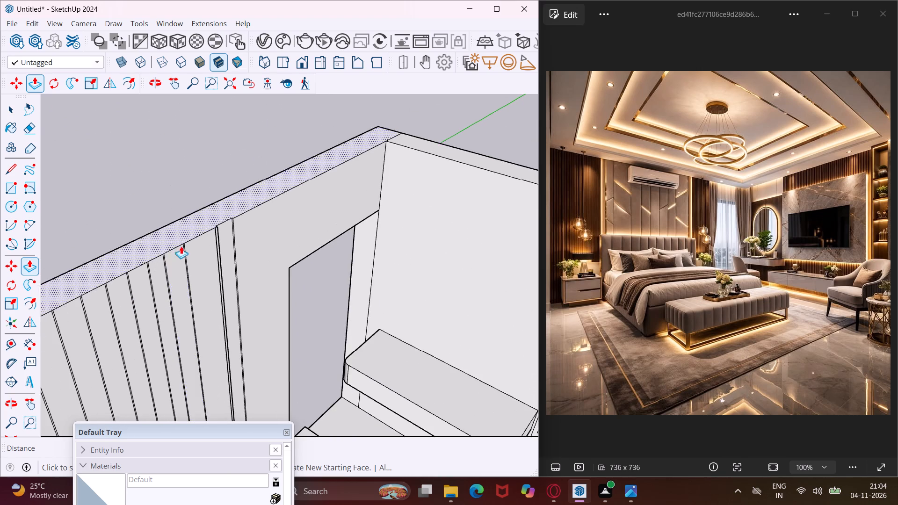
# Recess the narrow groove strip nearest the floating shelf slightly into the bed-wall panel with Push/Pull.
pyautogui.scroll(13, 191, 244)
pyautogui.scroll(10, 183, 240)
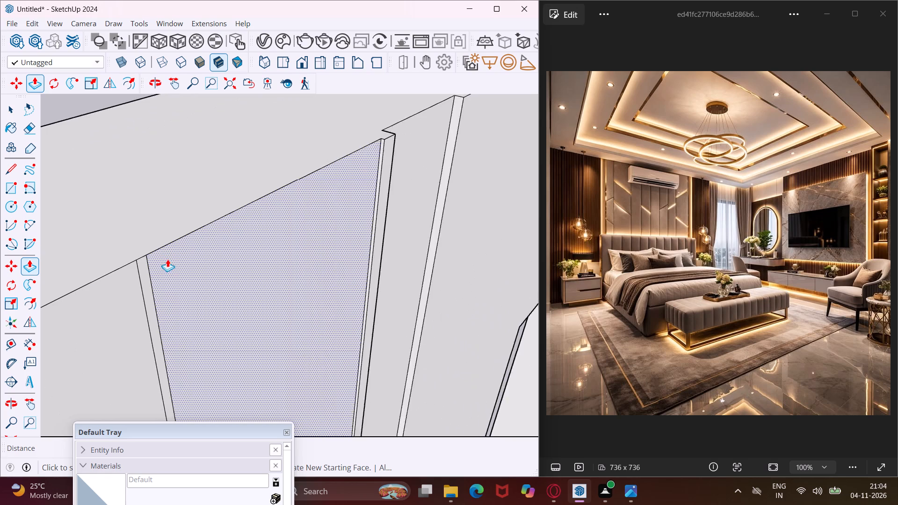
pyautogui.scroll(3, 167, 259)
pyautogui.click(135, 275)
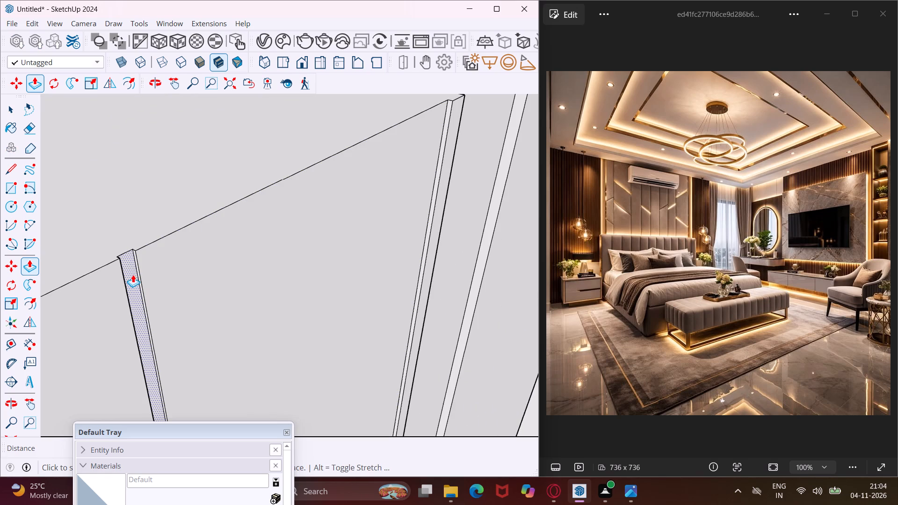
pyautogui.click(133, 274)
# Repeat the same Push/Pull recess on the second and third groove strips, counted from the floating-shelf side.
pyautogui.scroll(-5, 210, 219)
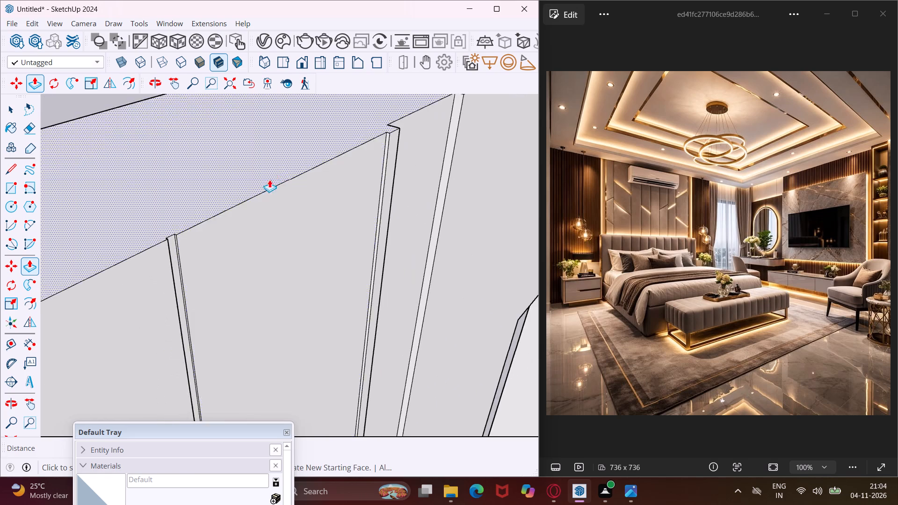
pyautogui.scroll(-9, 277, 171)
pyautogui.scroll(6, 162, 236)
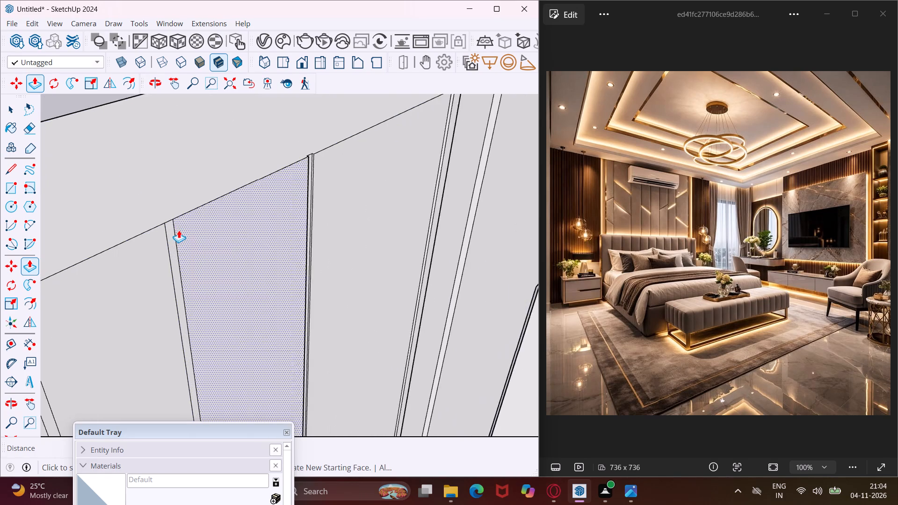
pyautogui.scroll(4, 179, 230)
pyautogui.doubleClick(169, 230)
pyautogui.scroll(-3, 230, 176)
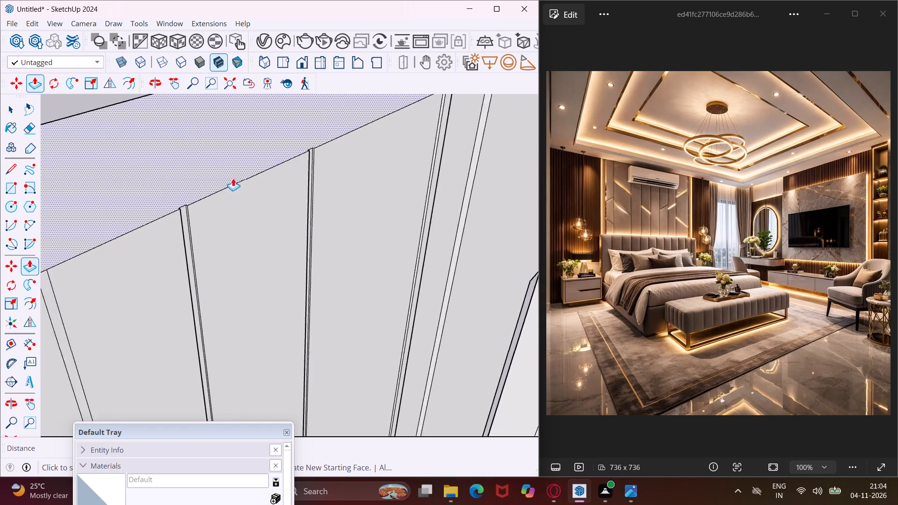
pyautogui.scroll(-5, 233, 178)
pyautogui.scroll(7, 130, 246)
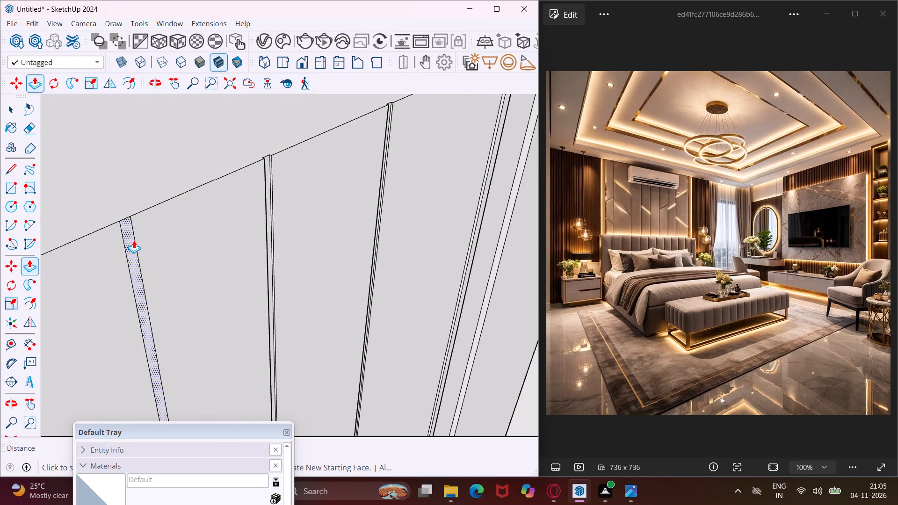
pyautogui.doubleClick(134, 240)
# Repeat the same recess on the fourth and fifth groove strips, counted from the floating-shelf side.
pyautogui.scroll(-18, 216, 168)
pyautogui.scroll(-4, 223, 170)
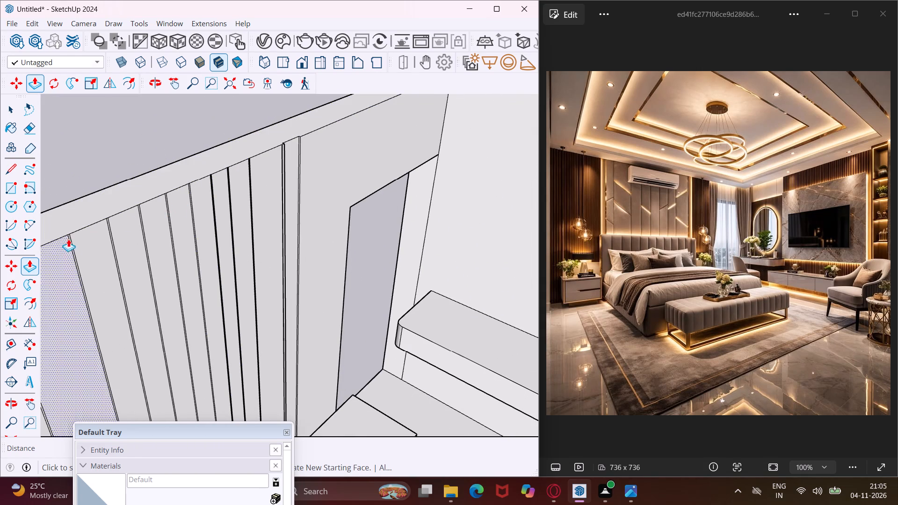
pyautogui.scroll(16, 190, 189)
pyautogui.doubleClick(190, 188)
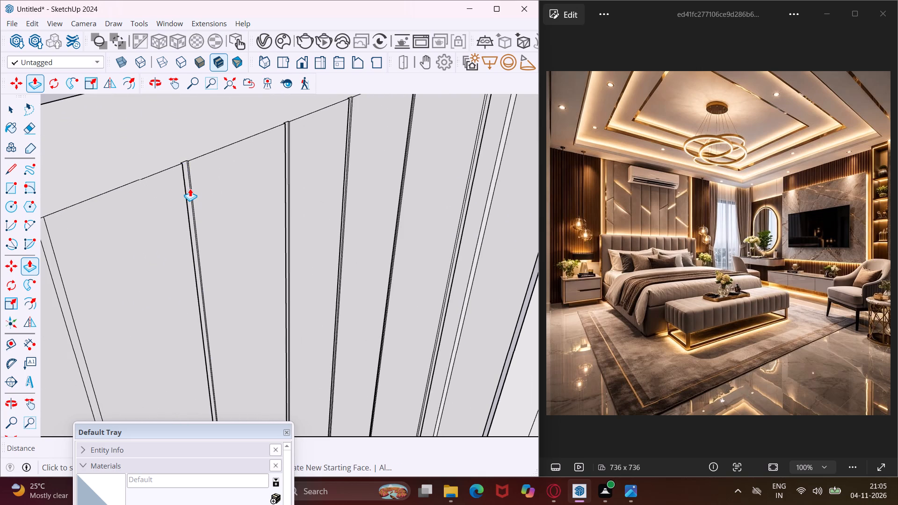
pyautogui.scroll(-5, 190, 188)
pyautogui.scroll(6, 109, 210)
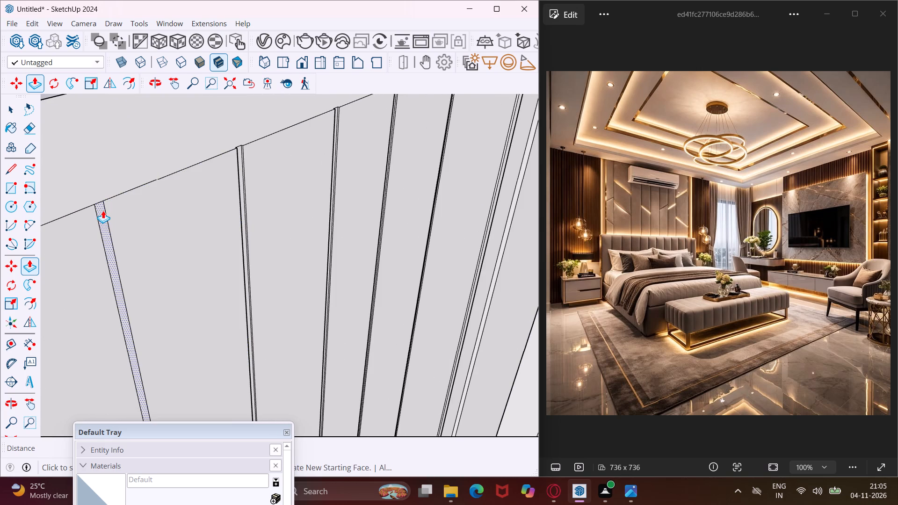
pyautogui.doubleClick(103, 210)
# Repeat the same recess on the groove strip farthest from the floating shelf and on the one beside it.
pyautogui.scroll(-10, 151, 168)
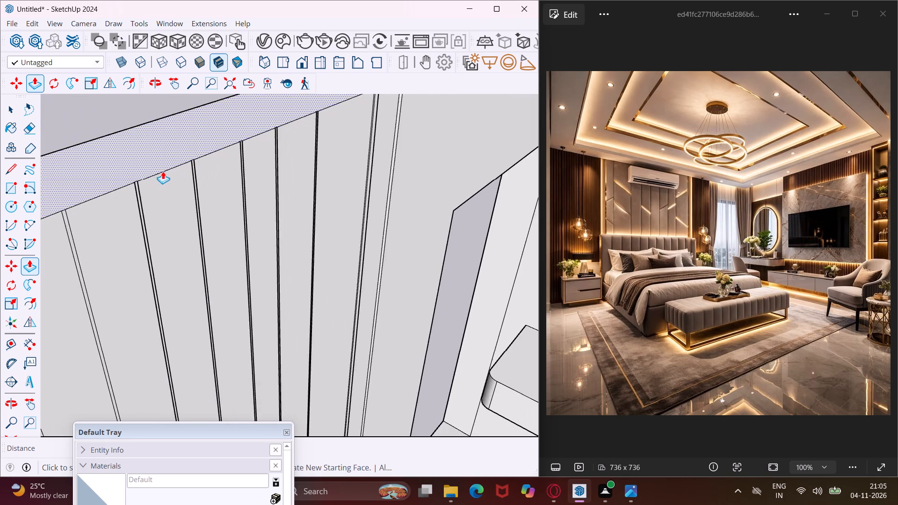
pyautogui.scroll(-17, 163, 171)
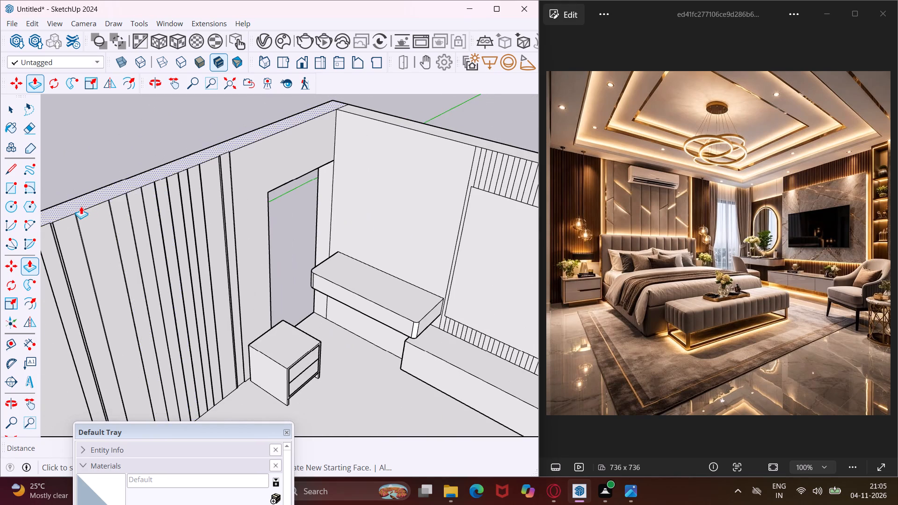
pyautogui.scroll(5, 80, 207)
pyautogui.scroll(20, 70, 216)
pyautogui.scroll(1, 70, 216)
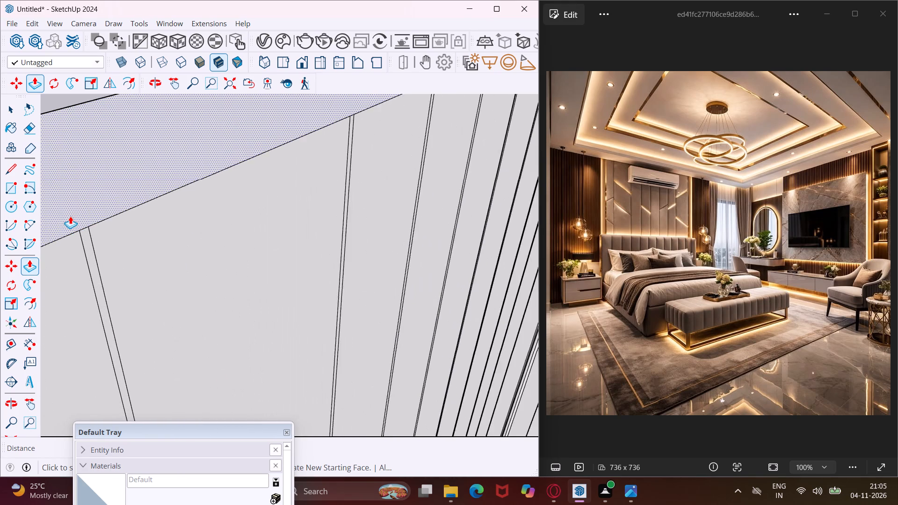
pyautogui.scroll(9, 70, 216)
pyautogui.doubleClick(106, 259)
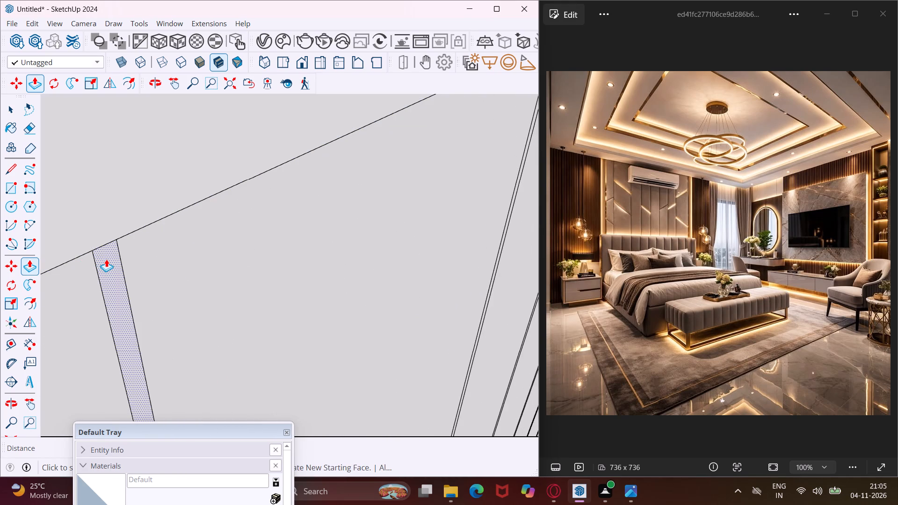
pyautogui.scroll(-14, 91, 246)
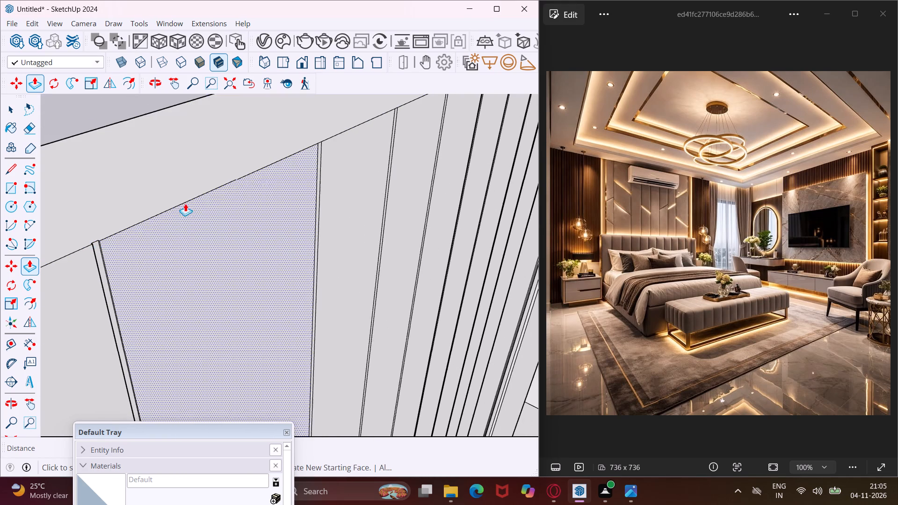
pyautogui.scroll(13, 337, 145)
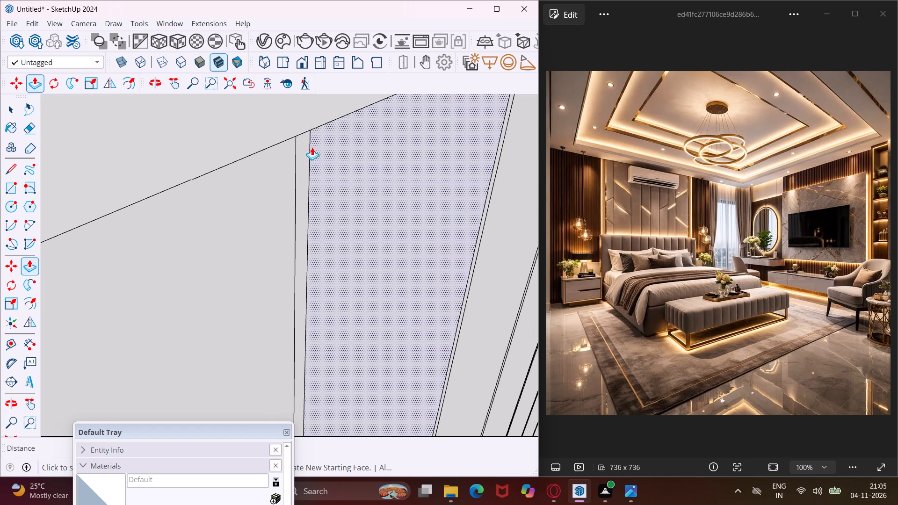
pyautogui.doubleClick(305, 151)
# Repeat the same recess on the two remaining flat groove strips in the panel, and leave Push/Pull.
pyautogui.scroll(-3, 199, 184)
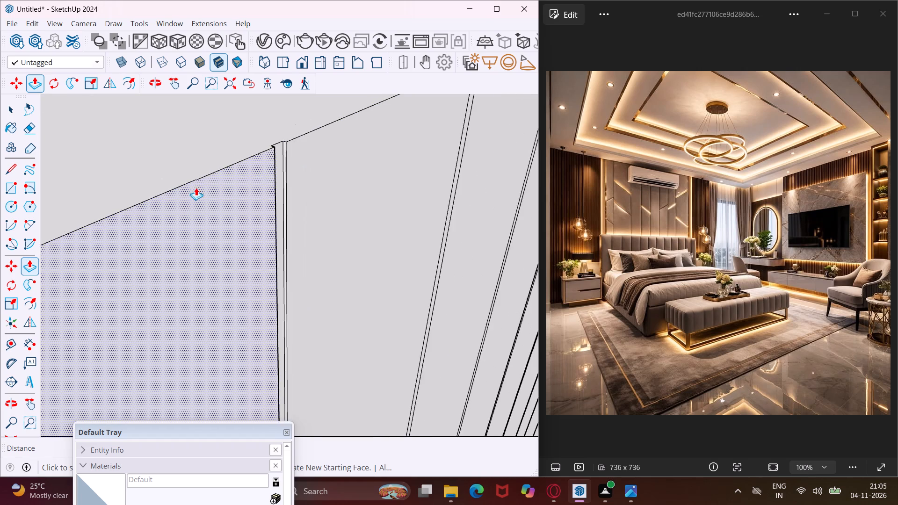
pyautogui.scroll(-14, 193, 189)
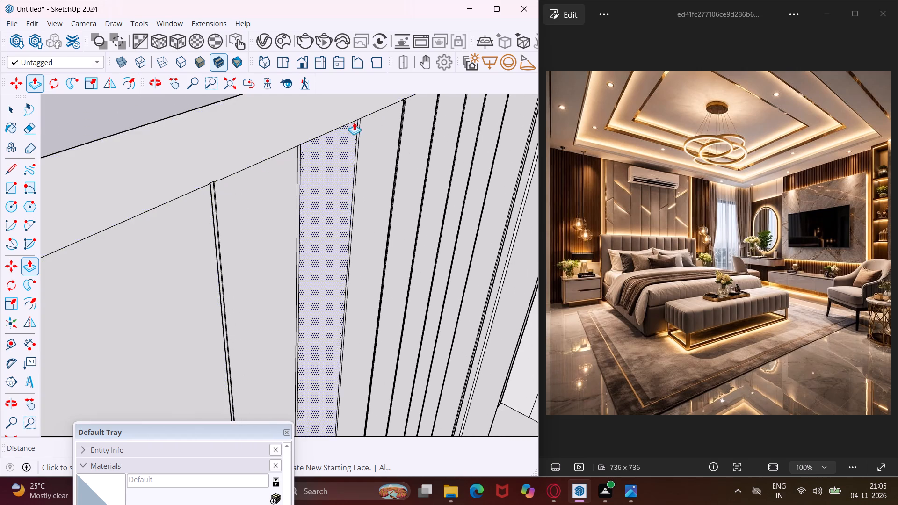
pyautogui.scroll(16, 362, 116)
pyautogui.doubleClick(355, 125)
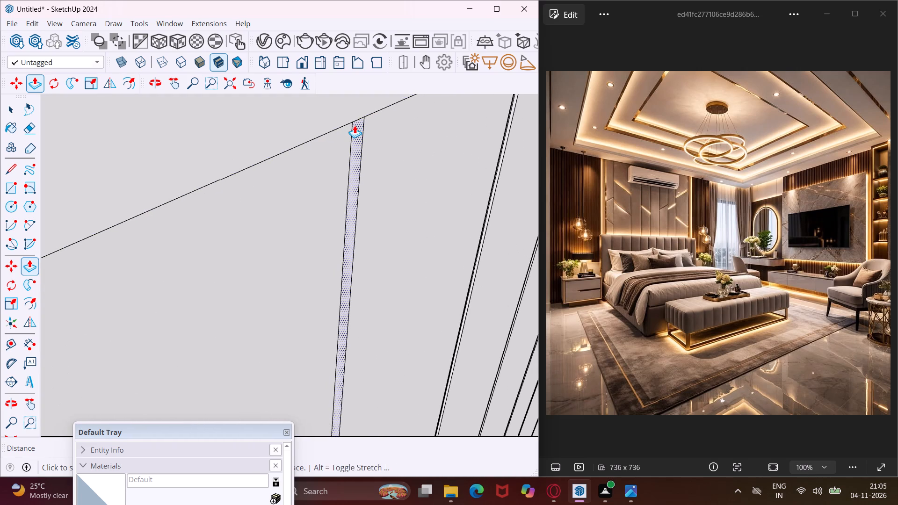
pyautogui.scroll(-9, 360, 124)
pyautogui.scroll(7, 201, 204)
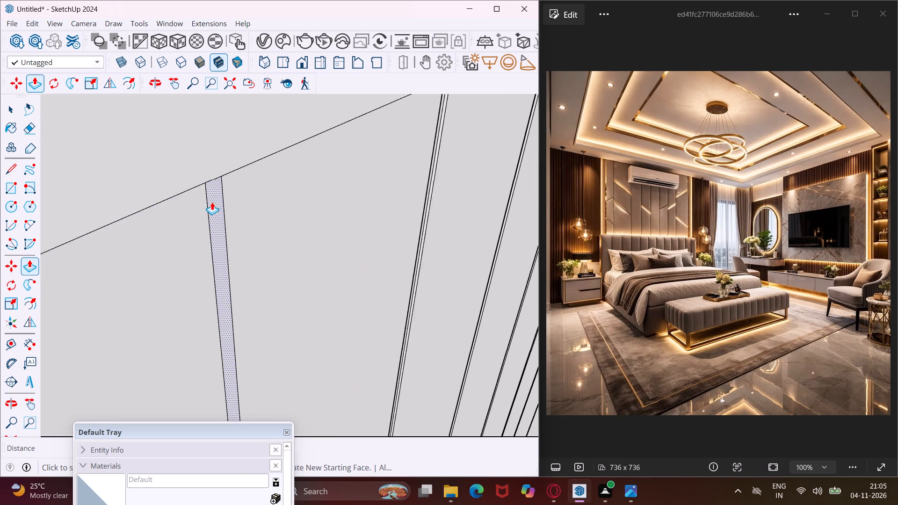
pyautogui.doubleClick(212, 202)
pyautogui.scroll(-2, 234, 180)
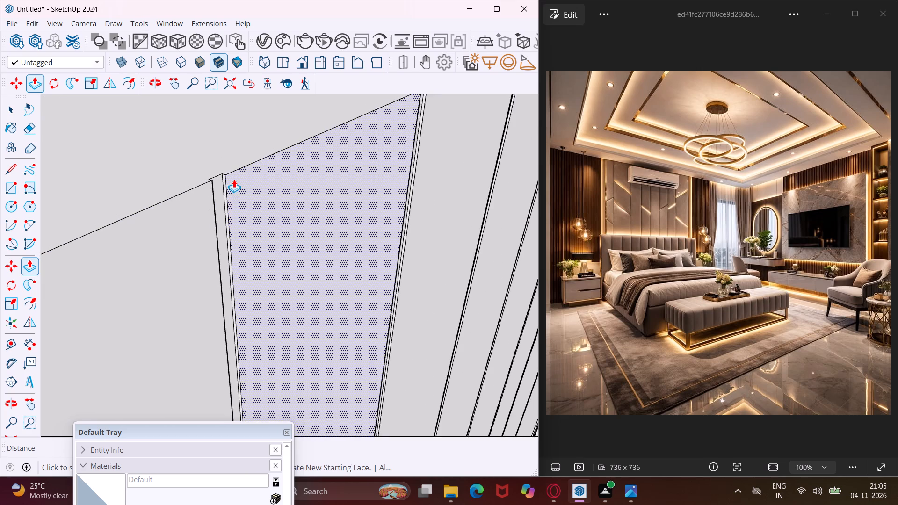
pyautogui.scroll(-19, 234, 180)
pyautogui.scroll(-2, 235, 180)
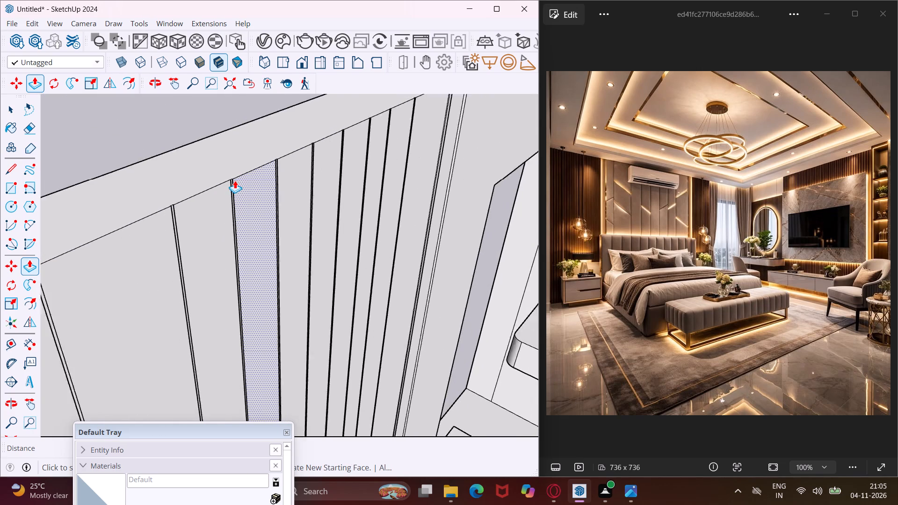
pyautogui.scroll(-8, 235, 180)
pyautogui.press('Escape')
pyautogui.press('space')
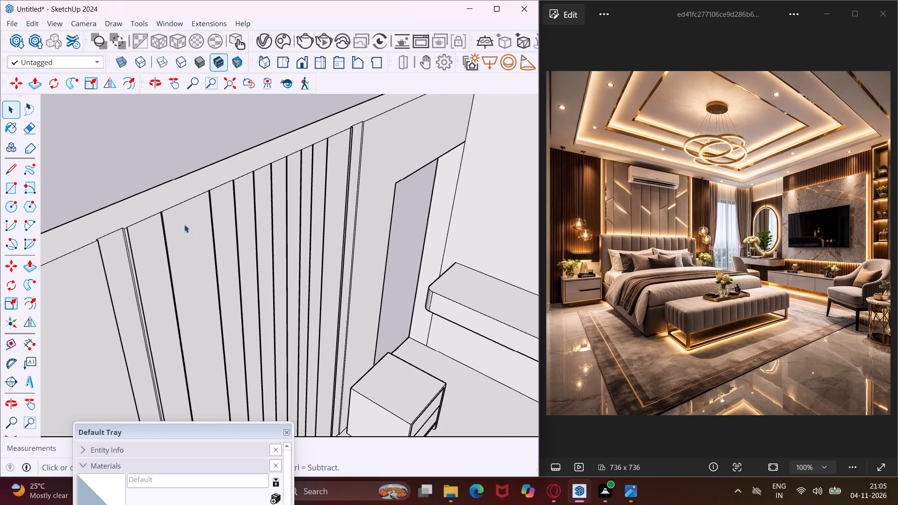
# Examine the grooved bed-wall panel and the plain wall beside it from closer, farther and lower angles.
pyautogui.scroll(9, 164, 216)
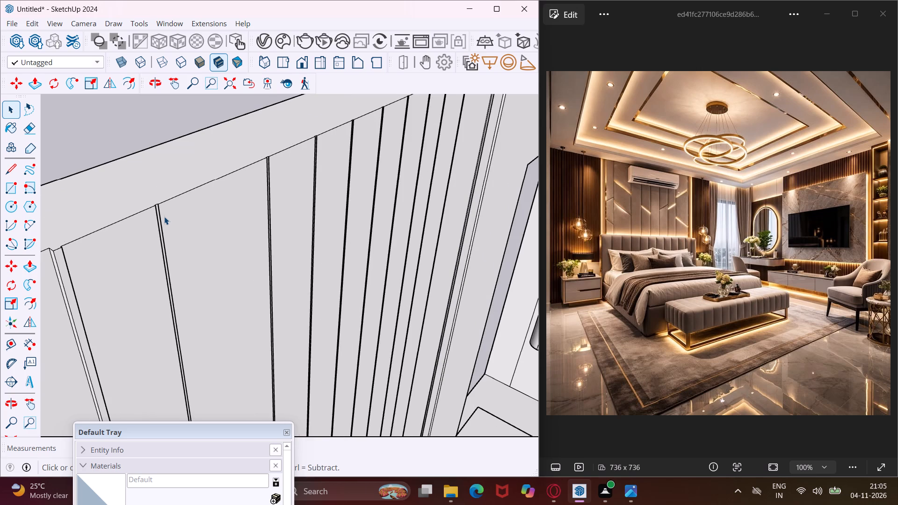
pyautogui.scroll(-5, 164, 216)
pyautogui.scroll(-9, 199, 177)
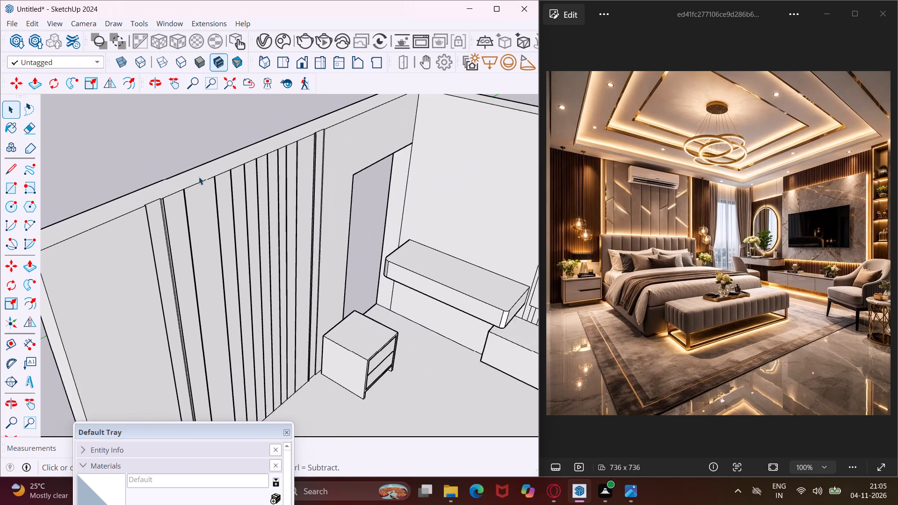
pyautogui.scroll(-5, 199, 177)
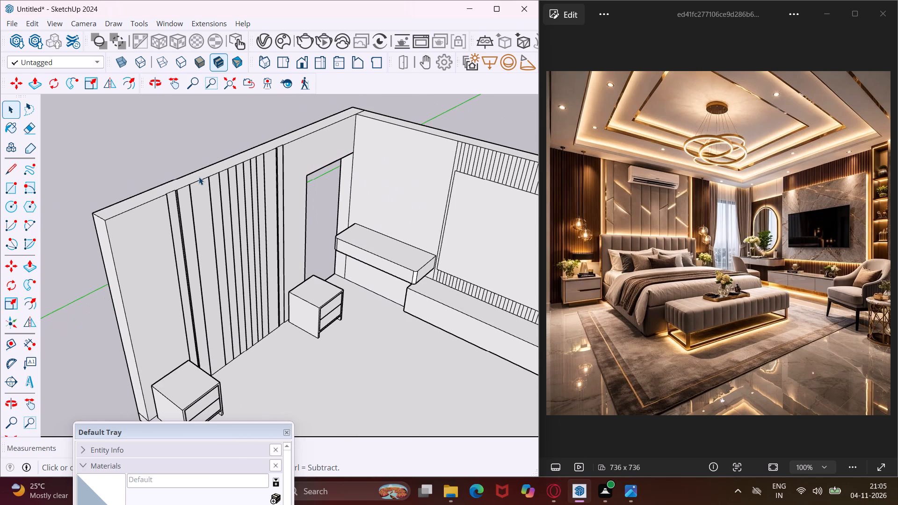
pyautogui.moveTo(199, 177); pyautogui.dragTo(147, 147, button='middle')
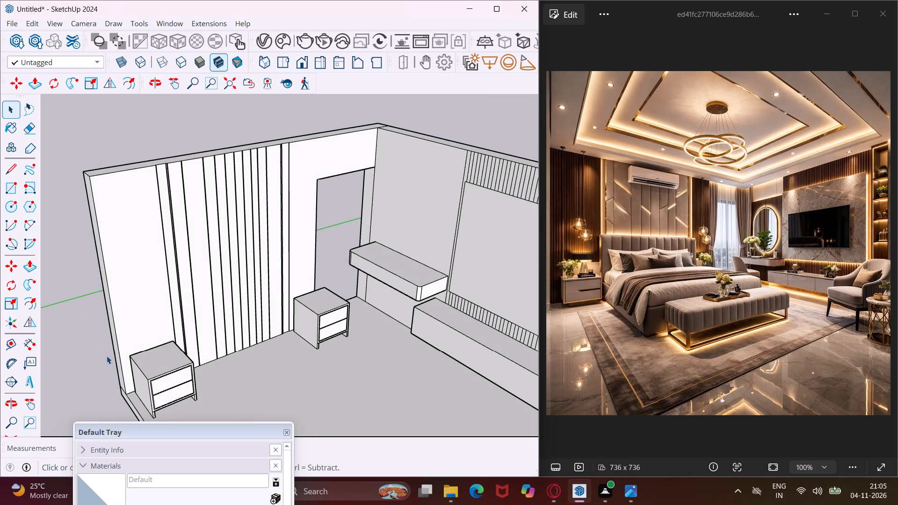
pyautogui.moveTo(107, 357); pyautogui.dragTo(109, 335, button='middle')
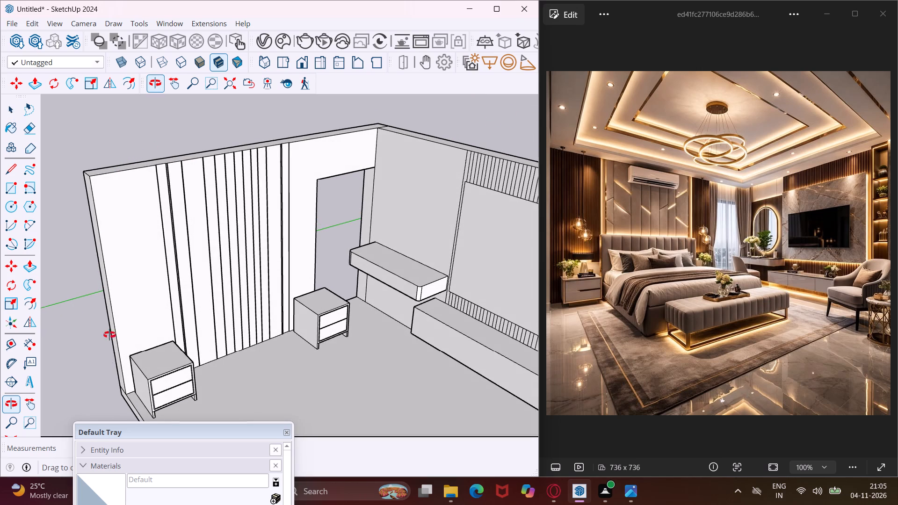
pyautogui.moveTo(109, 335); pyautogui.dragTo(74, 313, button='middle')
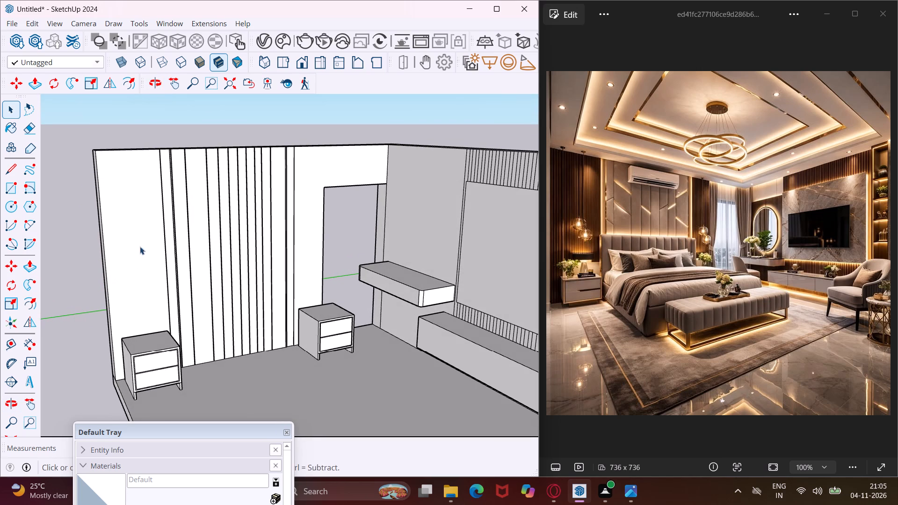
pyautogui.scroll(5, 123, 152)
pyautogui.moveTo(123, 152); pyautogui.dragTo(117, 172, button='middle')
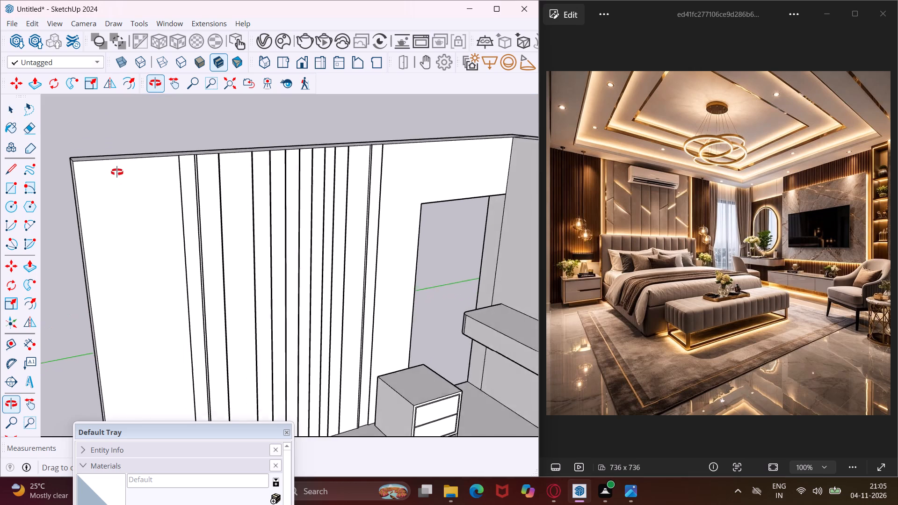
pyautogui.moveTo(117, 172); pyautogui.dragTo(107, 213, button='middle')
pyautogui.scroll(-4, 151, 188)
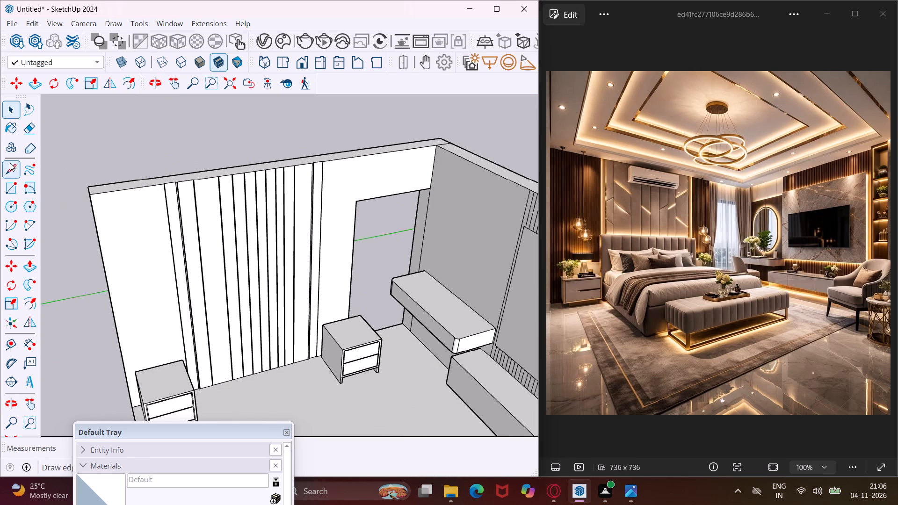
# Draw a narrow full-height rectangle on the bed wall along its free end, from the bottom corner to the top edge.
pyautogui.click(12, 185)
pyautogui.scroll(5, 105, 384)
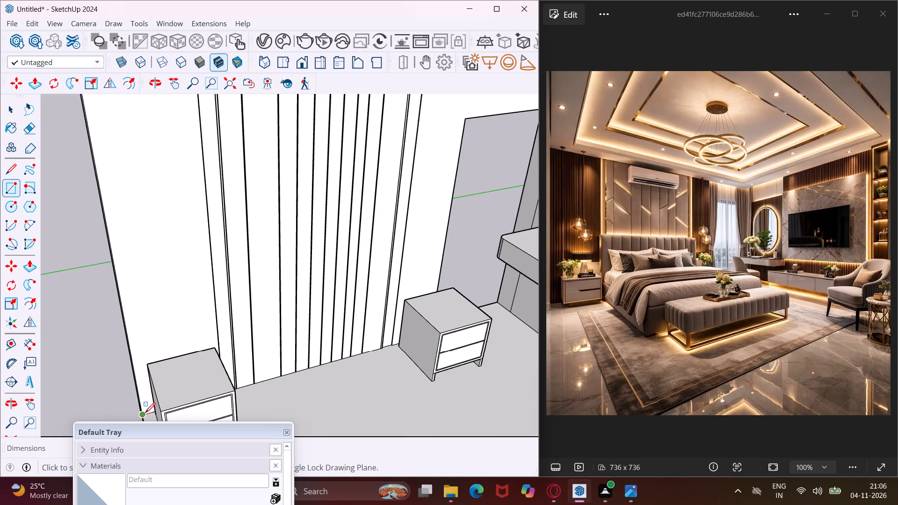
pyautogui.click(145, 413)
pyautogui.scroll(-4, 148, 328)
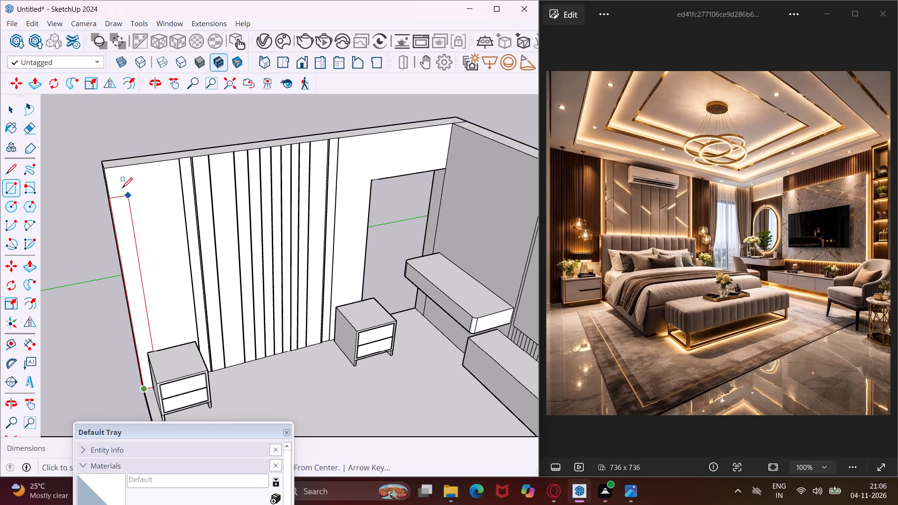
pyautogui.scroll(13, 114, 166)
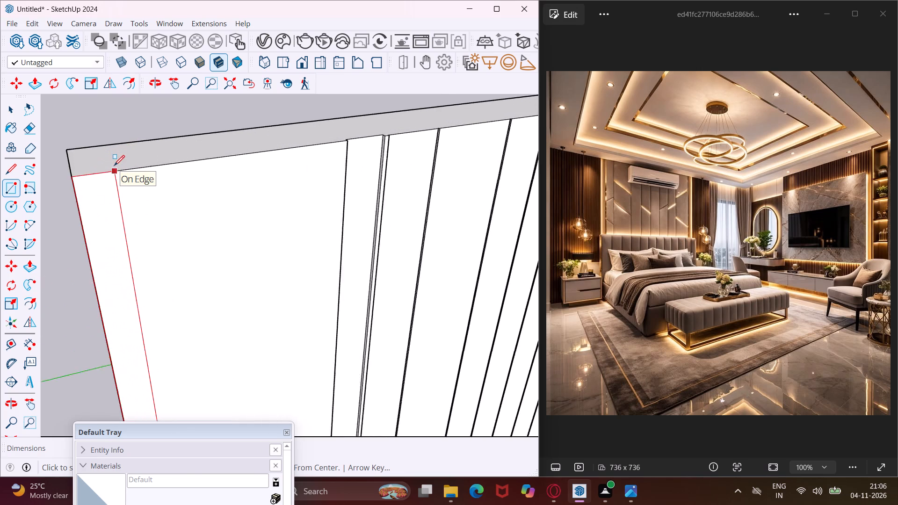
pyautogui.scroll(4, 114, 166)
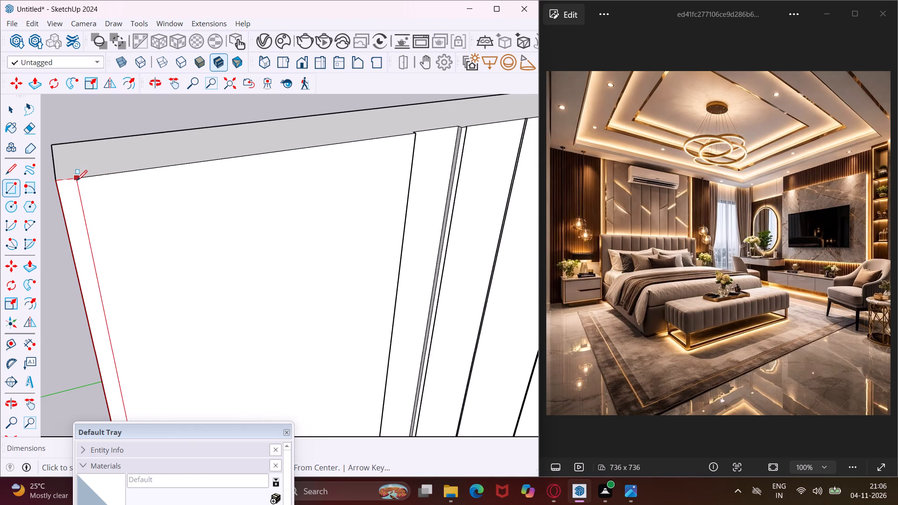
pyautogui.click(75, 180)
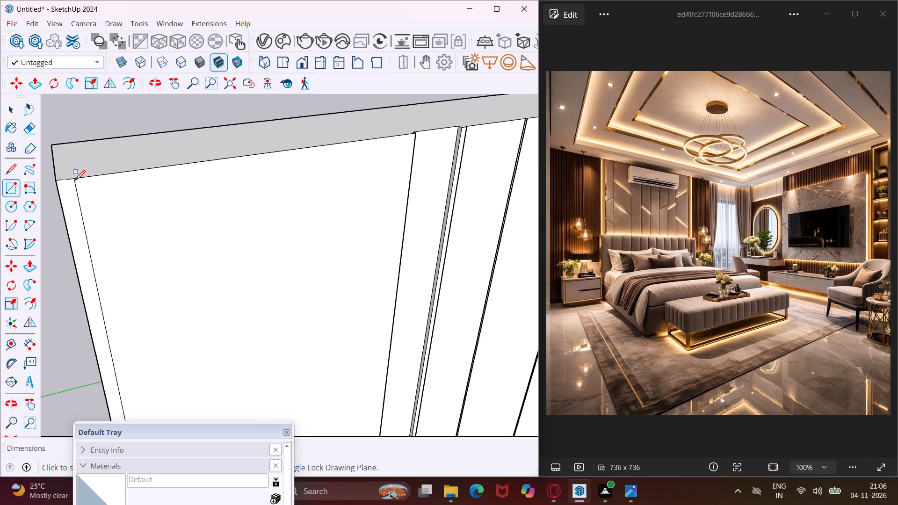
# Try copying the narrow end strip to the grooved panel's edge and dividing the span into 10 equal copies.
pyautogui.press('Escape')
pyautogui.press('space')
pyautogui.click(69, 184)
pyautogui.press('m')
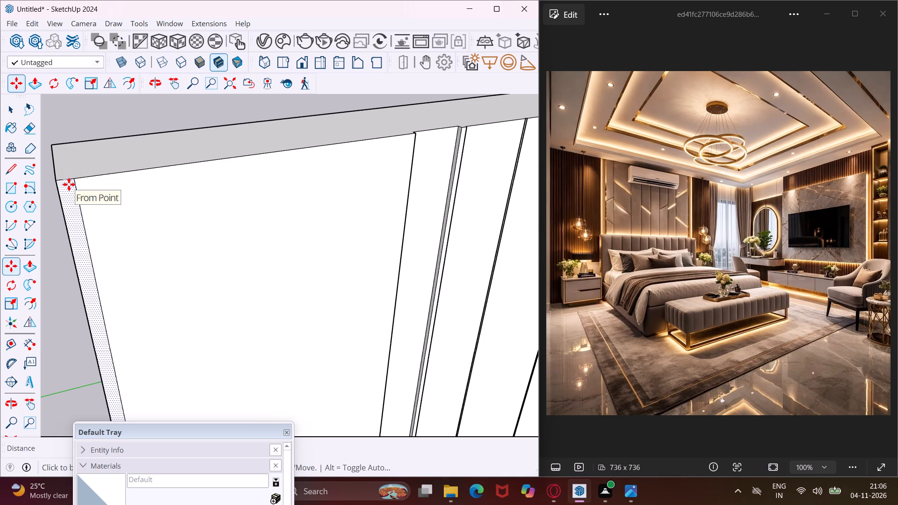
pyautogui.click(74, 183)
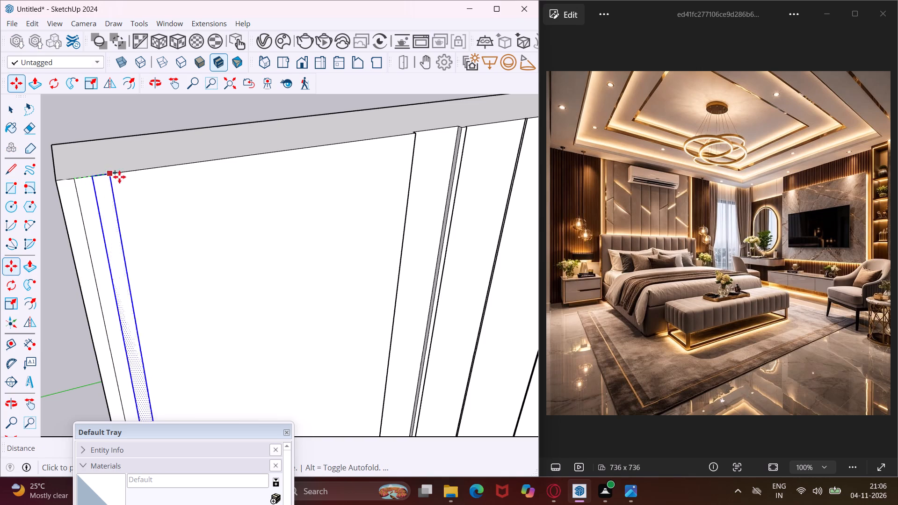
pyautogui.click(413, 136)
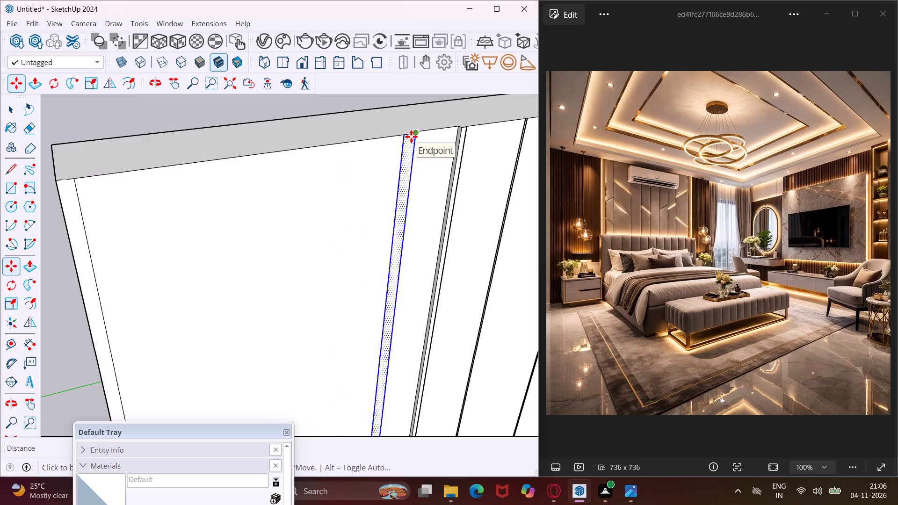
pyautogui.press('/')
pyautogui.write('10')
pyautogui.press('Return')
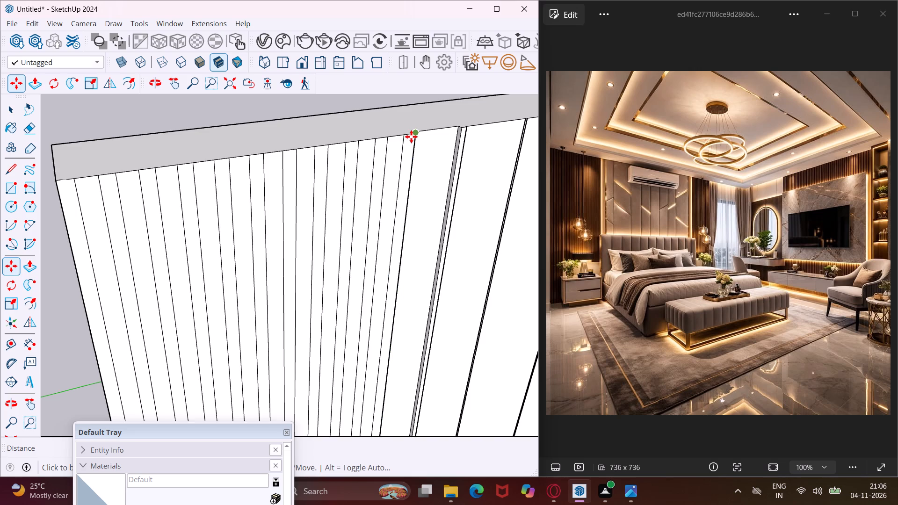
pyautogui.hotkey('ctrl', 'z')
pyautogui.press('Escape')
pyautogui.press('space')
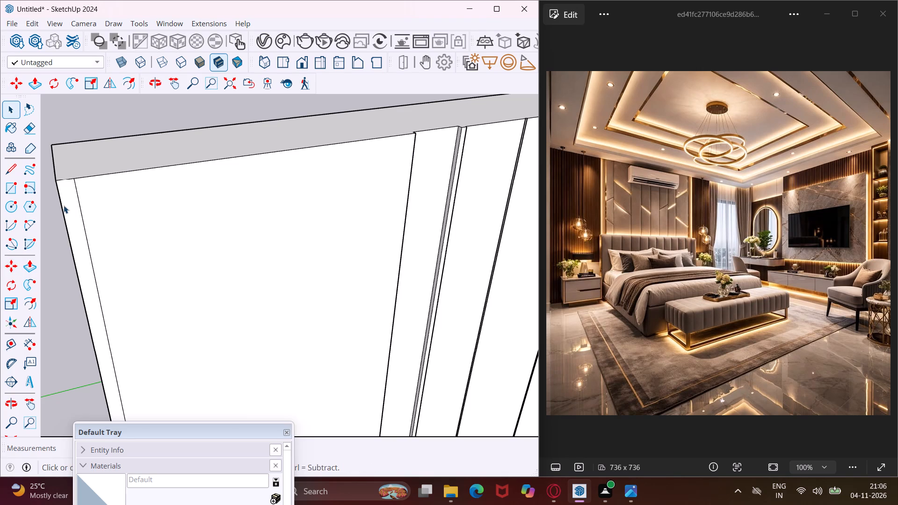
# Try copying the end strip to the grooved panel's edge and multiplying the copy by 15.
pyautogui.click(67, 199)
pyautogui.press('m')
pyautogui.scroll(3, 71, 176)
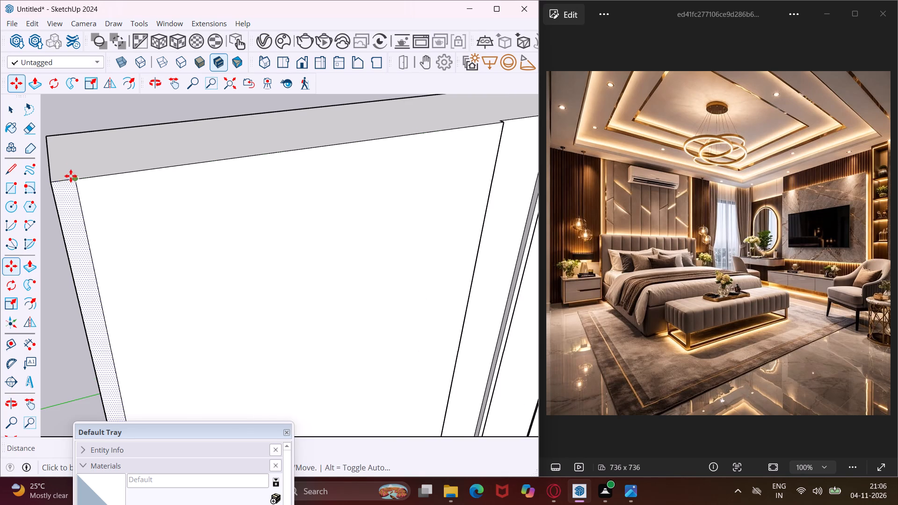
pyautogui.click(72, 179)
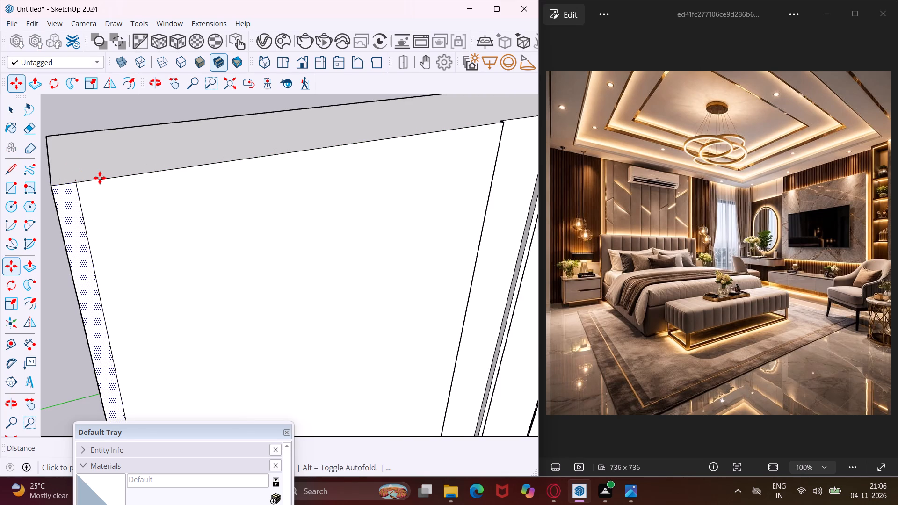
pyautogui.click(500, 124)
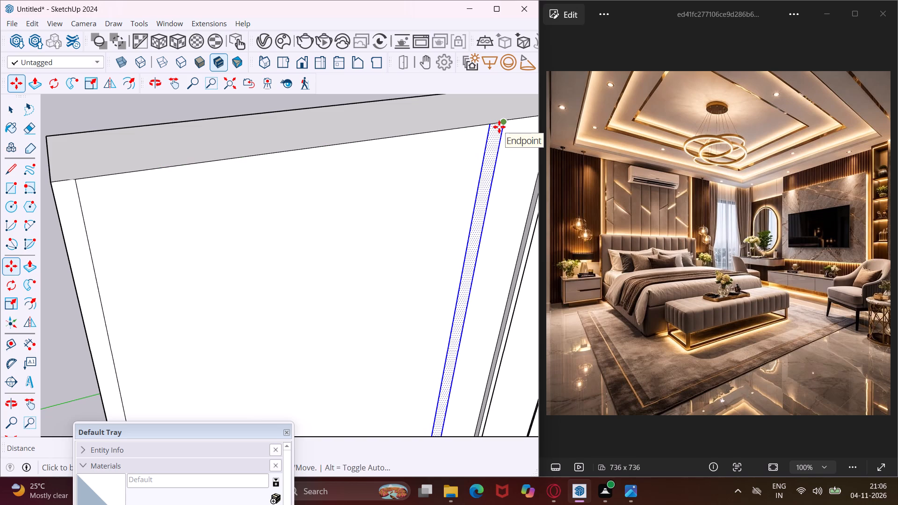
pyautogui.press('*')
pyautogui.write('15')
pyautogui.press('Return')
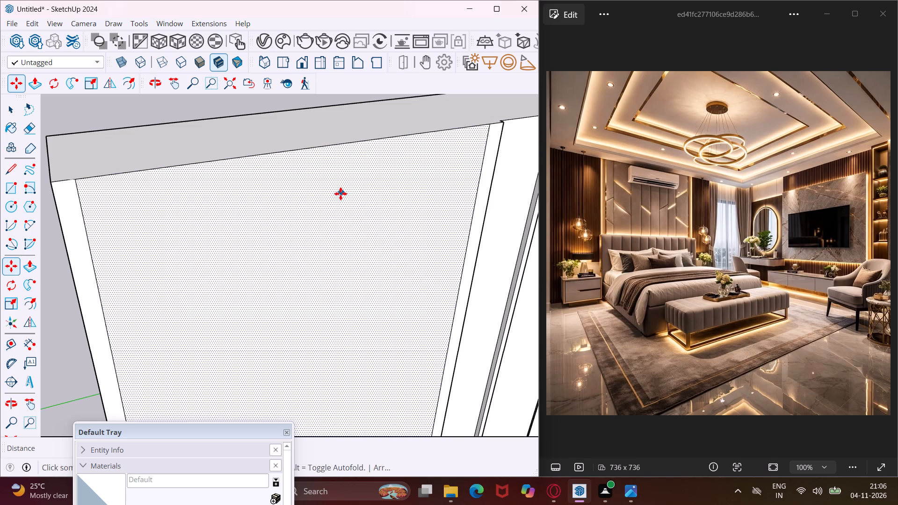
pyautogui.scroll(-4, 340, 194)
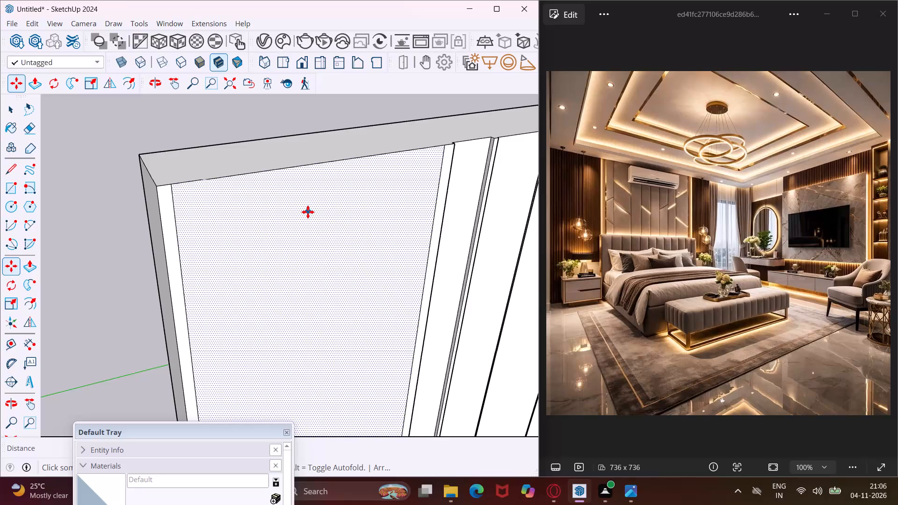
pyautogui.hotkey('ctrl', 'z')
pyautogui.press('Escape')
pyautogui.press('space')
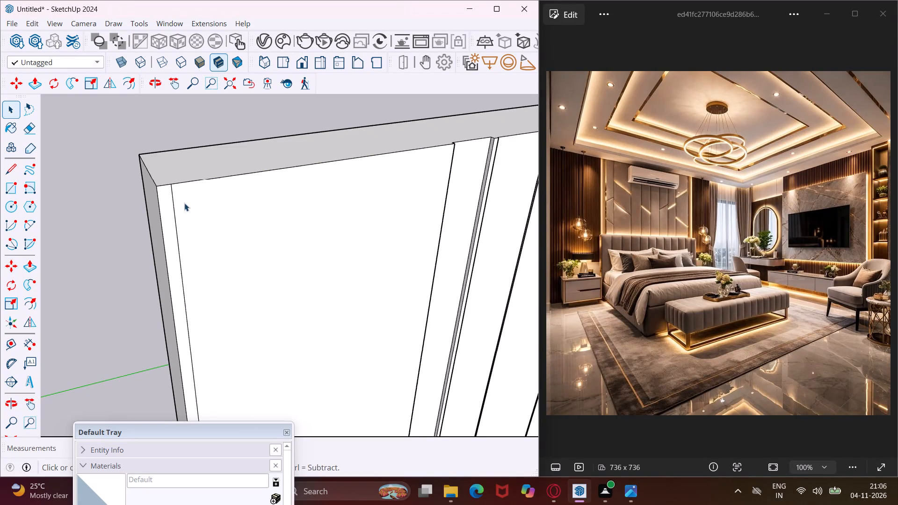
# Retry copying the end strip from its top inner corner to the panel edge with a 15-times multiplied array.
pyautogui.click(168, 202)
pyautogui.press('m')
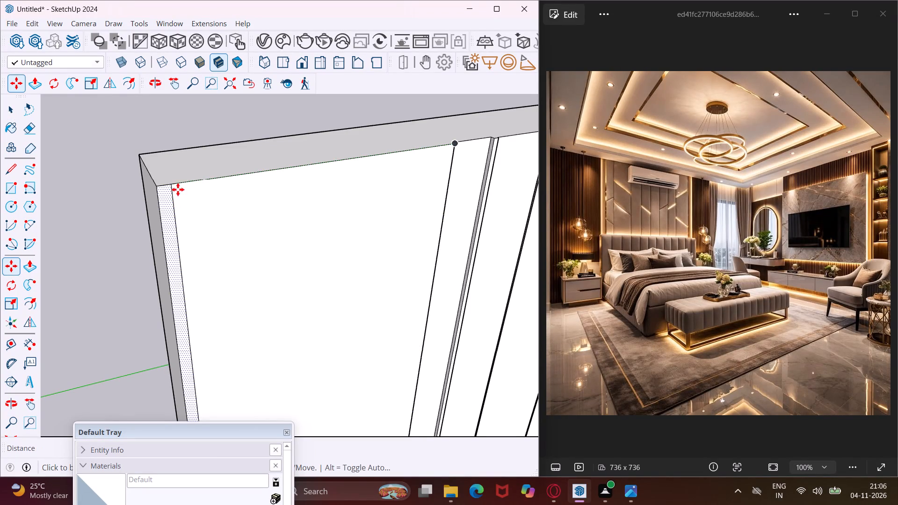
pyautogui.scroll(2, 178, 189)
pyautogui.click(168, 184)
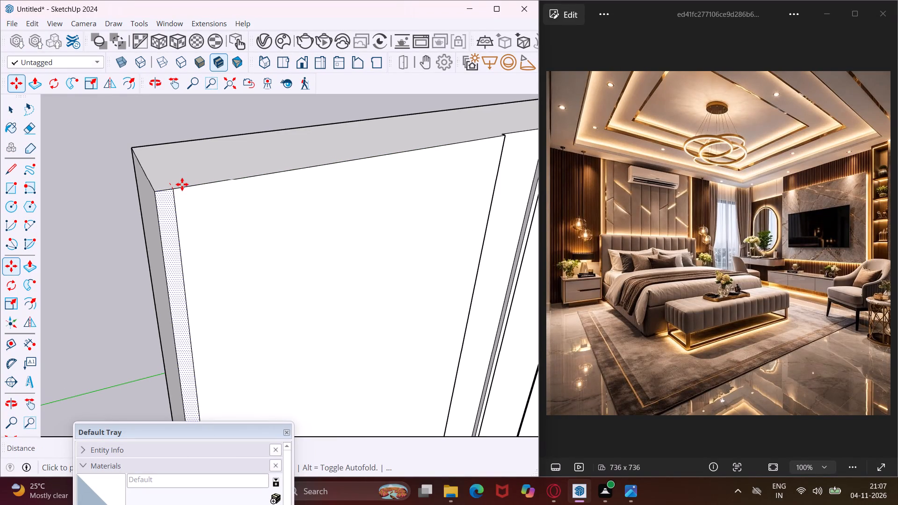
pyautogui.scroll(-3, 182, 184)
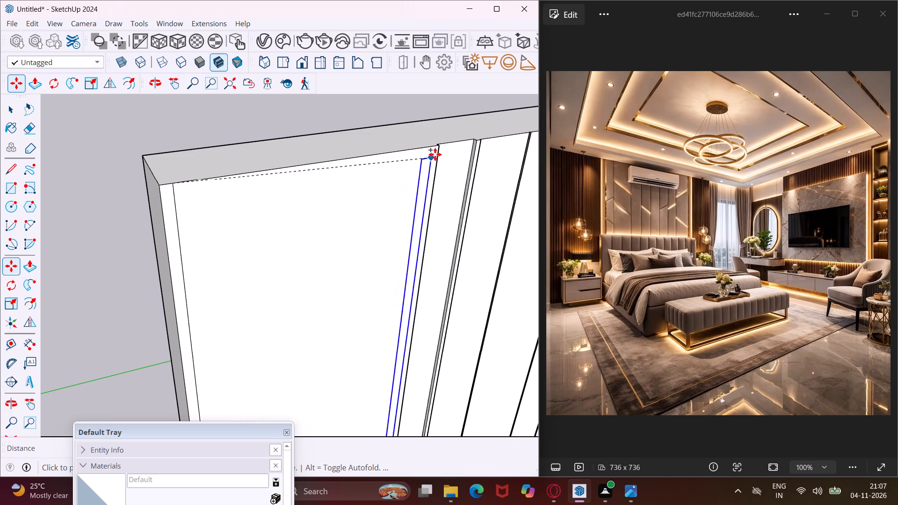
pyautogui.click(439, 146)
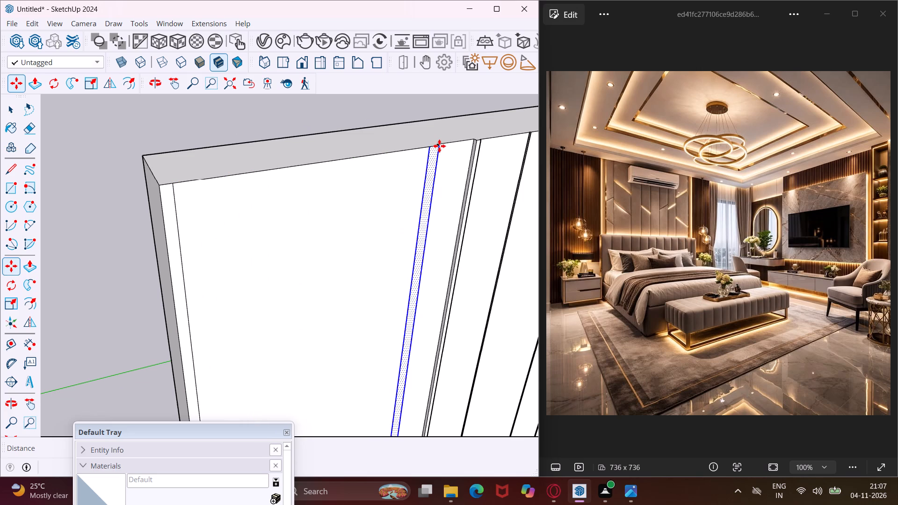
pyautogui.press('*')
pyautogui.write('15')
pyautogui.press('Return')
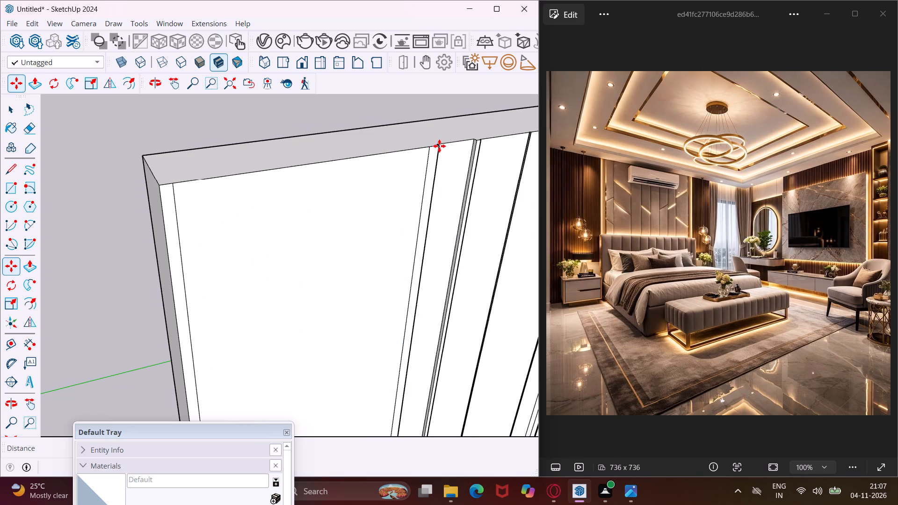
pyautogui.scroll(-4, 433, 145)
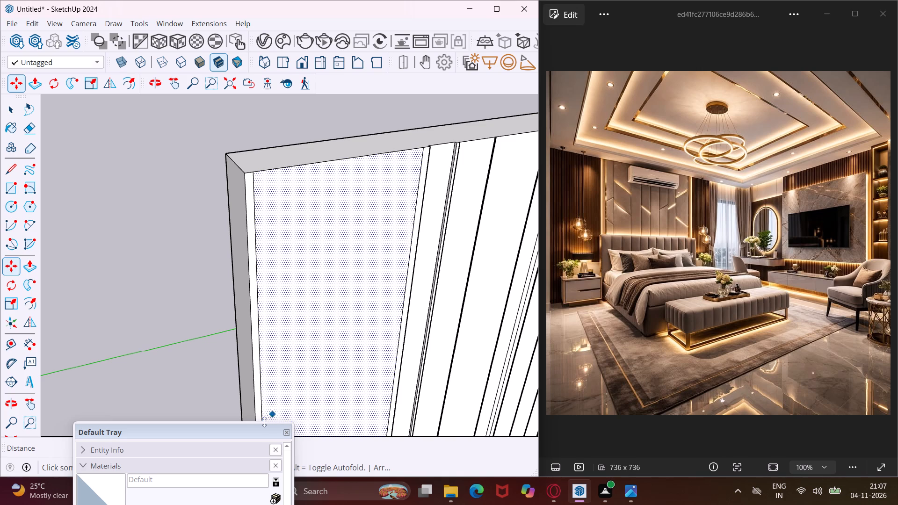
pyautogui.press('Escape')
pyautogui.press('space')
# Move the Default Tray aside to uncover the measurement box.
pyautogui.moveTo(252, 430); pyautogui.dragTo(379, 448)
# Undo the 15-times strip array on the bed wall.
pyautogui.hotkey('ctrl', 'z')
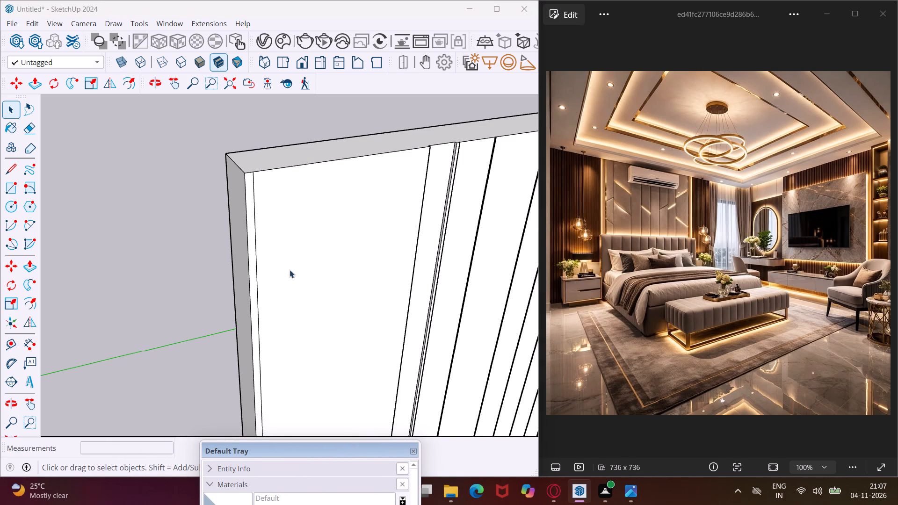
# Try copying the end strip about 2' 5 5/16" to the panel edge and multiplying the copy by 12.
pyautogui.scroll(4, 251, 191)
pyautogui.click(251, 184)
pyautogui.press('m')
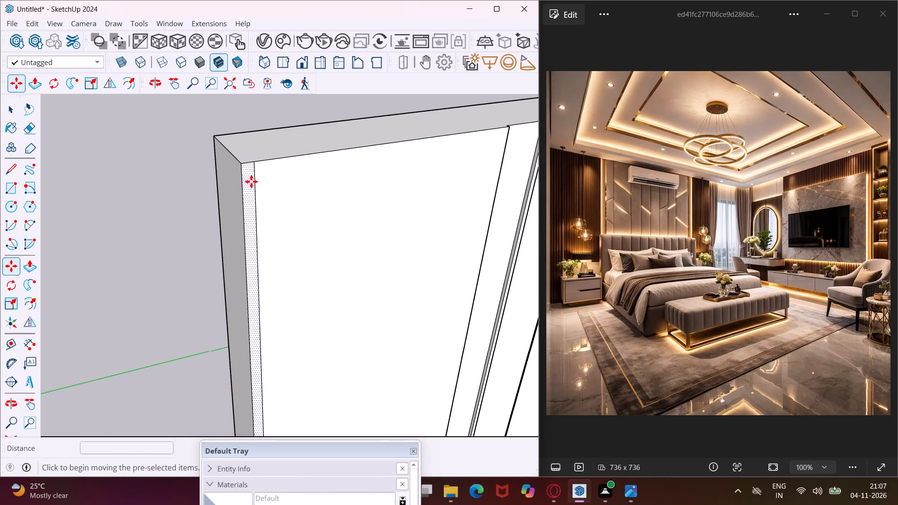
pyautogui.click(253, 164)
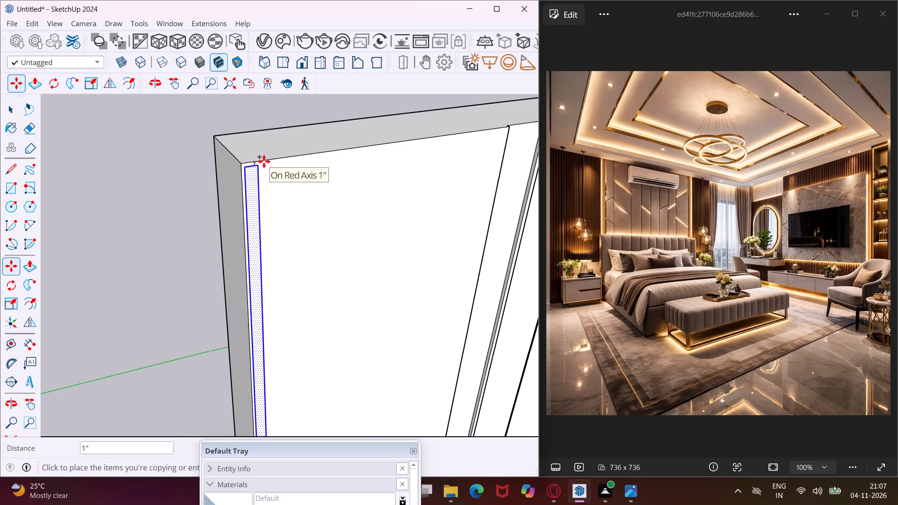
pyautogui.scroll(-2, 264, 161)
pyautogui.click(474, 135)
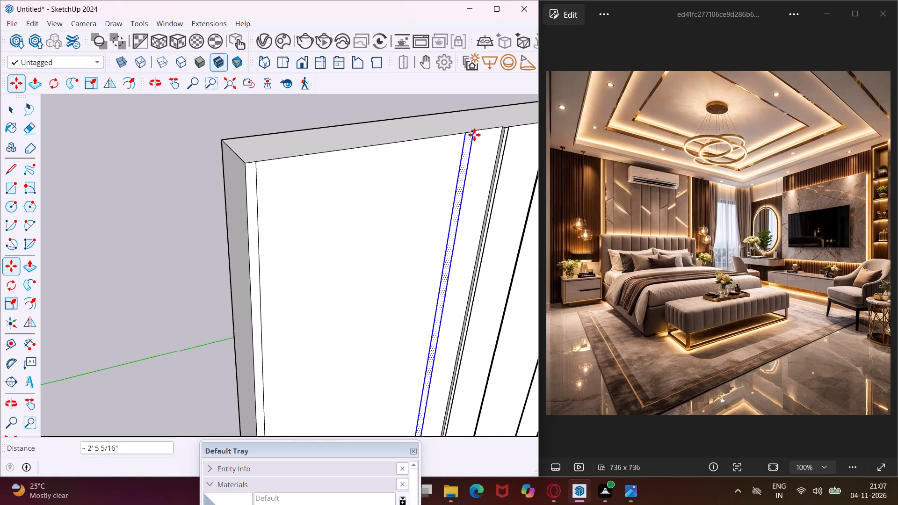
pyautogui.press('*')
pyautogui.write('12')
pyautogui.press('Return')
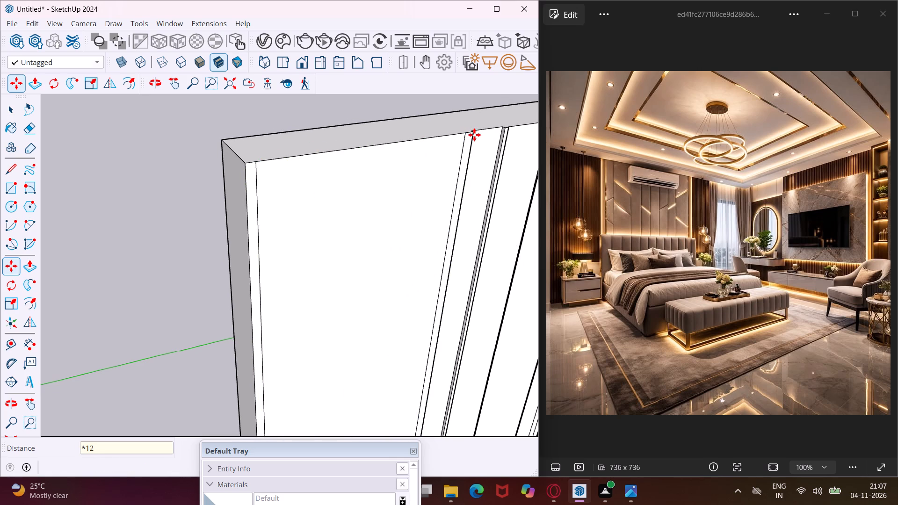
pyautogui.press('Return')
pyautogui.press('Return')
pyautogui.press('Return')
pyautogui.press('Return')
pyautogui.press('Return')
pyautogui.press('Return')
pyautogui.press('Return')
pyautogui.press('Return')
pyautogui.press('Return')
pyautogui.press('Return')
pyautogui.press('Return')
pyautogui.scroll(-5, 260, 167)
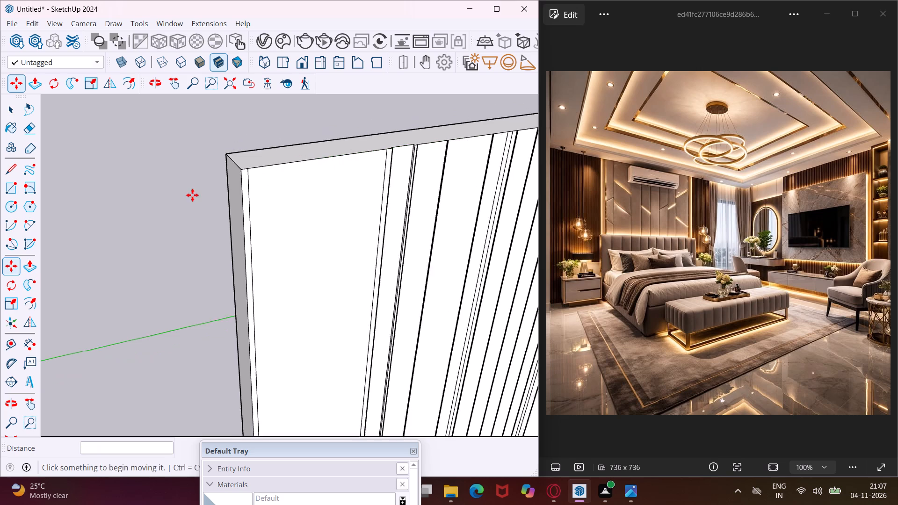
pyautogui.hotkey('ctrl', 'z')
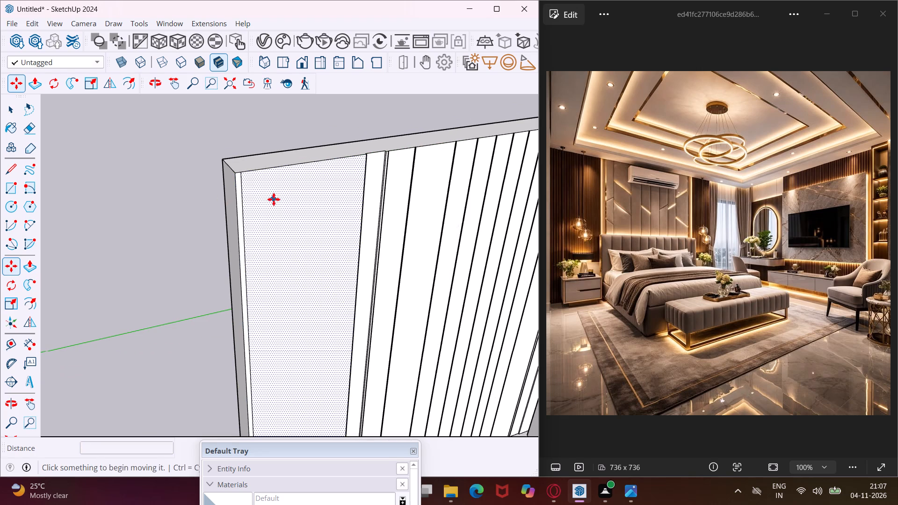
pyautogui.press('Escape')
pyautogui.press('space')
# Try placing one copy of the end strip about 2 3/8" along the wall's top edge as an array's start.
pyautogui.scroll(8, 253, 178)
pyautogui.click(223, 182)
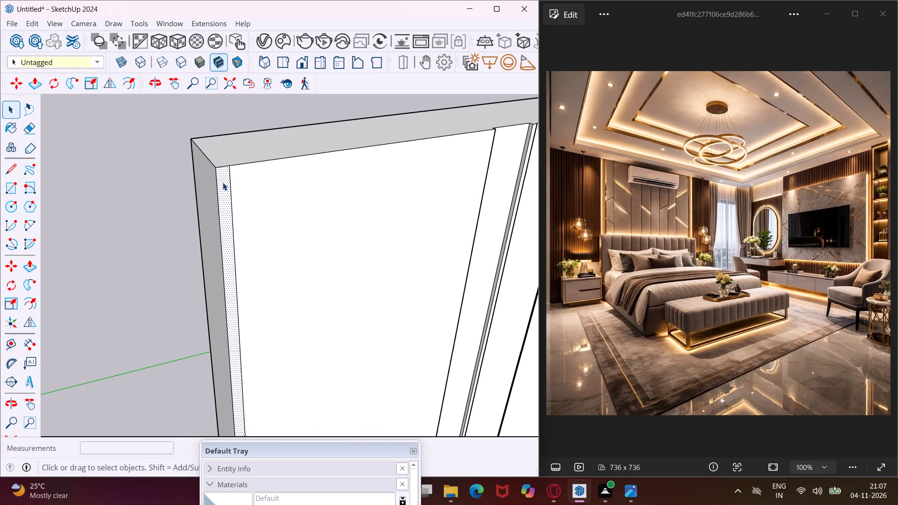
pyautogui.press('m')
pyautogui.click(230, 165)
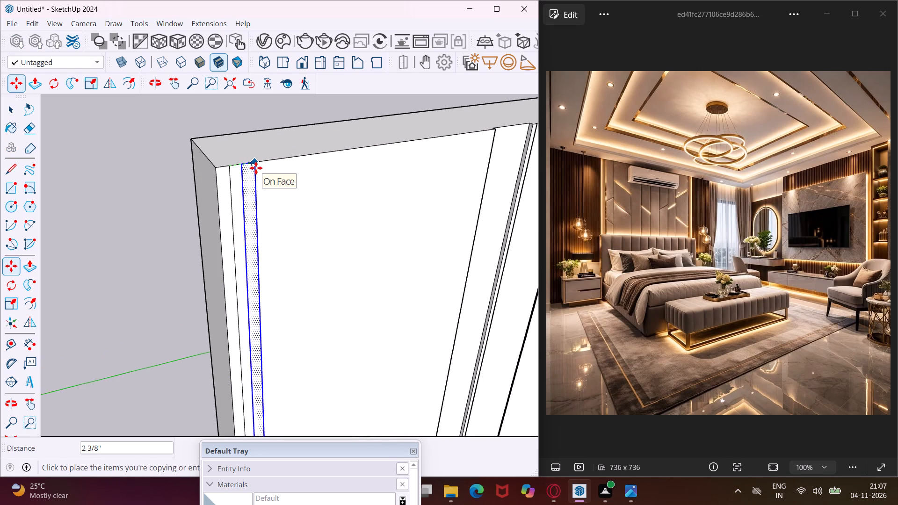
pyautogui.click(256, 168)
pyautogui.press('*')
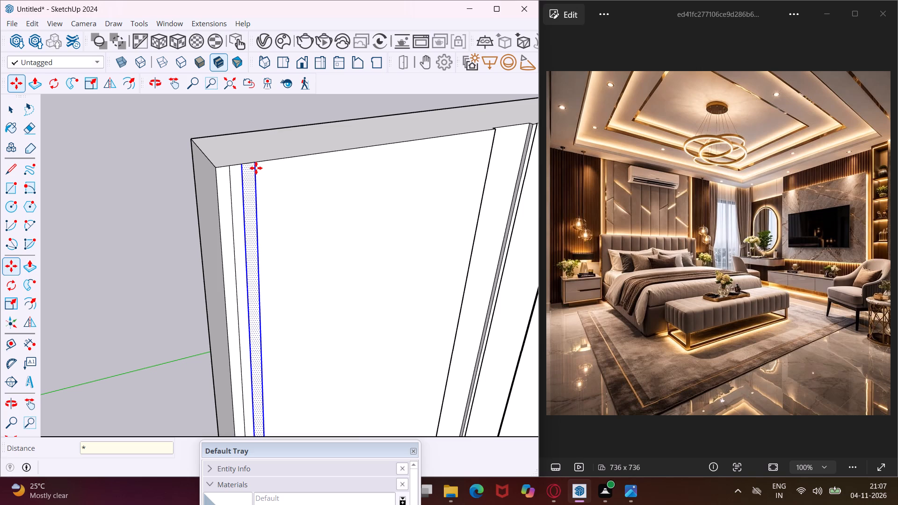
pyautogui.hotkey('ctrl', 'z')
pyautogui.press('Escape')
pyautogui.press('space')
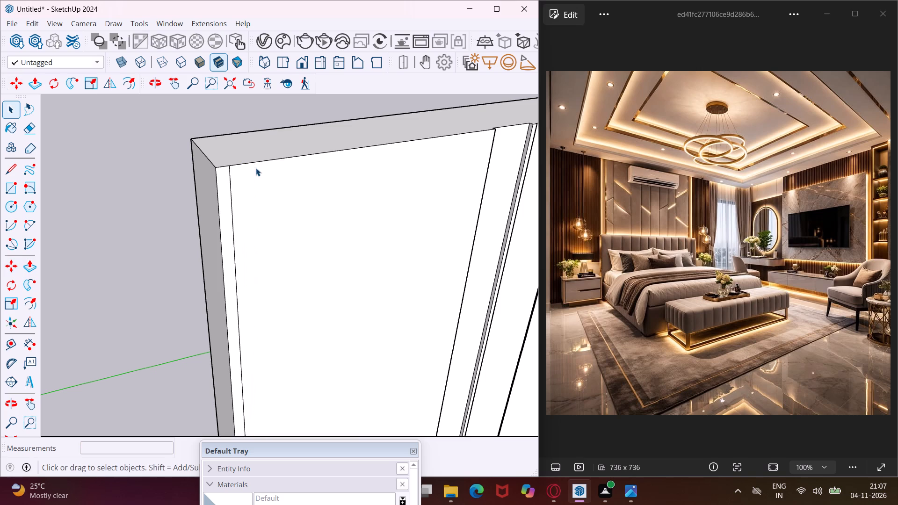
# Copy the end strip about 2' 5 5/16" along the bed wall to the grooved panel's edge and divide the span by 15.
pyautogui.click(226, 188)
pyautogui.press('m')
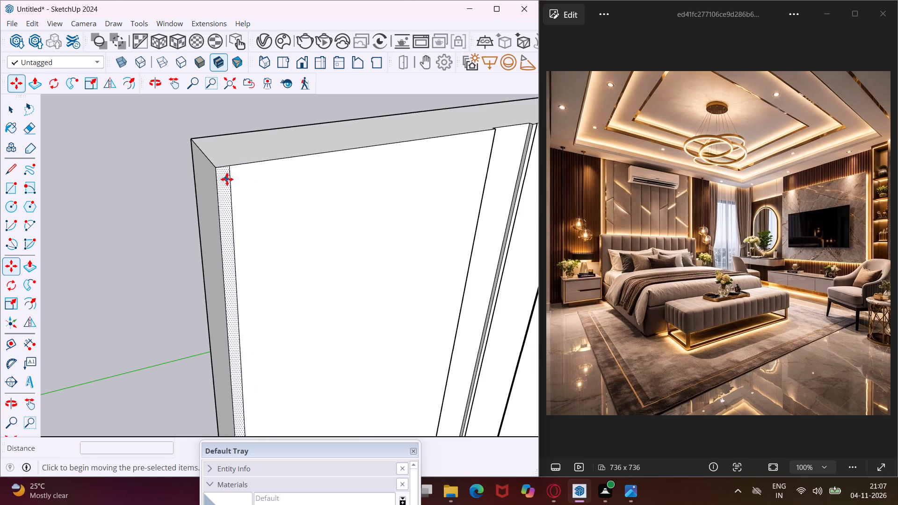
pyautogui.click(229, 167)
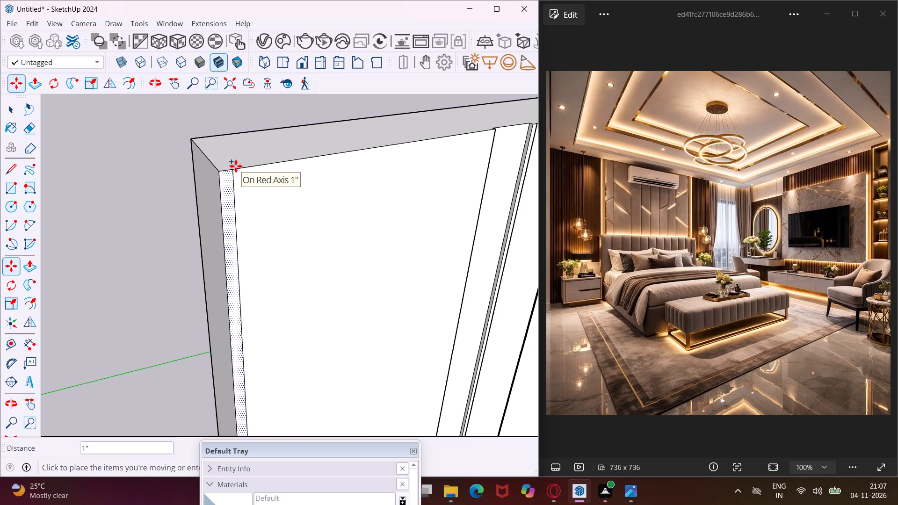
pyautogui.scroll(-4, 236, 166)
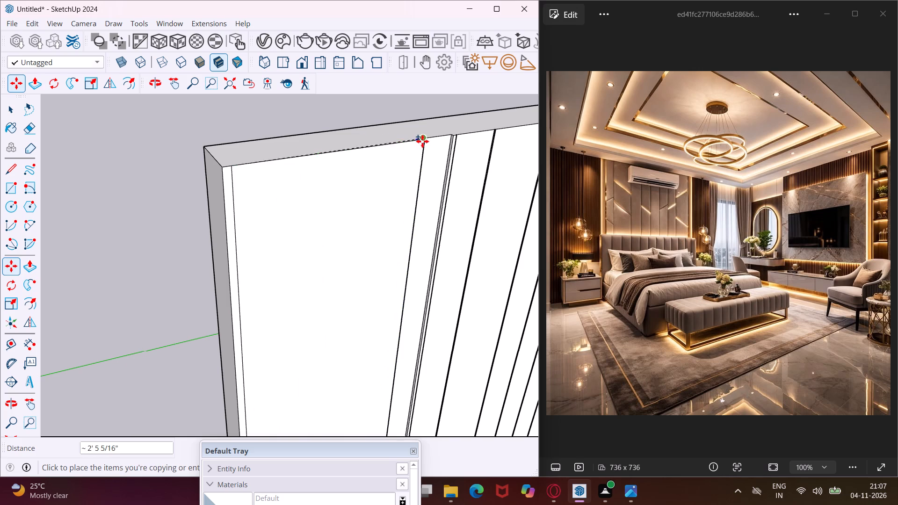
pyautogui.click(424, 141)
pyautogui.scroll(-6, 225, 192)
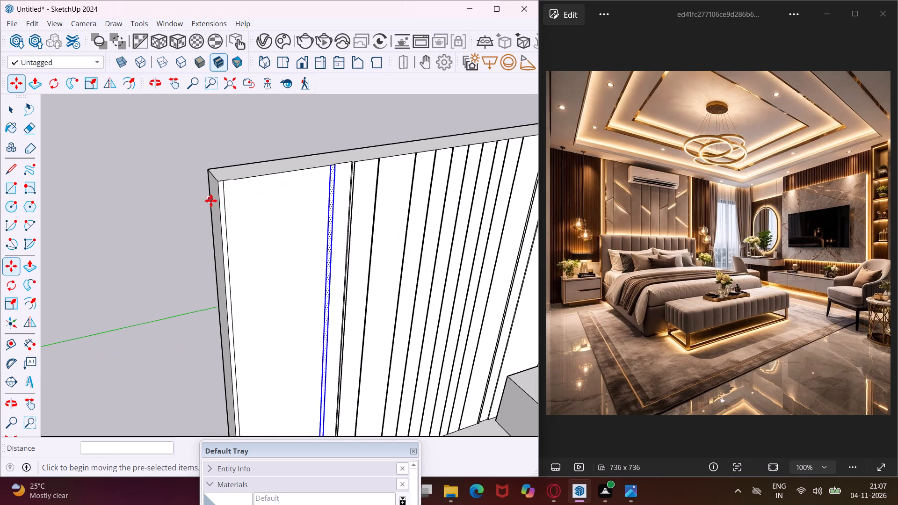
pyautogui.scroll(-6, 195, 206)
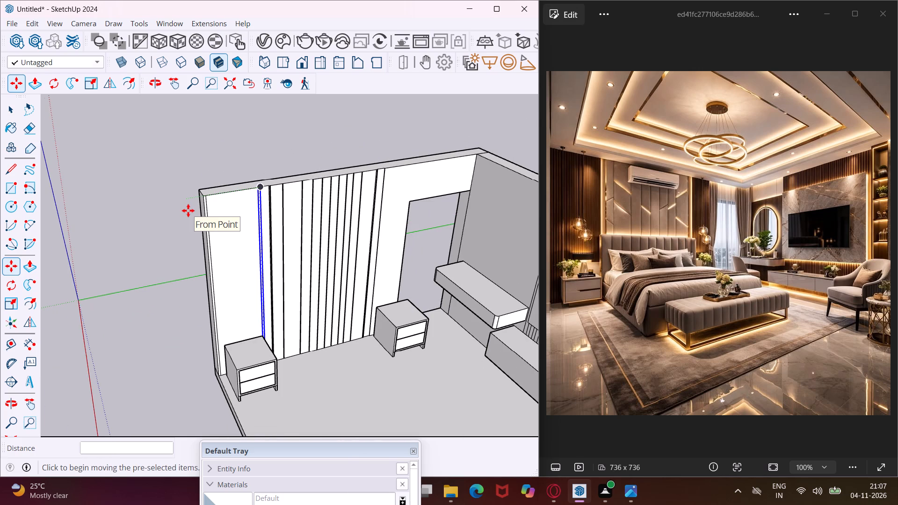
pyautogui.press('/')
pyautogui.write('10')
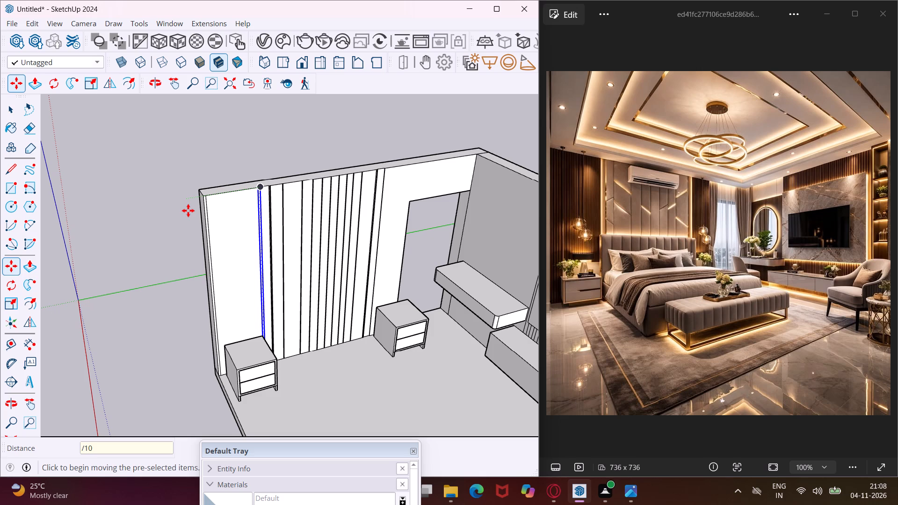
pyautogui.press('BackSpace')
pyautogui.write("5'")
pyautogui.press('BackSpace')
pyautogui.press('Return')
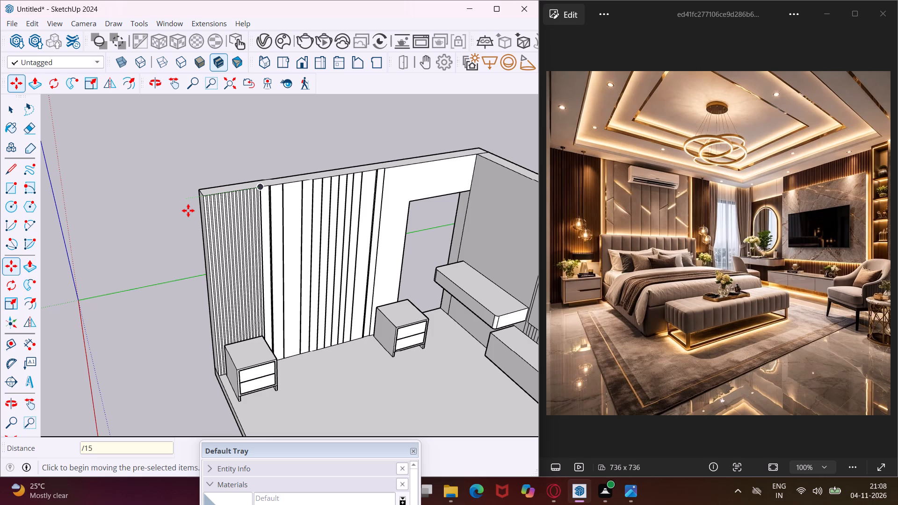
pyautogui.scroll(8, 247, 193)
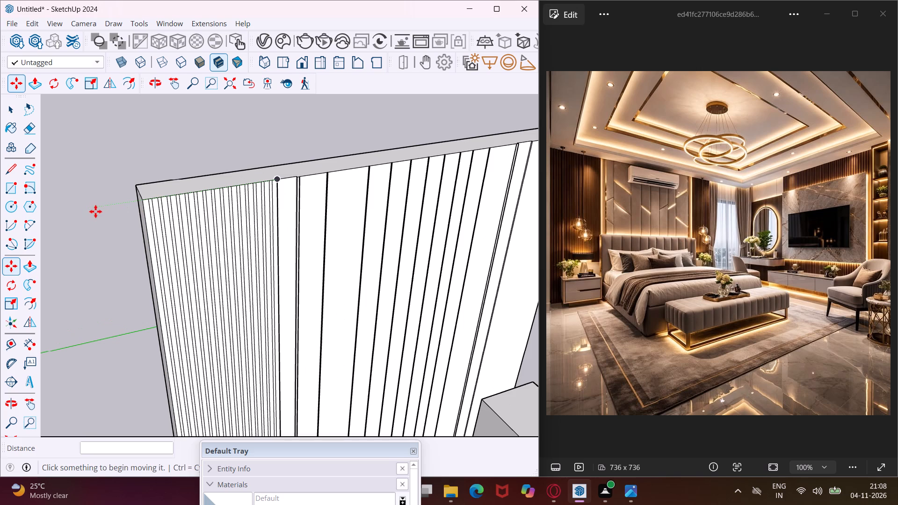
pyautogui.press('Escape')
pyautogui.press('space')
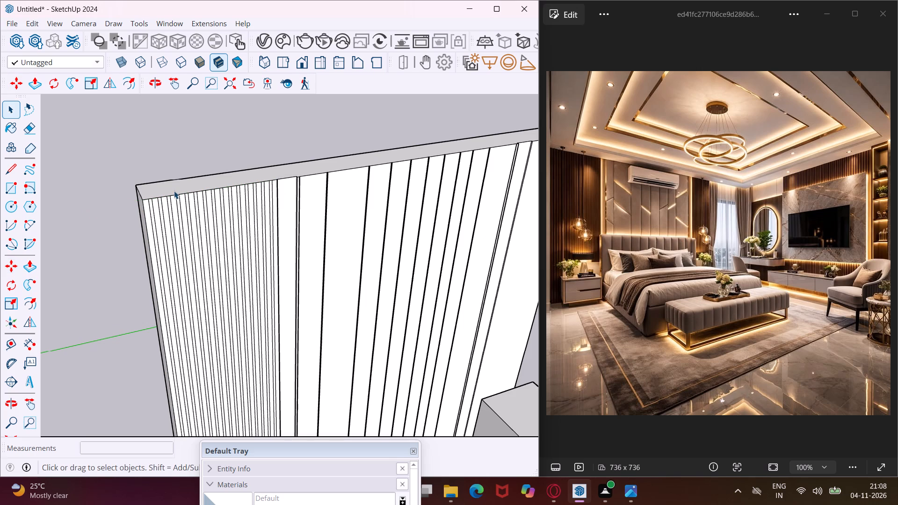
# Copy the end strip about 8' 10 1/4" along the bed wall to the grooved panel's far edge, on the door-opening side.
pyautogui.scroll(1, 145, 198)
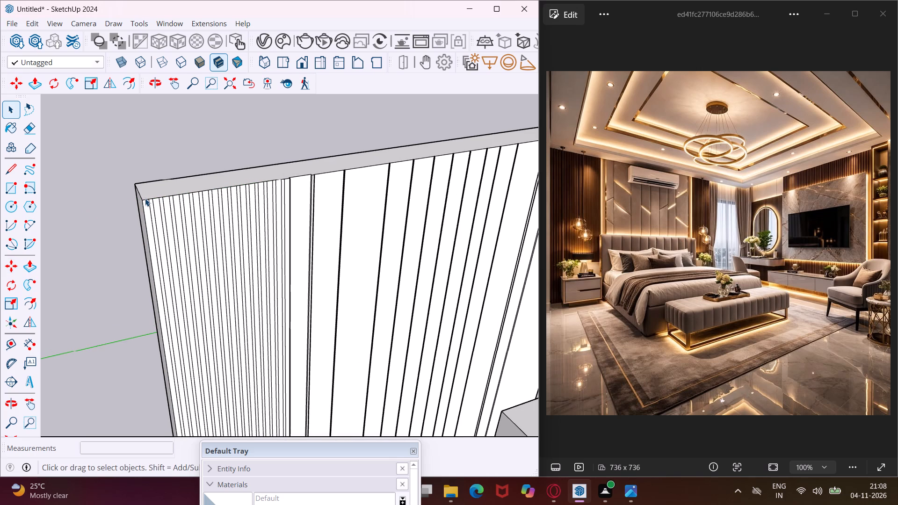
pyautogui.scroll(3, 142, 203)
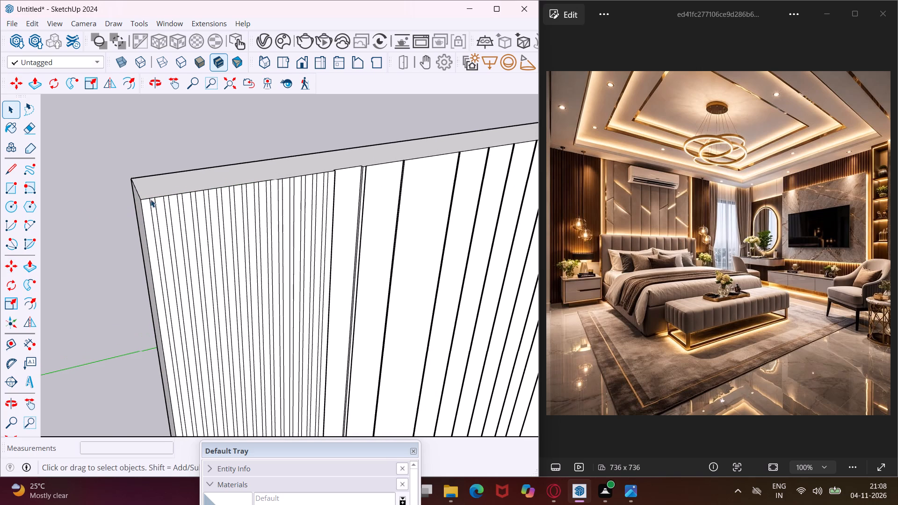
pyautogui.click(145, 207)
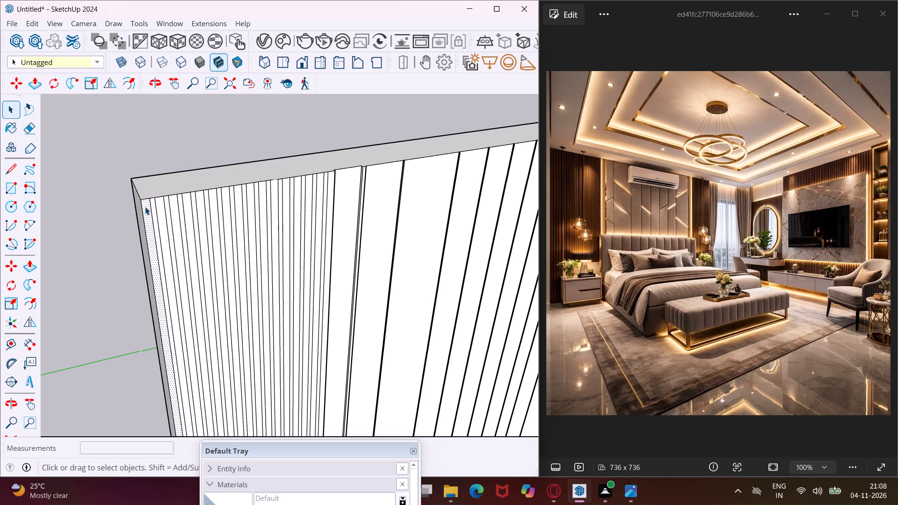
pyautogui.press('m')
pyautogui.click(142, 198)
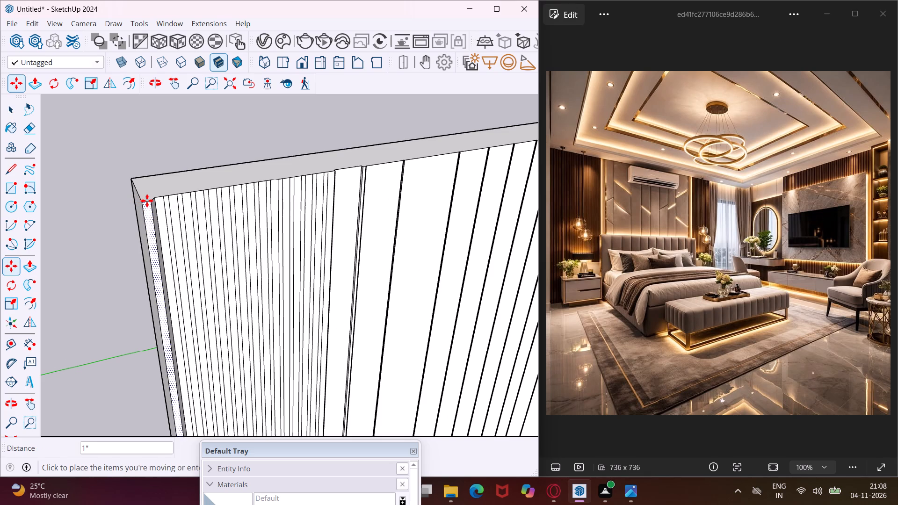
pyautogui.scroll(-5, 116, 212)
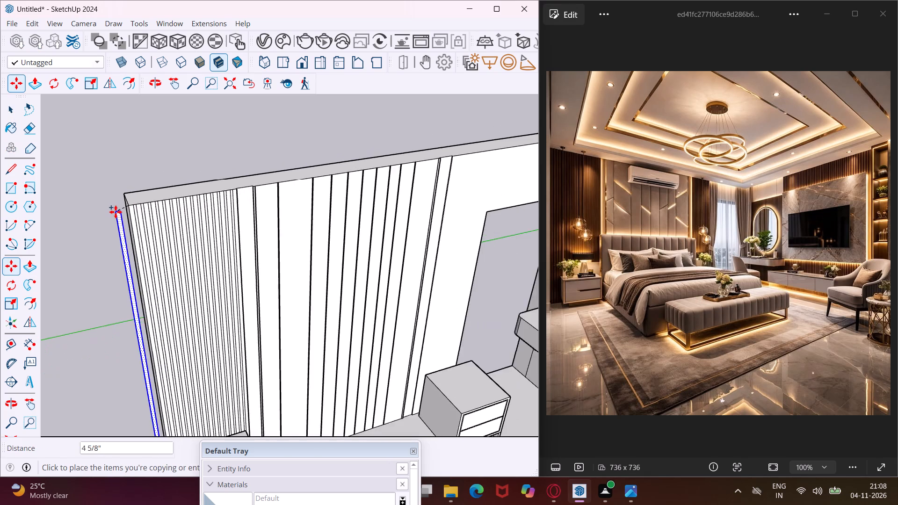
pyautogui.scroll(-4, 116, 212)
pyautogui.scroll(3, 332, 177)
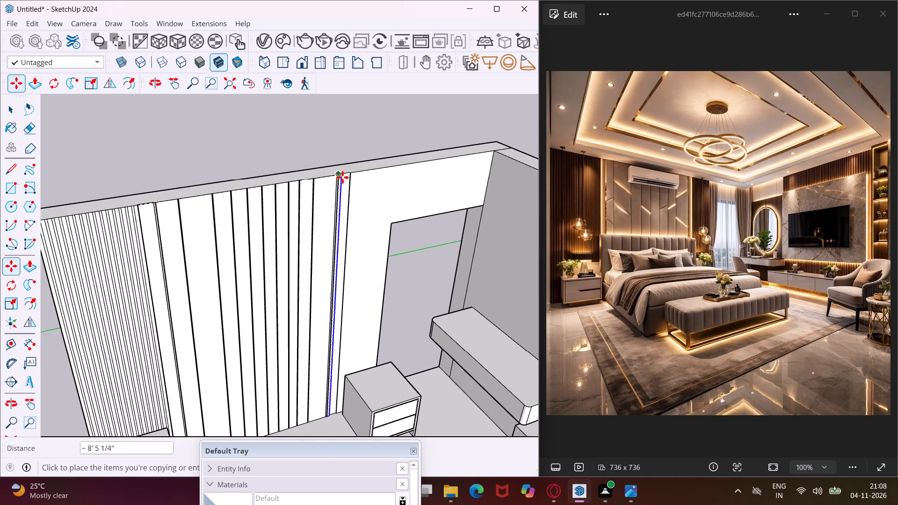
pyautogui.scroll(8, 354, 176)
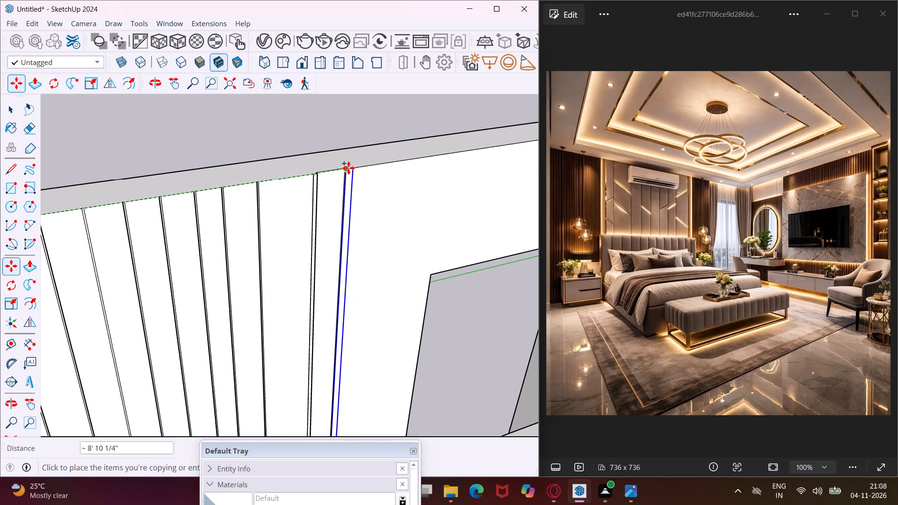
pyautogui.click(348, 168)
# Place three successive copies of the new strip along the wall's top edge toward the door opening, each about 2" from the previous one.
pyautogui.scroll(5, 352, 169)
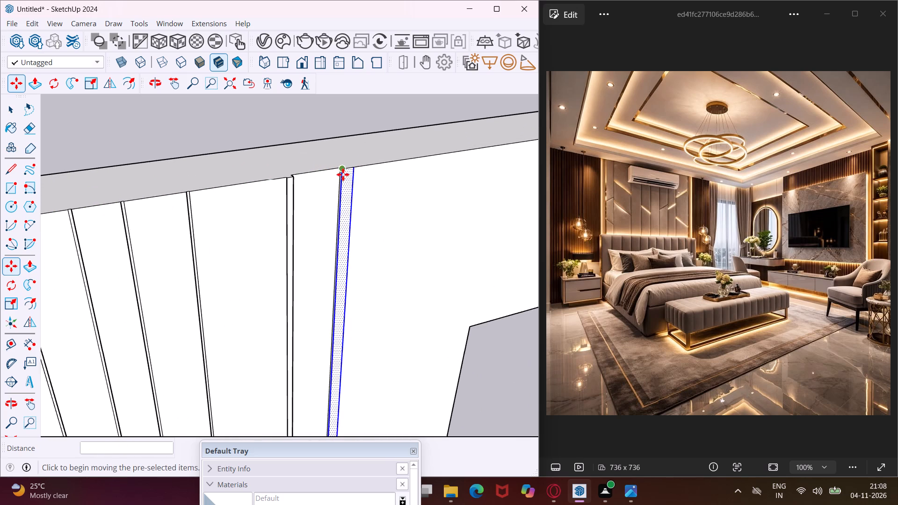
pyautogui.click(343, 170)
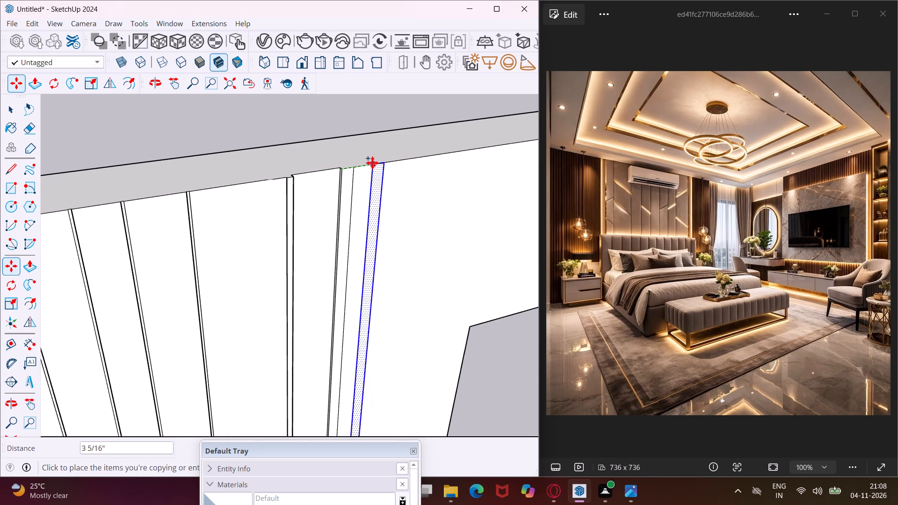
pyautogui.scroll(12, 366, 163)
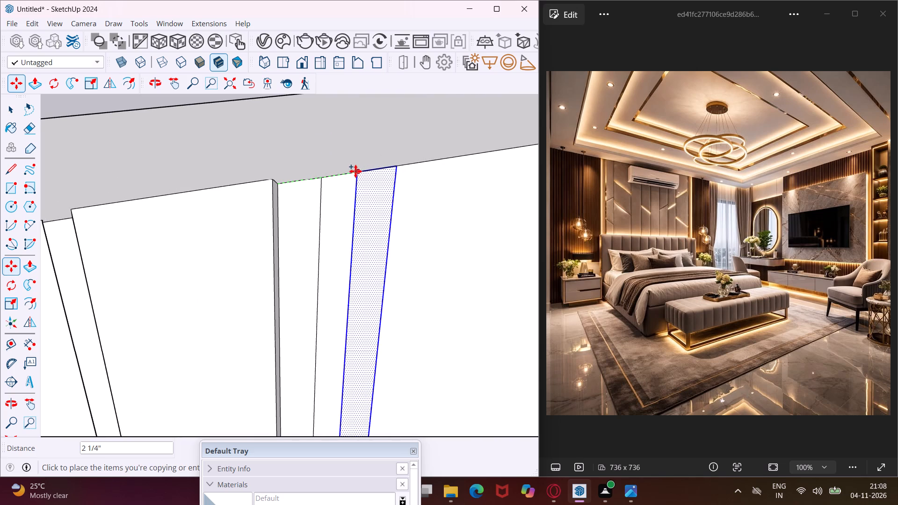
pyautogui.click(352, 174)
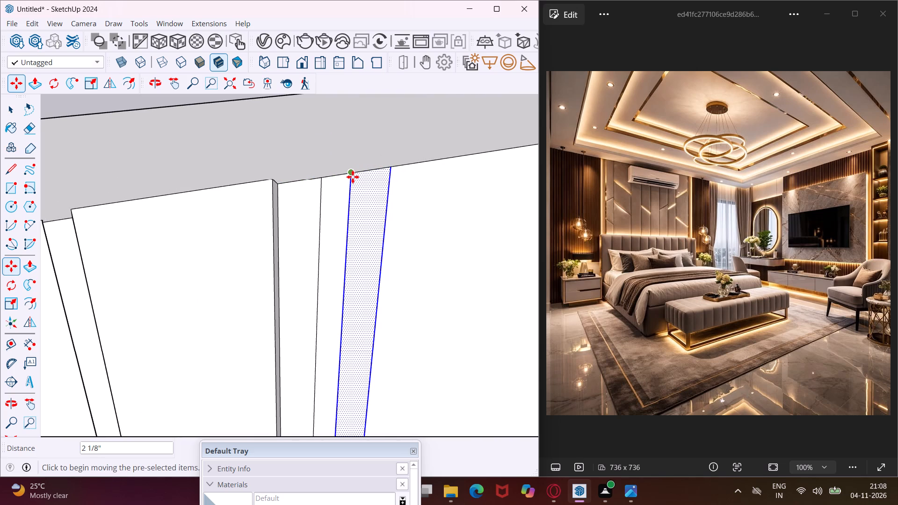
pyautogui.click(351, 174)
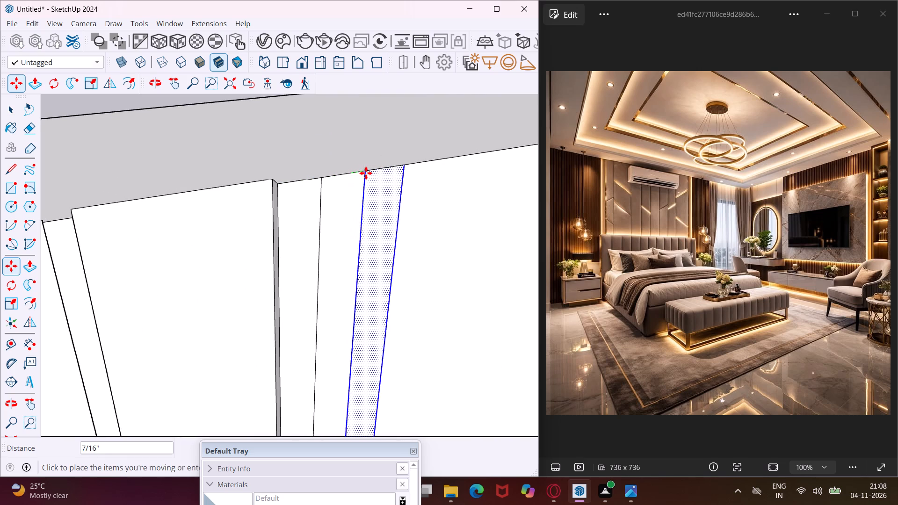
pyautogui.scroll(-7, 318, 172)
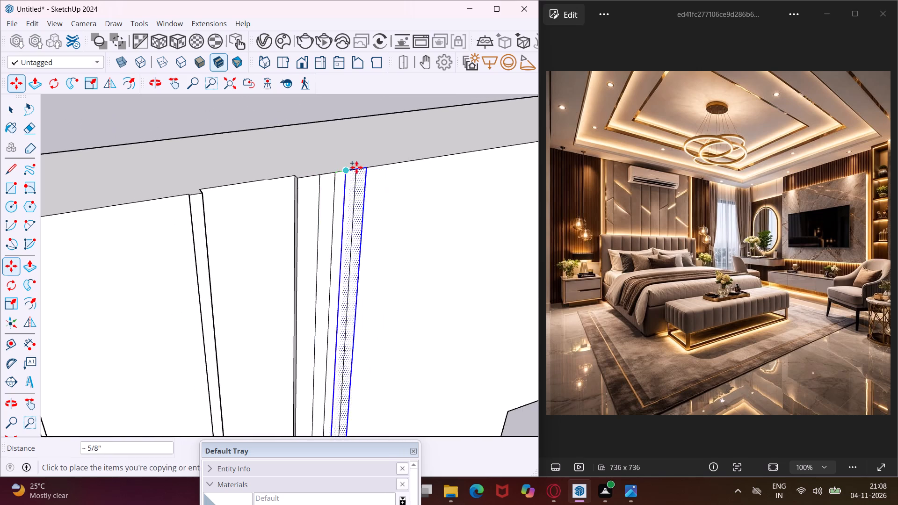
pyautogui.scroll(2, 370, 168)
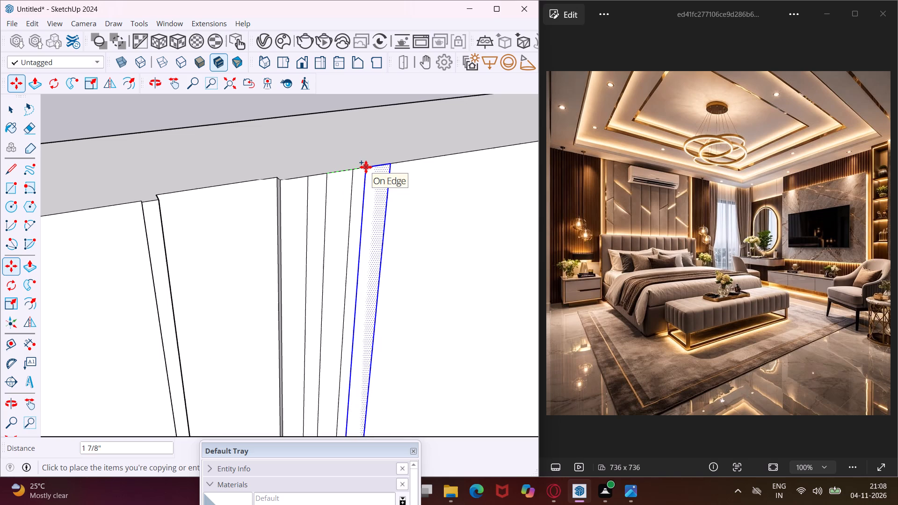
pyautogui.click(368, 167)
pyautogui.click(368, 170)
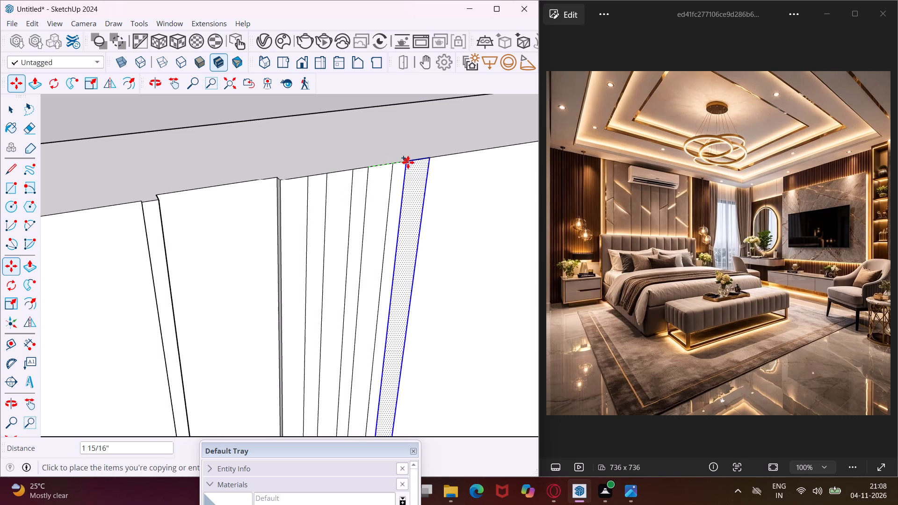
pyautogui.click(411, 162)
# Continue the strip row toward the door opening with three more successive copies, each spaced about 2" along the wall's top edge.
pyautogui.scroll(-7, 254, 203)
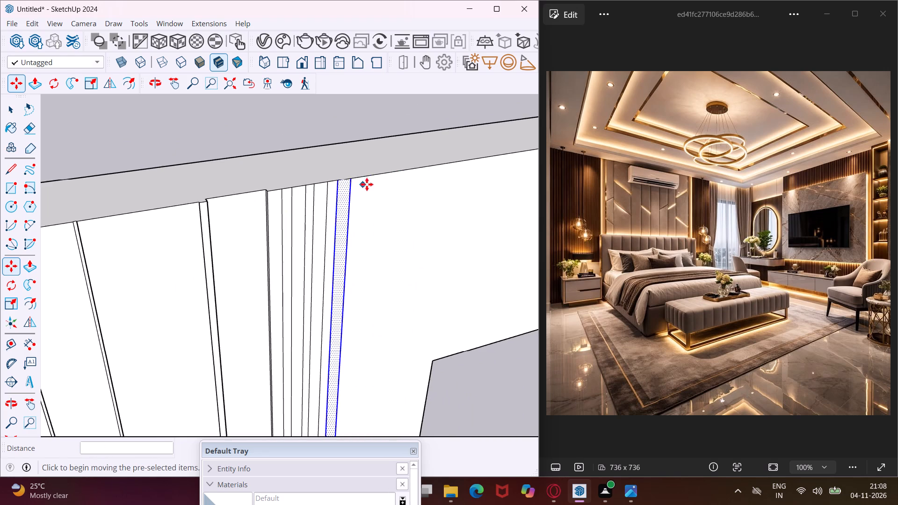
pyautogui.scroll(6, 357, 180)
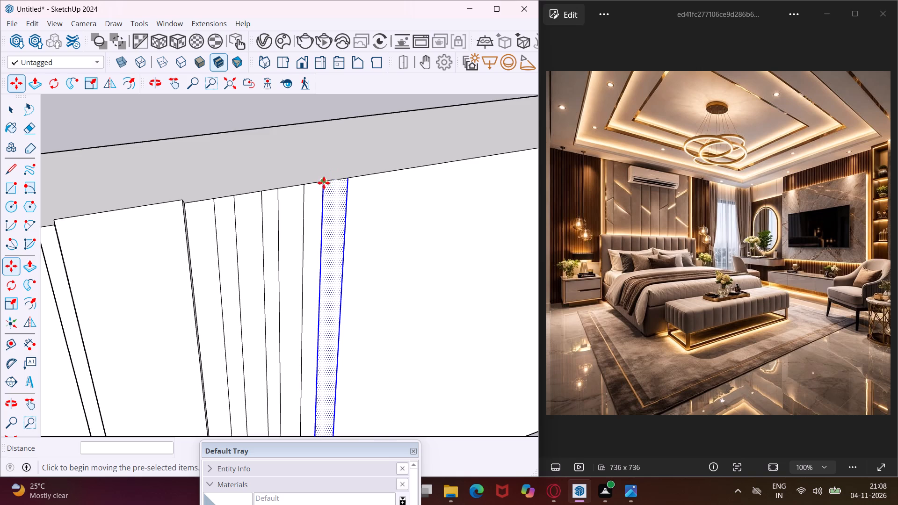
pyautogui.click(323, 182)
pyautogui.scroll(-3, 338, 183)
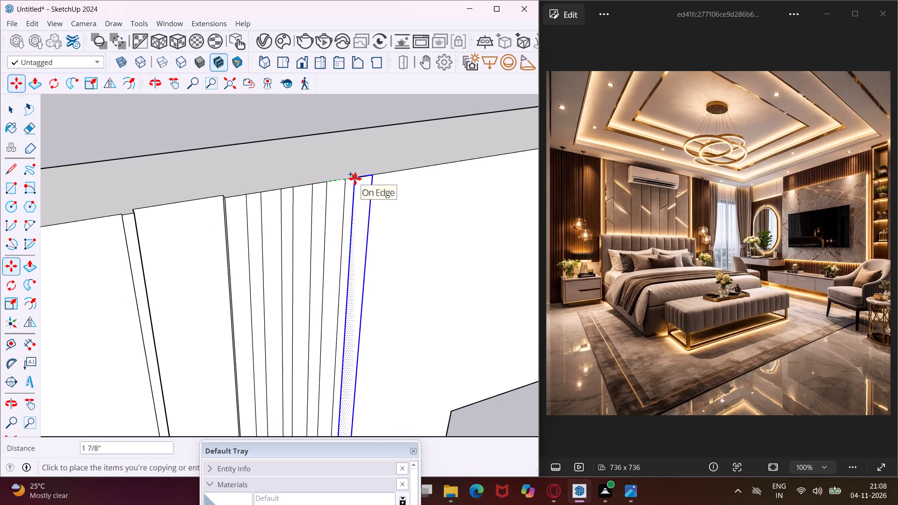
pyautogui.click(356, 179)
pyautogui.click(357, 177)
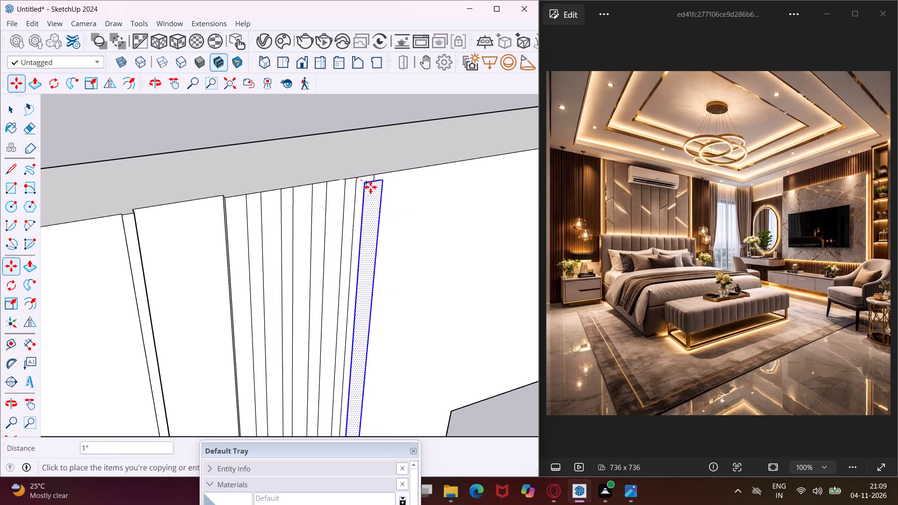
pyautogui.click(386, 173)
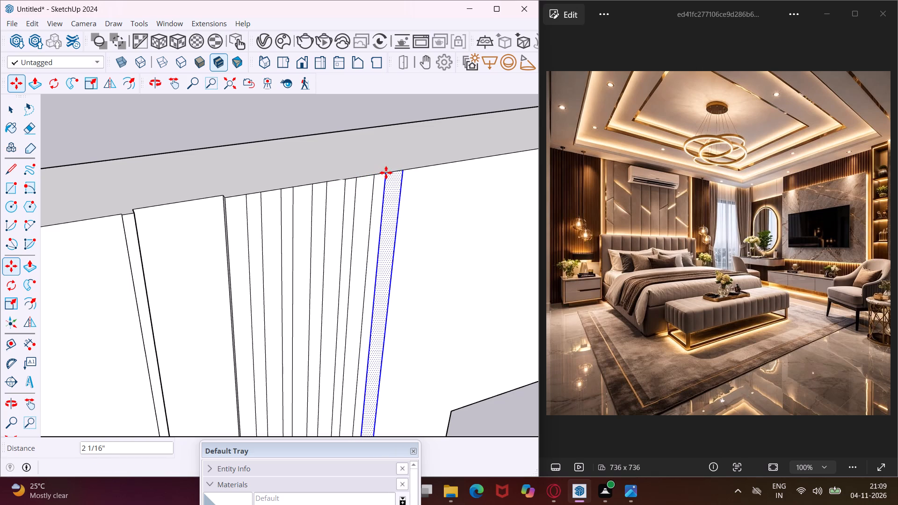
pyautogui.click(384, 173)
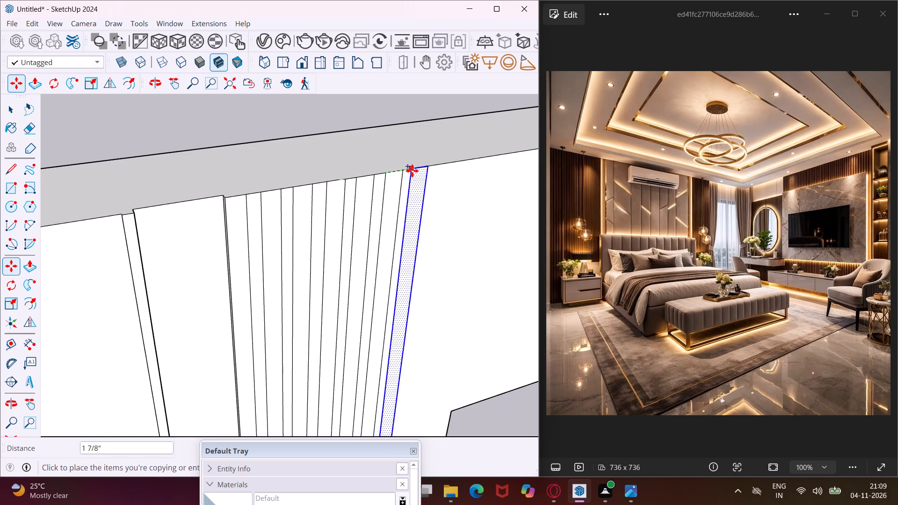
pyautogui.click(414, 170)
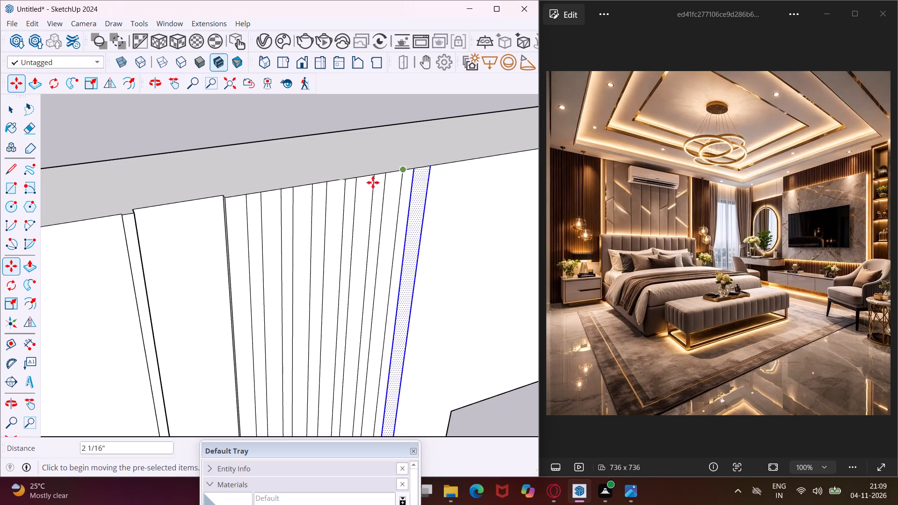
# Add two more successive strip copies along the bed wall's top edge toward the door opening, each about 2" from the previous one.
pyautogui.scroll(-7, 330, 194)
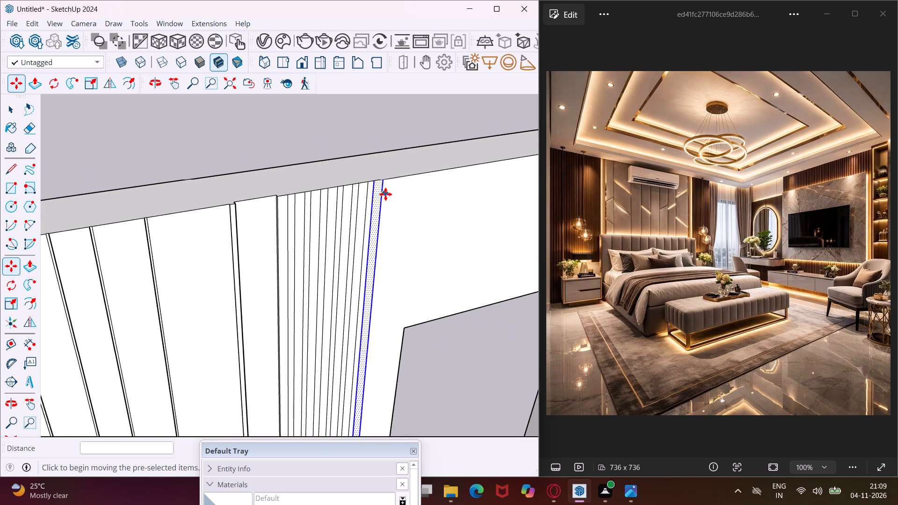
pyautogui.scroll(7, 385, 194)
pyautogui.scroll(-3, 361, 184)
pyautogui.click(360, 173)
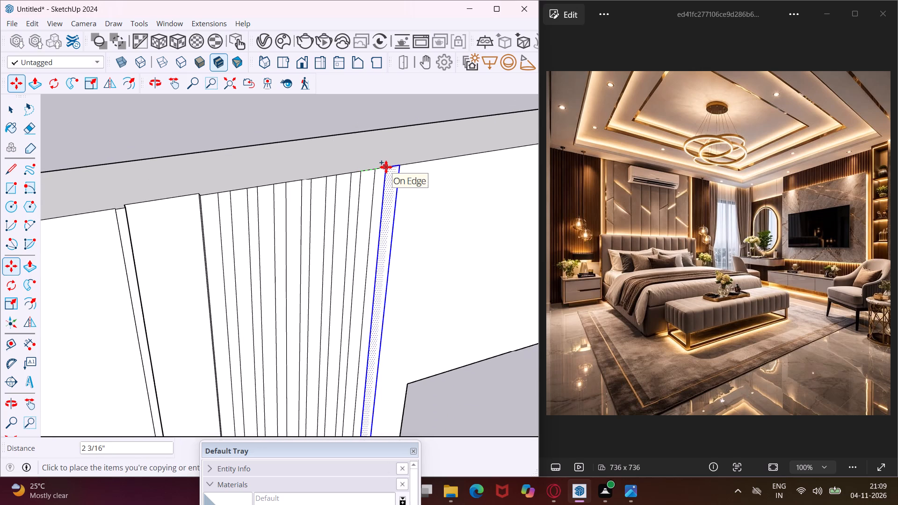
pyautogui.click(386, 167)
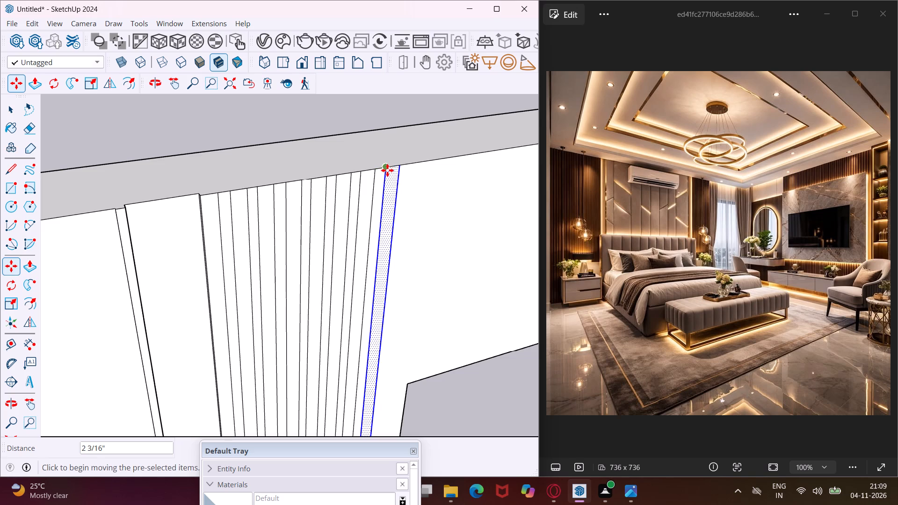
pyautogui.click(386, 169)
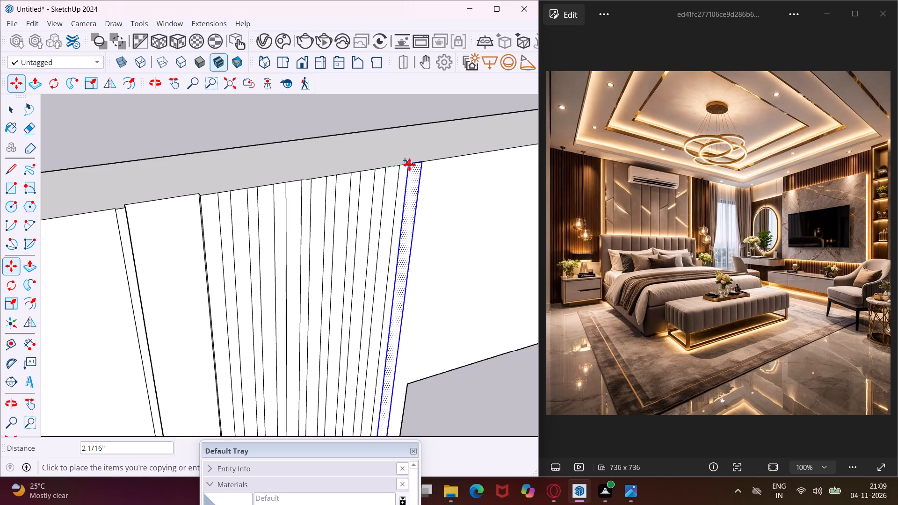
pyautogui.click(409, 165)
pyautogui.scroll(2, 404, 165)
pyautogui.click(408, 166)
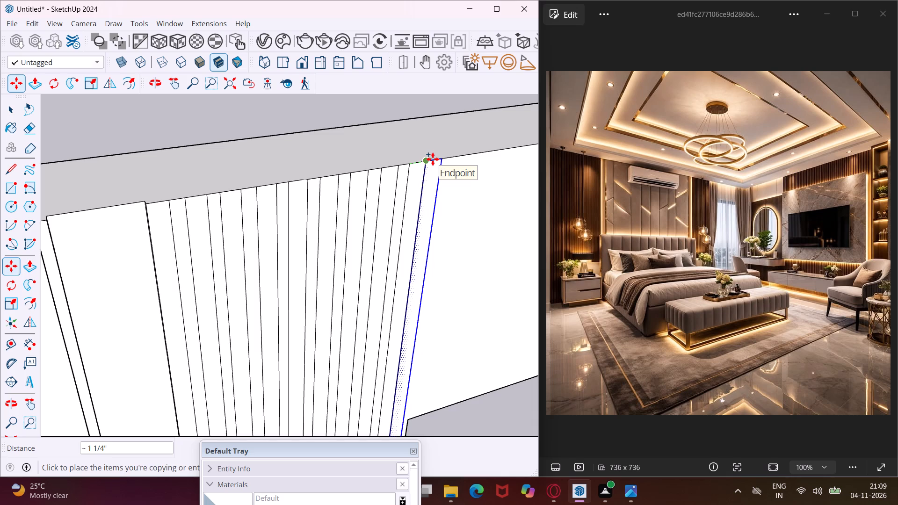
pyautogui.press('Escape')
pyautogui.press('space')
# Examine the bed wall's strip rows beside the grooved panel and the room's overall layout.
pyautogui.scroll(-6, 356, 173)
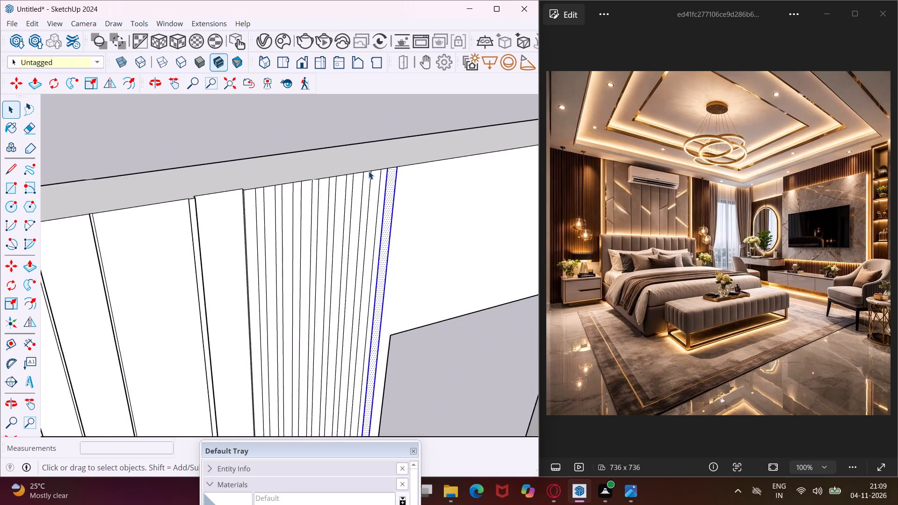
pyautogui.scroll(-13, 369, 171)
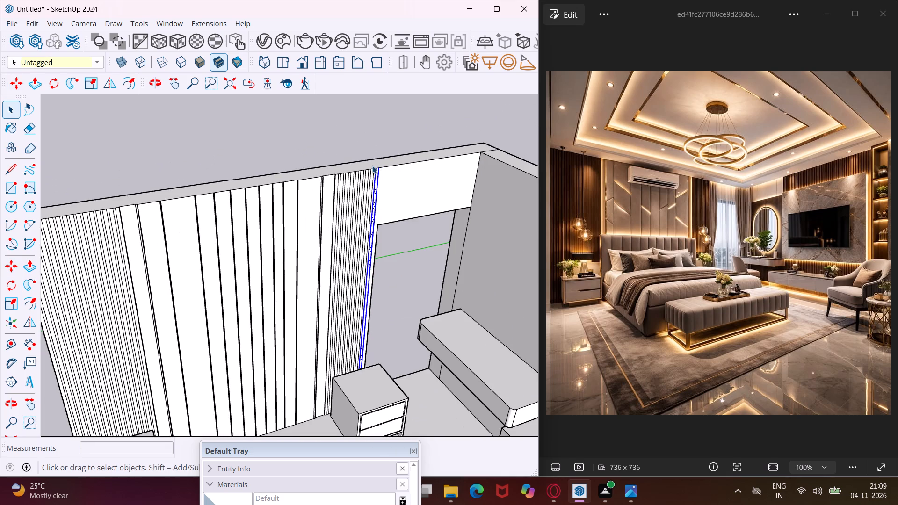
pyautogui.scroll(-4, 372, 166)
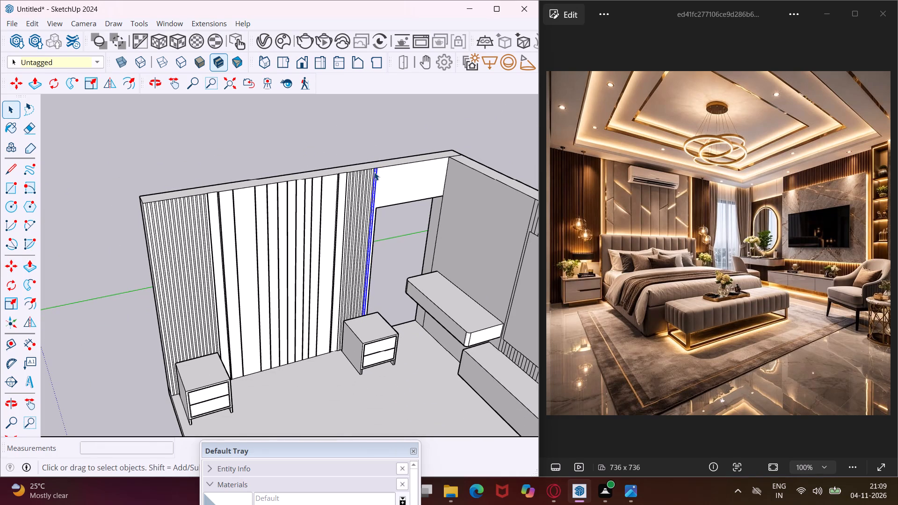
pyautogui.scroll(-5, 356, 193)
pyautogui.scroll(3, 399, 216)
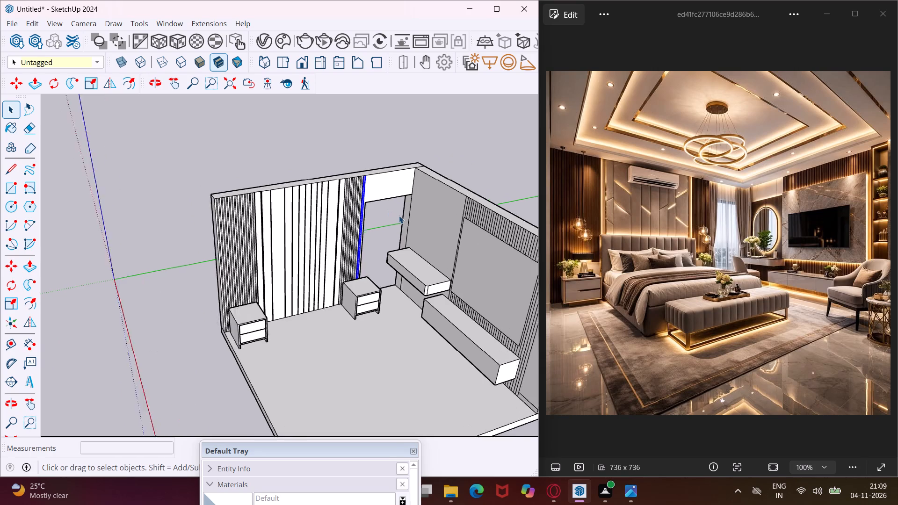
pyautogui.scroll(1, 399, 216)
pyautogui.moveTo(399, 216); pyautogui.dragTo(383, 200, button='middle')
pyautogui.scroll(3, 398, 258)
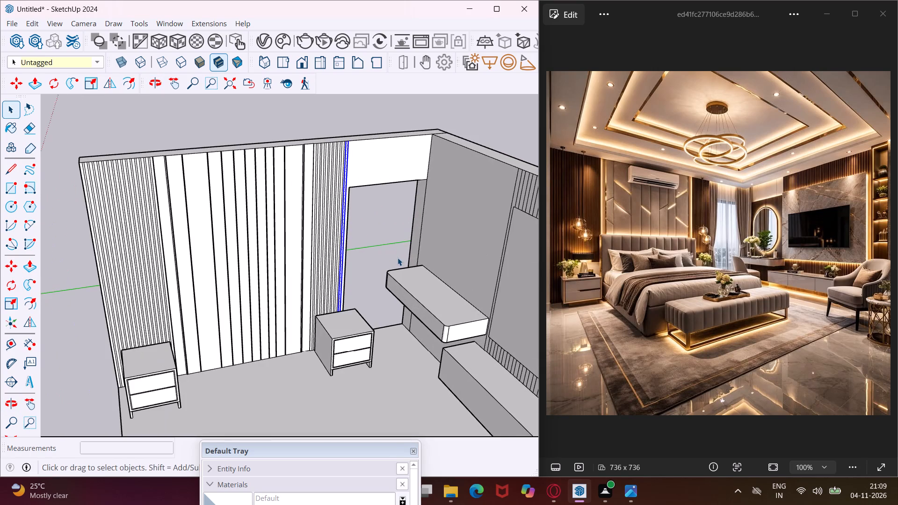
pyautogui.moveTo(398, 258); pyautogui.dragTo(467, 297, button='middle')
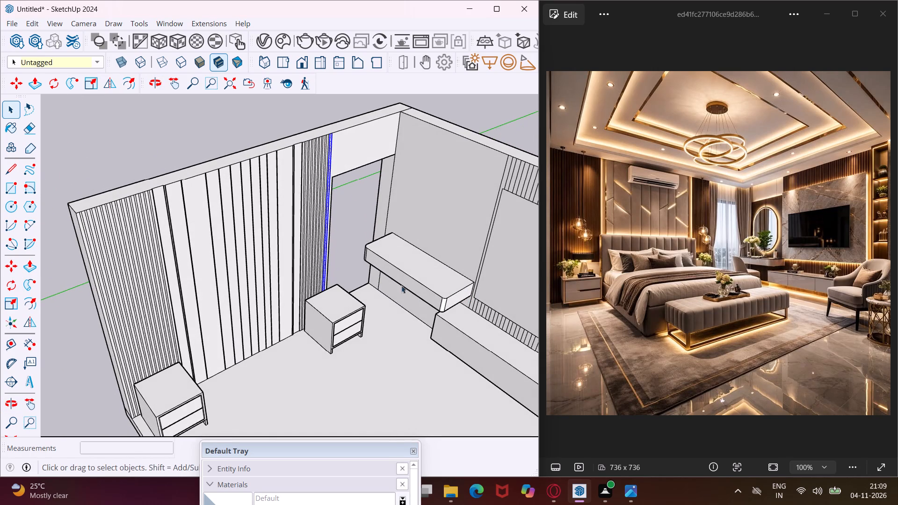
pyautogui.scroll(-6, 361, 268)
pyautogui.scroll(-4, 323, 271)
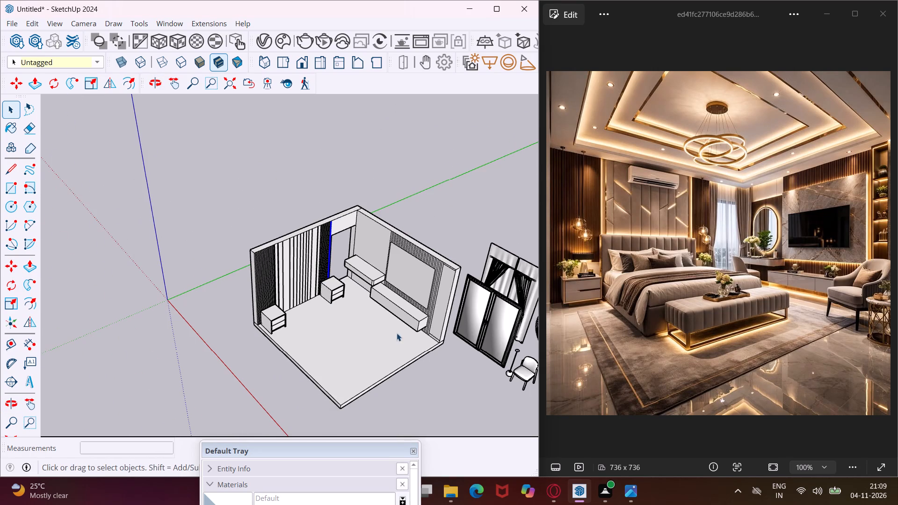
# Offset the long front face of the low TV console inward by 1".
pyautogui.scroll(9, 419, 325)
pyautogui.moveTo(419, 325); pyautogui.dragTo(393, 296, button='middle')
pyautogui.scroll(8, 394, 314)
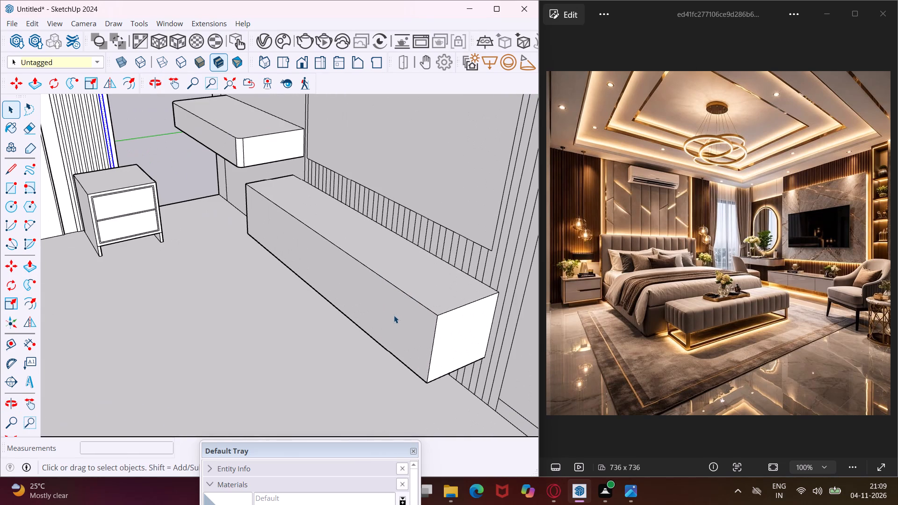
pyautogui.click(394, 325)
pyautogui.click(28, 310)
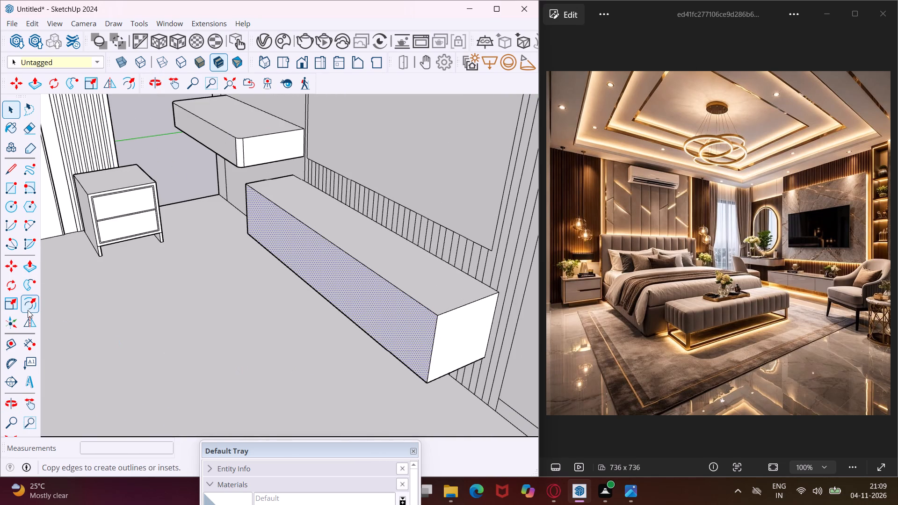
pyautogui.scroll(2, 424, 350)
pyautogui.click(418, 346)
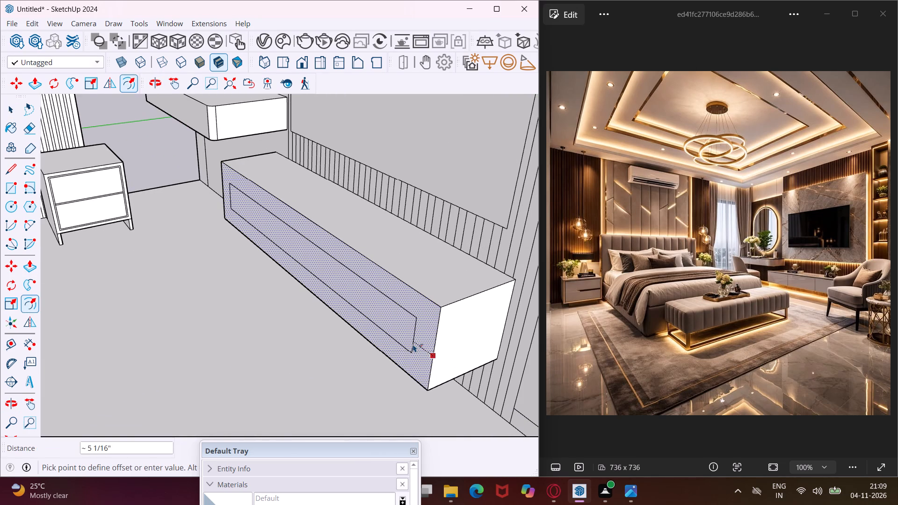
pyautogui.write('1"')
pyautogui.press('Return')
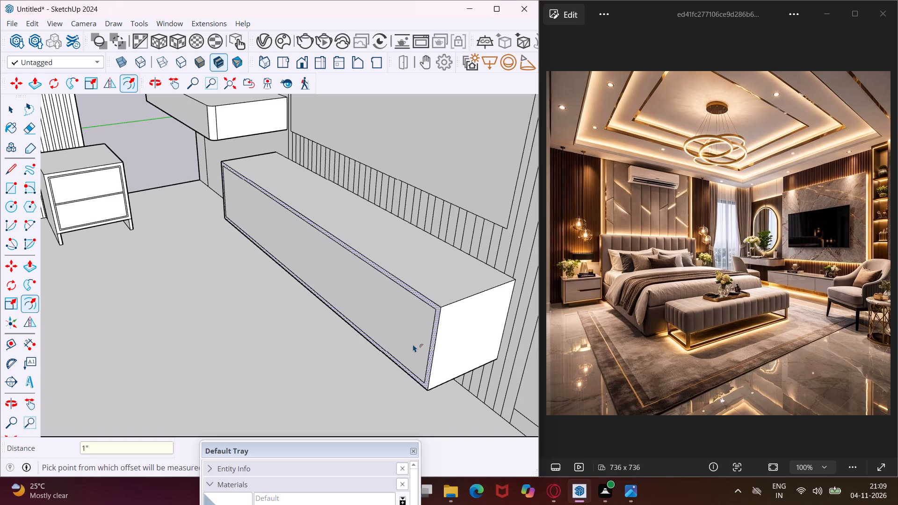
pyautogui.press('Escape')
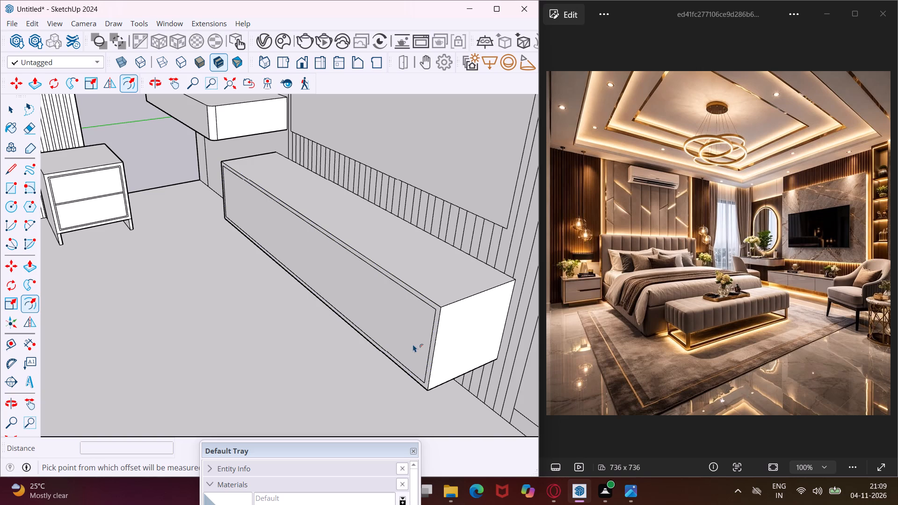
# Start a second inward offset from the inner rectangle on the TV console's front face.
pyautogui.click(418, 353)
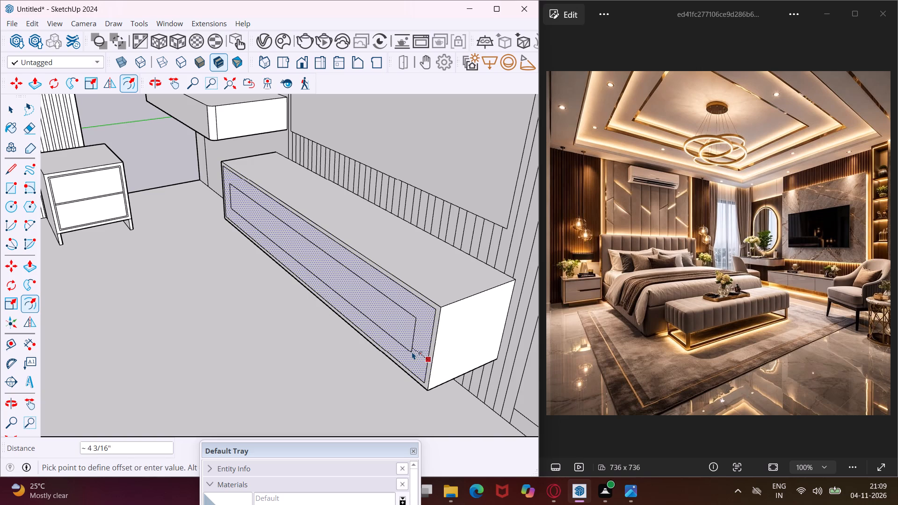
# Offset the outline on the long wall console's front face inward by 0.4".
pyautogui.write('.4"')
pyautogui.press('Return')
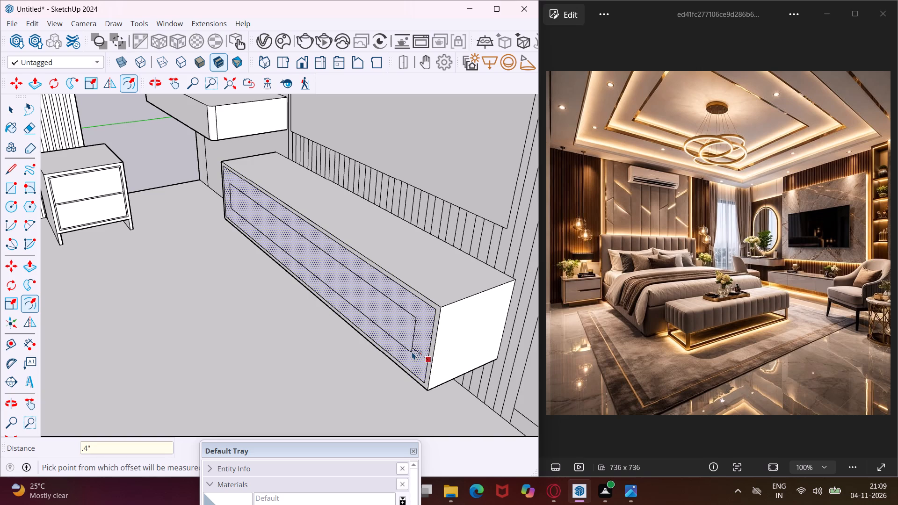
pyautogui.press('Escape')
pyautogui.press('space')
# Rotate the double-panel window beside the room by 90 degrees so it runs parallel to the wall with the opening.
pyautogui.scroll(-2, 412, 352)
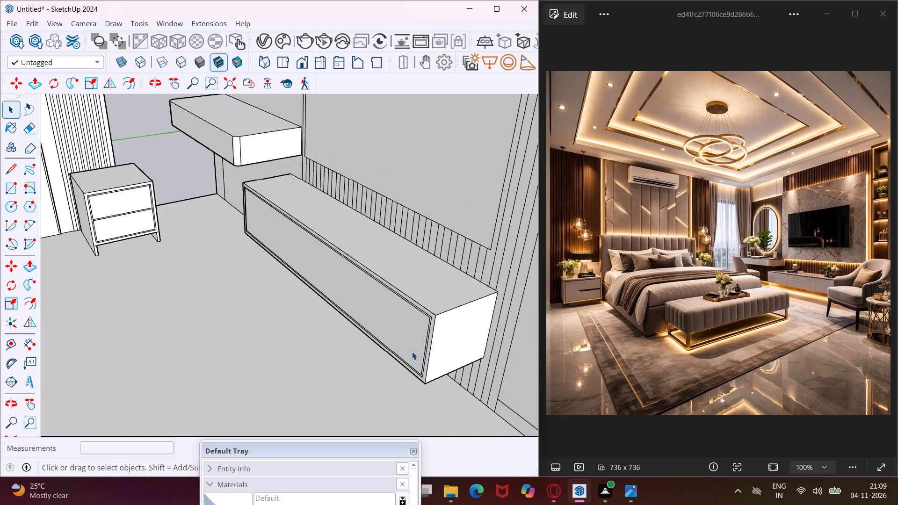
pyautogui.scroll(-10, 412, 352)
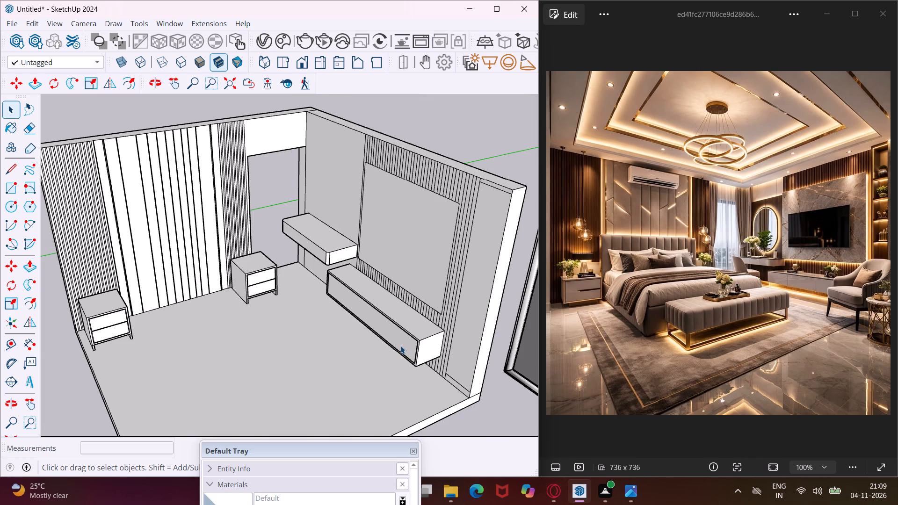
pyautogui.scroll(-8, 391, 339)
pyautogui.click(493, 367)
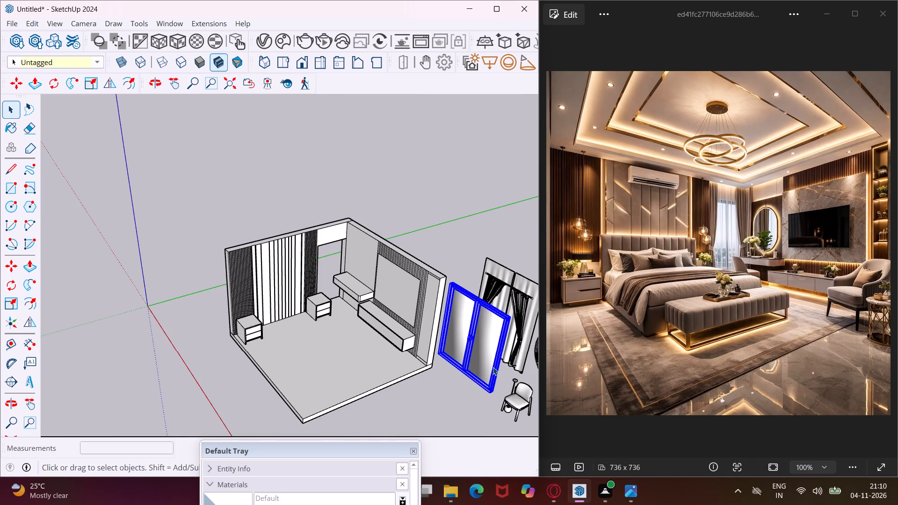
pyautogui.click(10, 289)
pyautogui.scroll(-2, 149, 328)
pyautogui.click(384, 405)
pyautogui.click(411, 426)
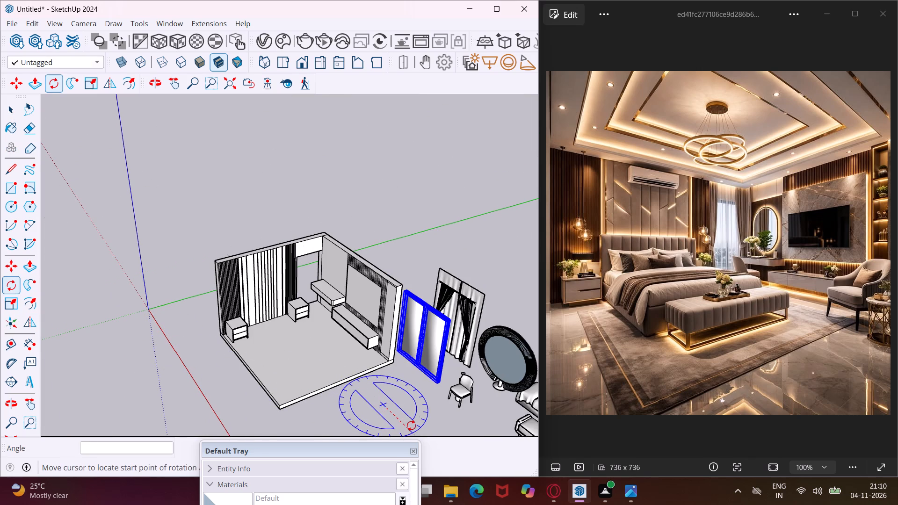
pyautogui.click(412, 394)
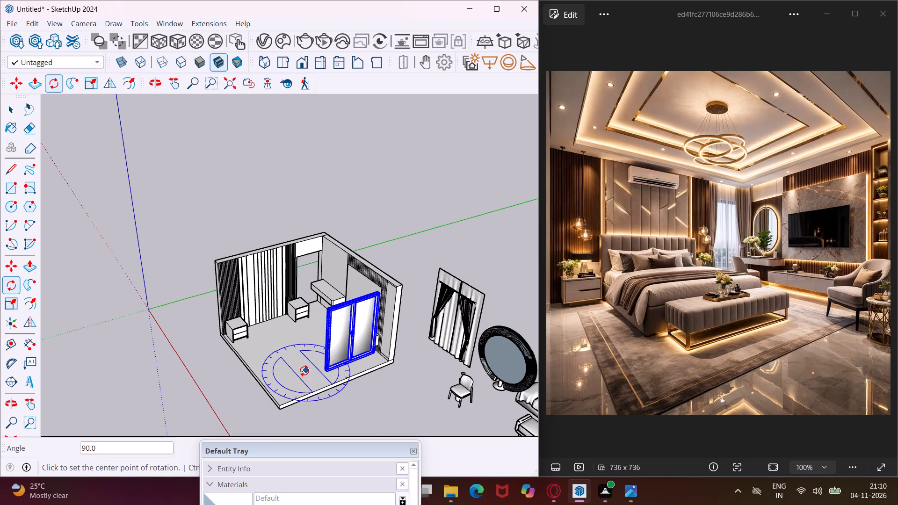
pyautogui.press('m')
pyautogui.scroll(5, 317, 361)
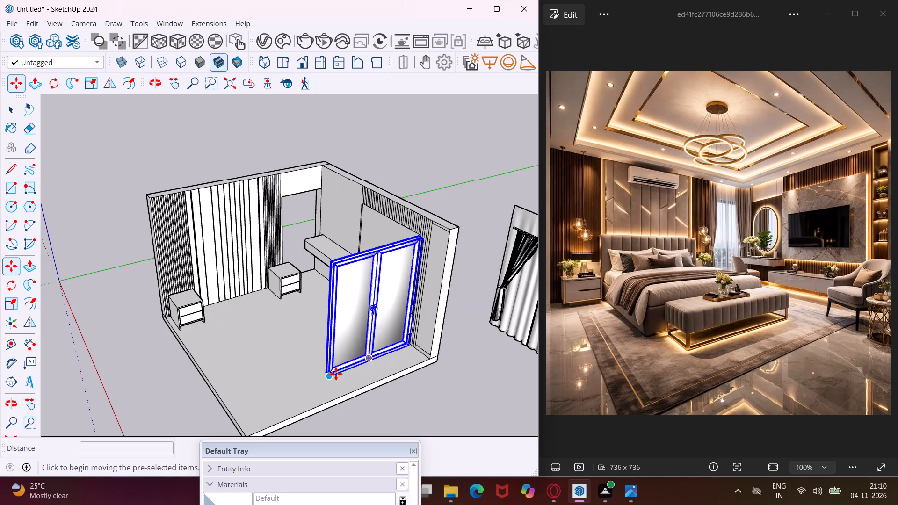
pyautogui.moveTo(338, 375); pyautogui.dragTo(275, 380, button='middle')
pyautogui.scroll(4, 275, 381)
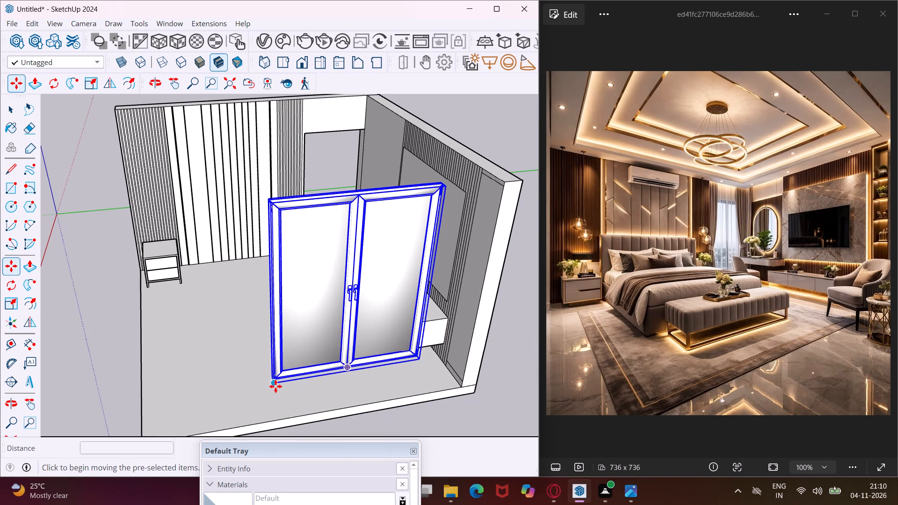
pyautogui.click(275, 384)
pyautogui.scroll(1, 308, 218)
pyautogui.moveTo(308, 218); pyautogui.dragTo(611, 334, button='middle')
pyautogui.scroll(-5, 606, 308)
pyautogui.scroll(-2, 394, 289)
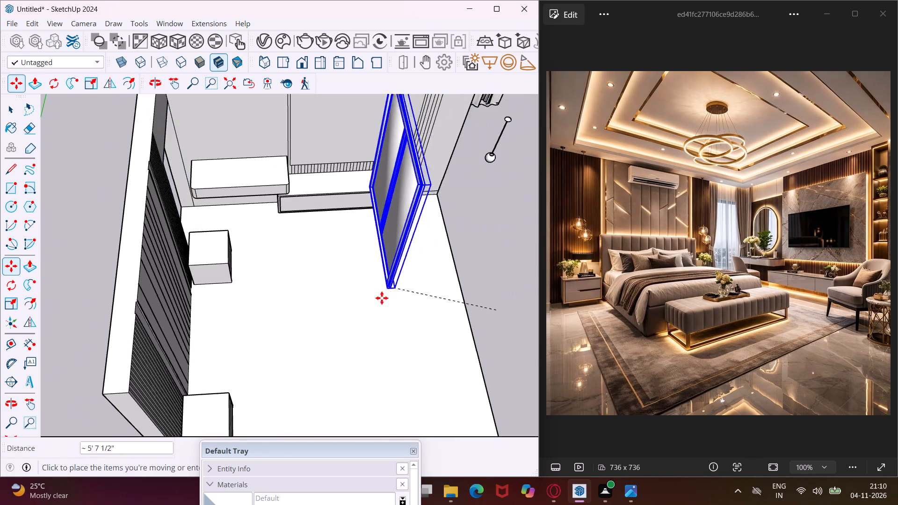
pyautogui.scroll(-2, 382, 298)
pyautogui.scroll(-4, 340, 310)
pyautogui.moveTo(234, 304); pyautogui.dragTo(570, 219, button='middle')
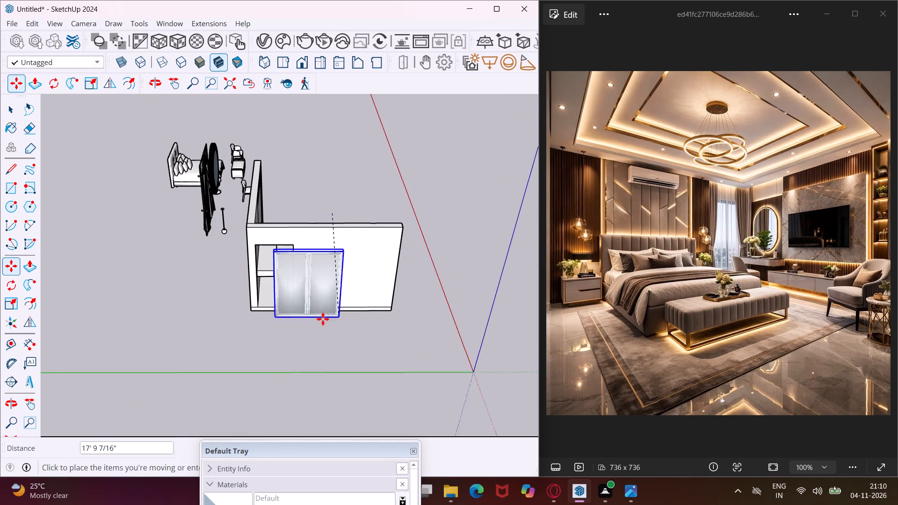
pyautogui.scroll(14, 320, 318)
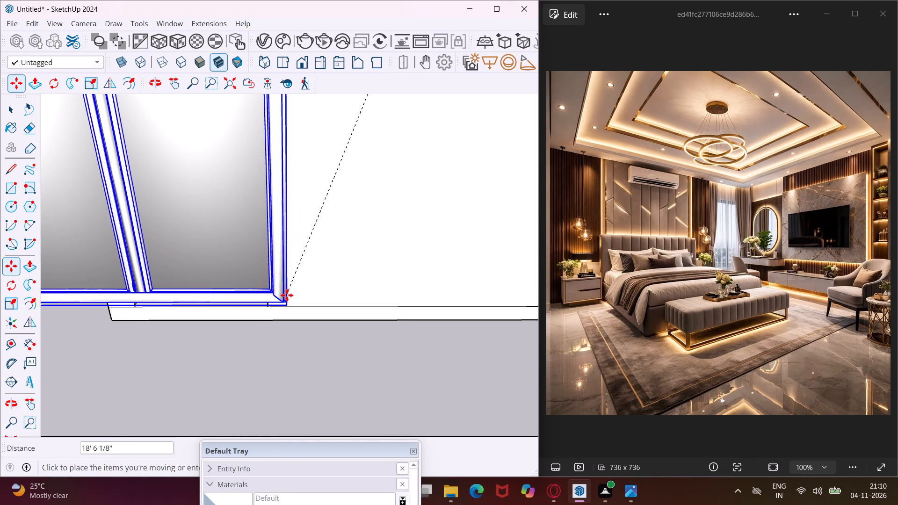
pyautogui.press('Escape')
# Move the window by its bottom corner onto the matching bottom corner of the wall opening.
pyautogui.moveTo(283, 295); pyautogui.dragTo(258, 390, button='middle')
pyautogui.scroll(-6, 255, 387)
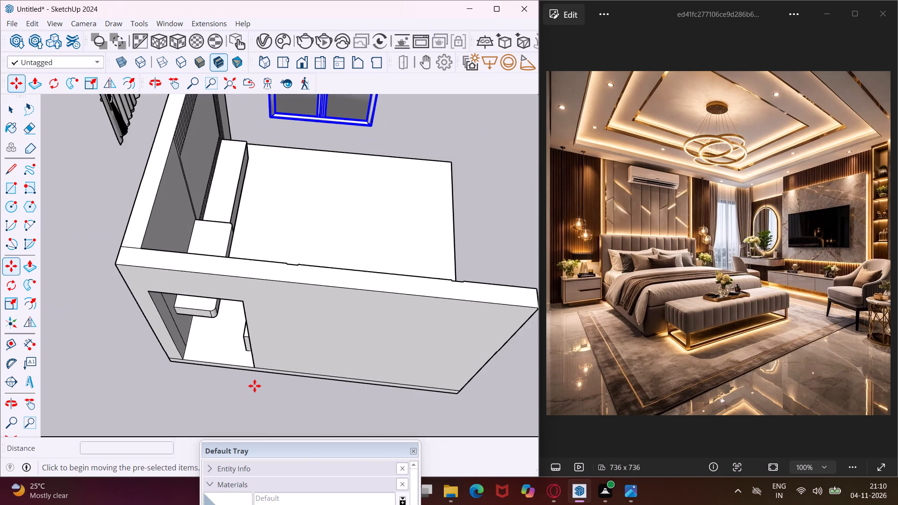
pyautogui.scroll(-4, 254, 386)
pyautogui.scroll(8, 339, 209)
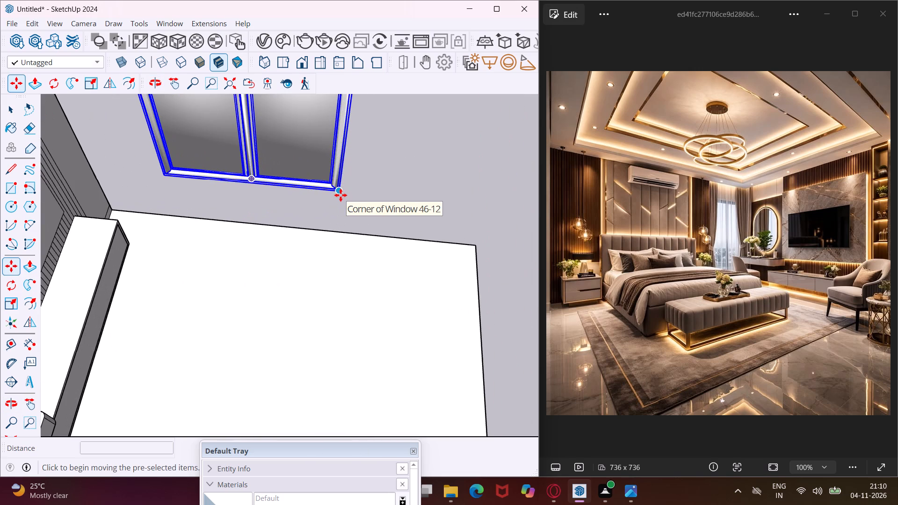
pyautogui.click(340, 193)
pyautogui.scroll(-10, 336, 209)
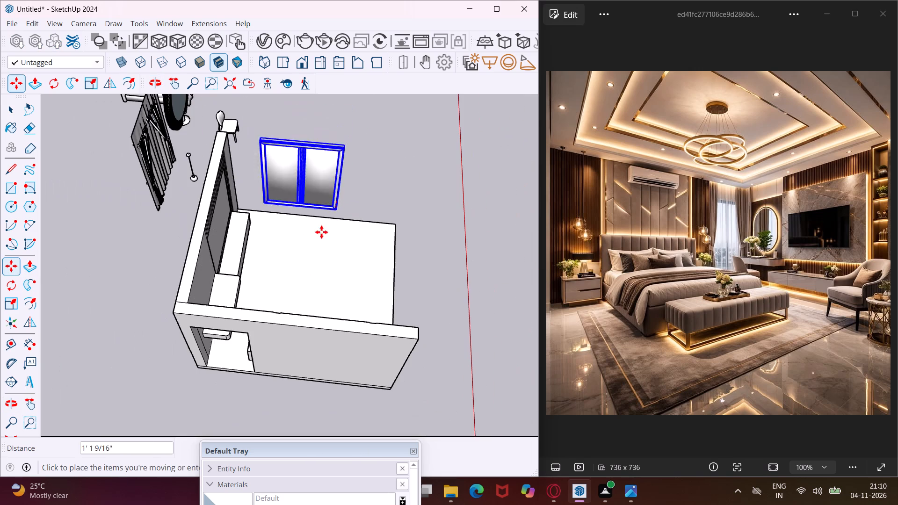
pyautogui.scroll(10, 253, 371)
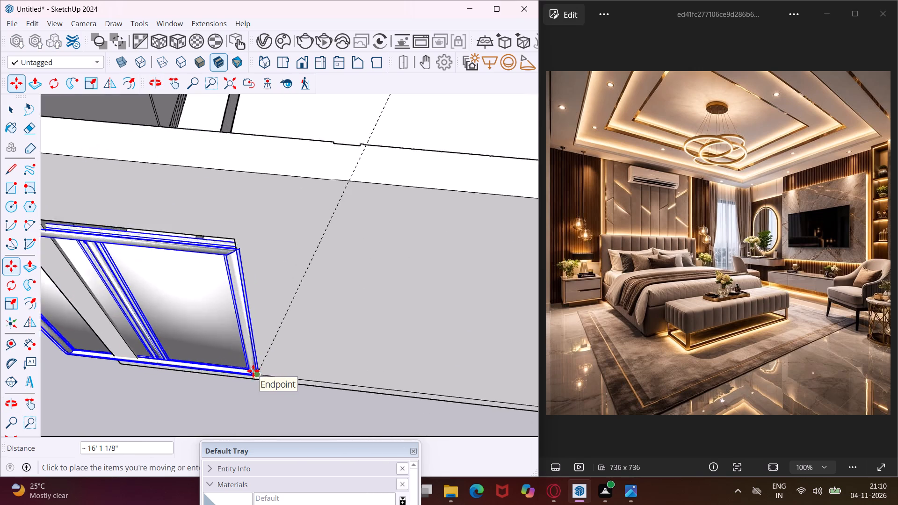
pyautogui.scroll(2, 253, 371)
pyautogui.moveTo(253, 371); pyautogui.dragTo(322, 280, button='middle')
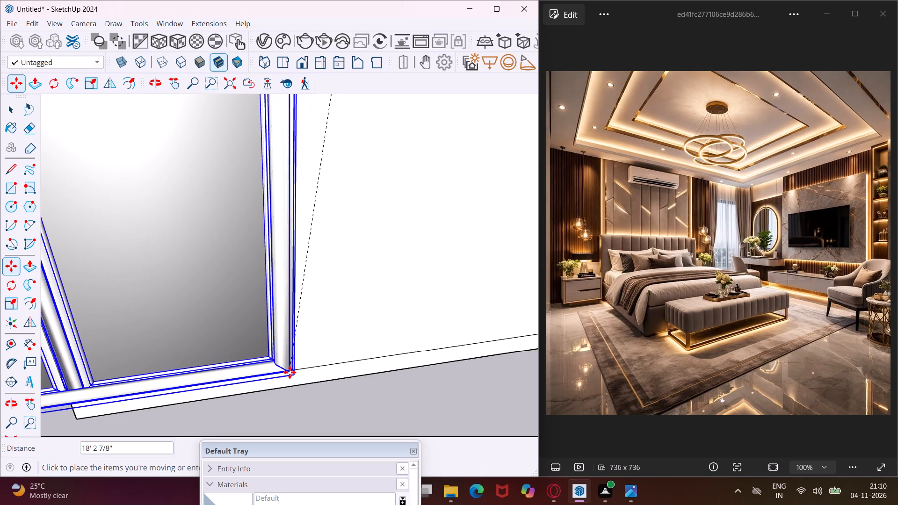
pyautogui.moveTo(290, 372); pyautogui.dragTo(207, 349, button='middle')
pyautogui.scroll(5, 242, 358)
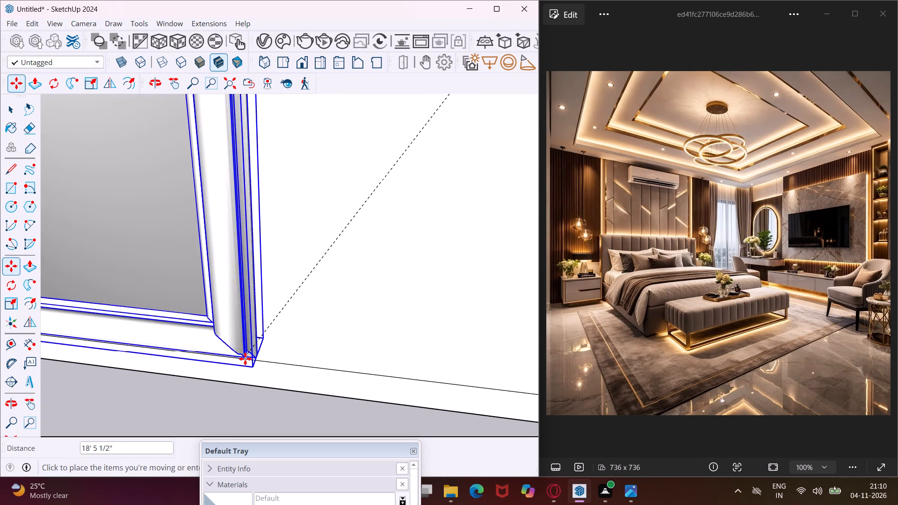
pyautogui.scroll(2, 245, 359)
pyautogui.moveTo(245, 359); pyautogui.dragTo(111, 327, button='middle')
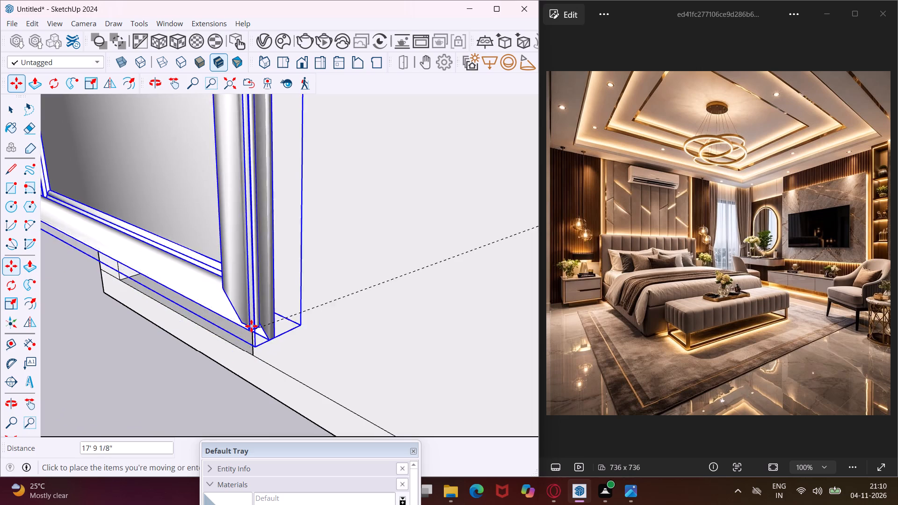
pyautogui.moveTo(247, 295); pyautogui.dragTo(255, 96, button='middle')
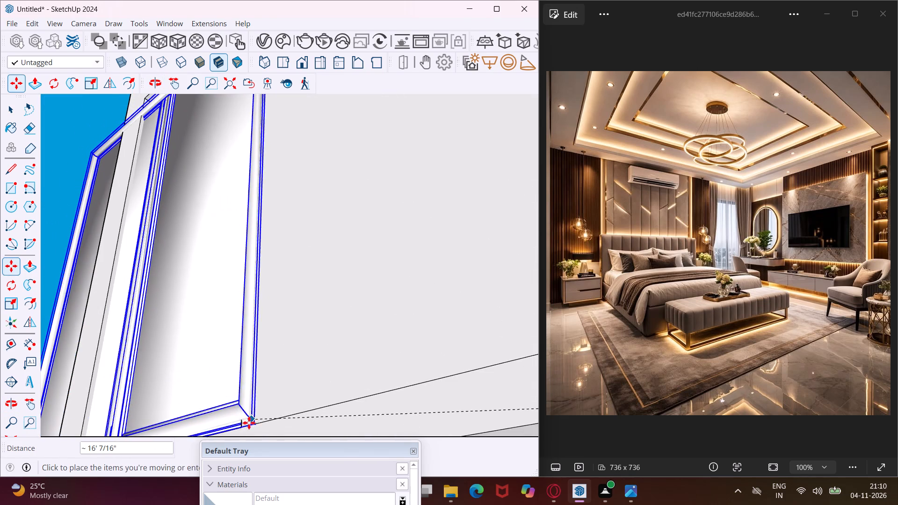
pyautogui.scroll(3, 246, 425)
pyautogui.click(242, 426)
# Scale the window narrower along the red axis so its width roughly matches the wall opening.
pyautogui.scroll(-3, 232, 323)
pyautogui.moveTo(213, 301); pyautogui.dragTo(319, 371, button='middle')
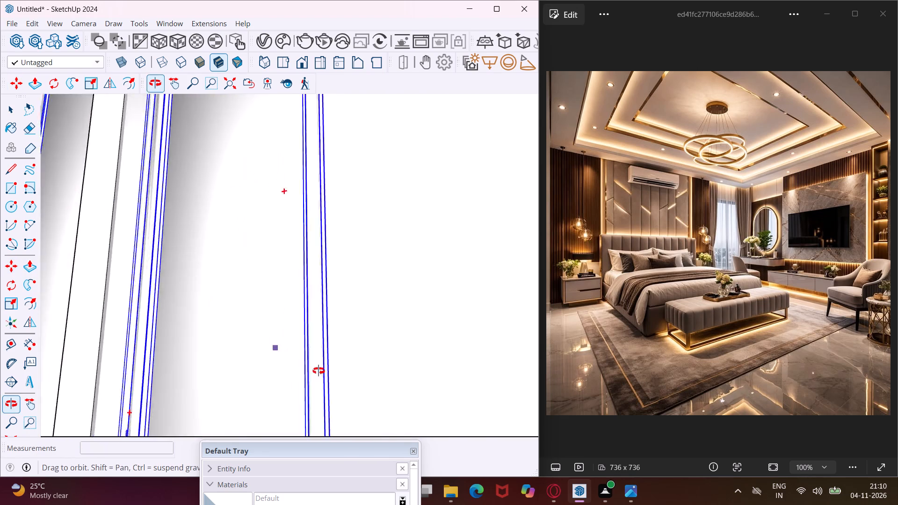
pyautogui.moveTo(319, 371); pyautogui.dragTo(466, 417, button='middle')
pyautogui.scroll(-8, 450, 298)
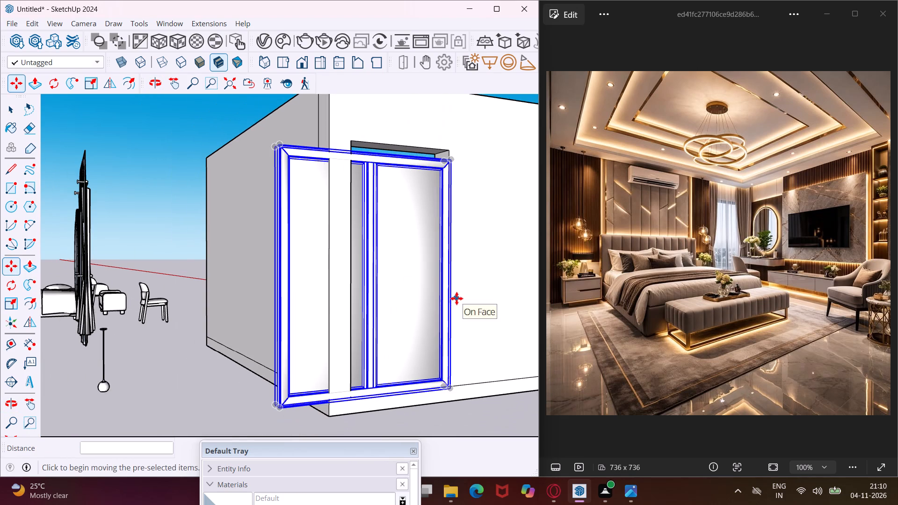
pyautogui.click(16, 309)
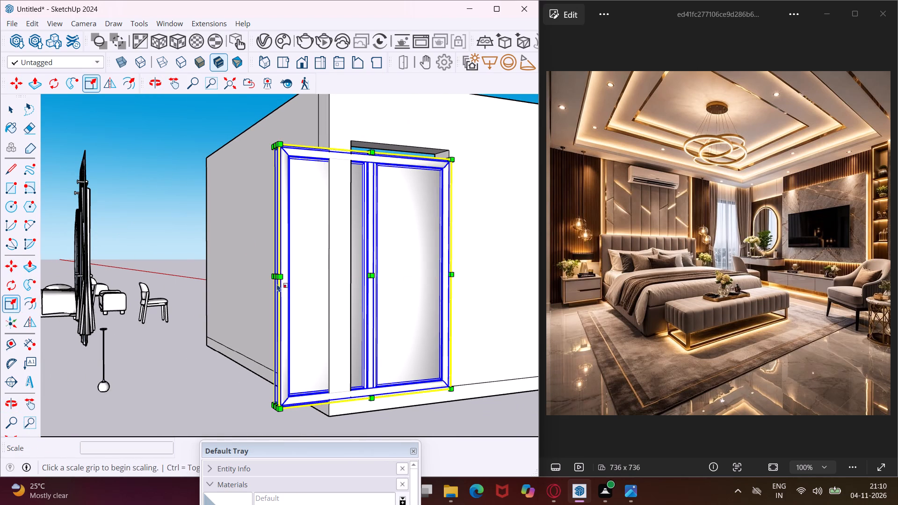
pyautogui.scroll(3, 274, 281)
pyautogui.click(275, 279)
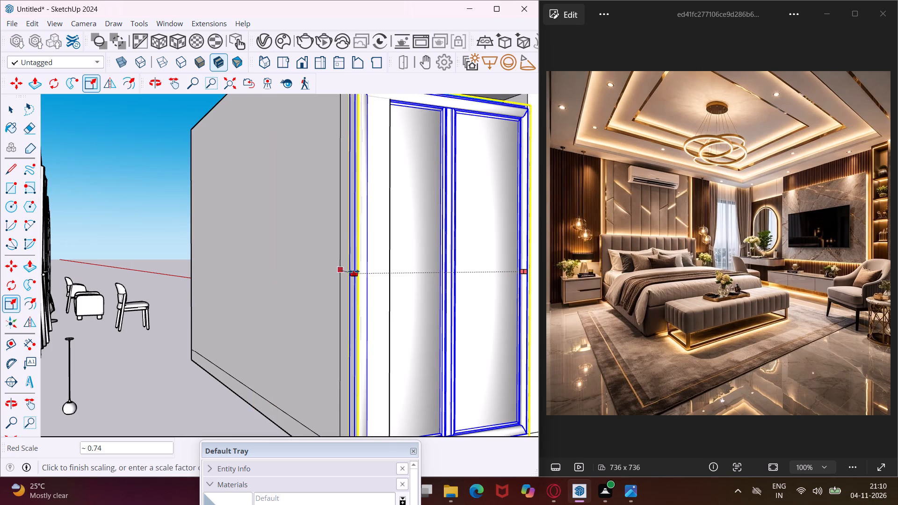
pyautogui.click(392, 270)
# Scale the window's height by about 1.04 along the blue axis to reach the top edge of the opening.
pyautogui.scroll(-5, 239, 267)
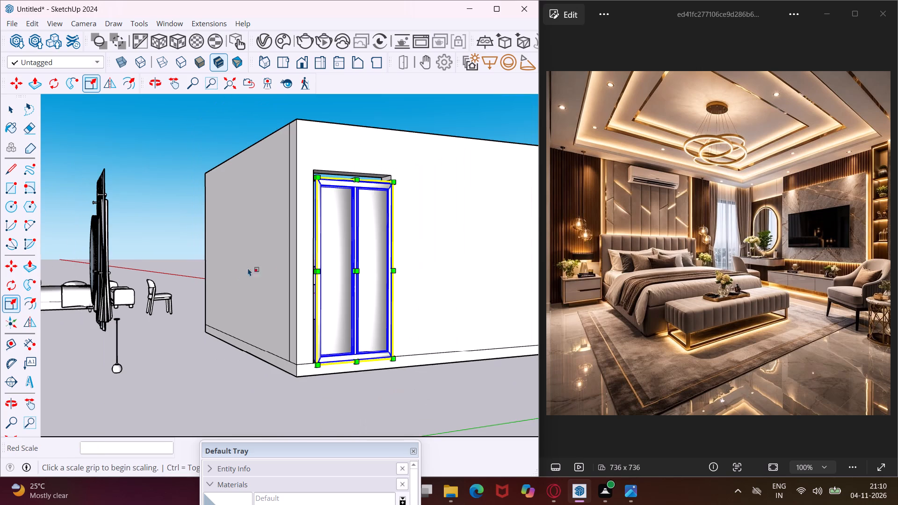
pyautogui.scroll(2, 362, 157)
pyautogui.moveTo(353, 170); pyautogui.dragTo(382, 257, button='middle')
pyautogui.scroll(3, 378, 253)
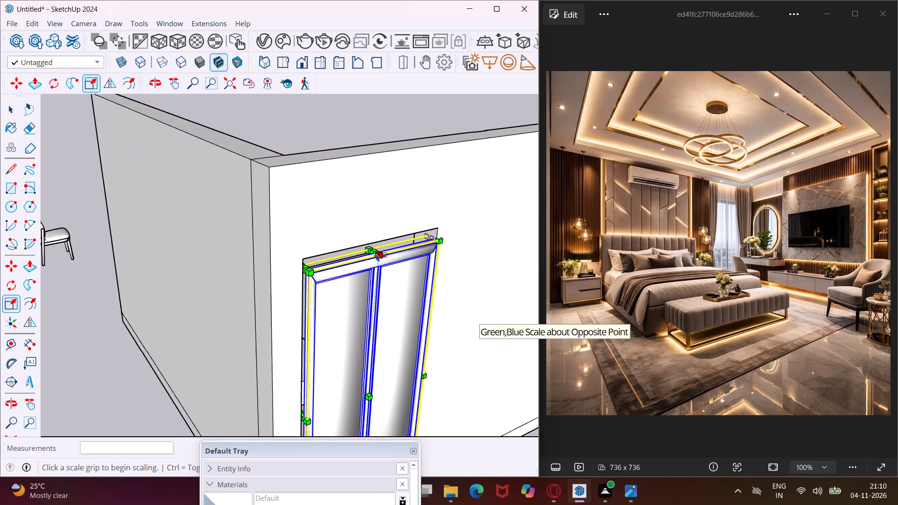
pyautogui.scroll(3, 376, 253)
pyautogui.click(372, 253)
pyautogui.click(371, 241)
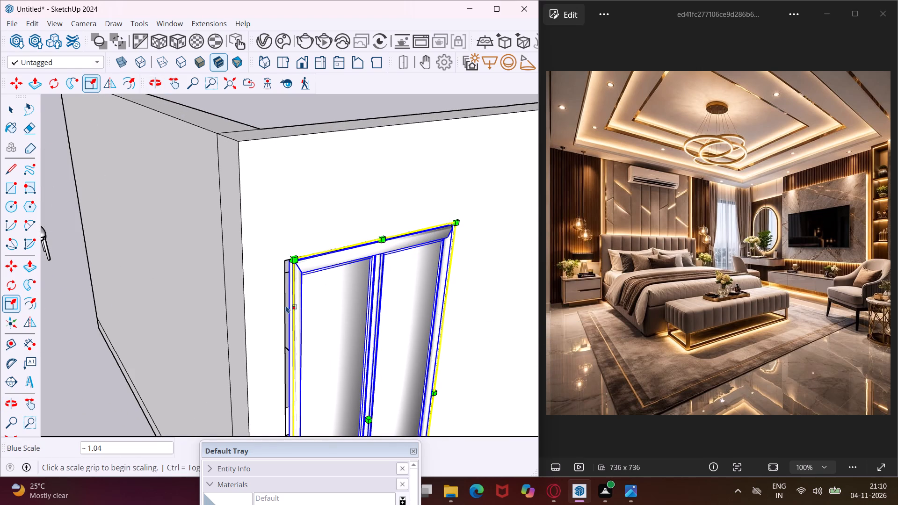
# Scale the window slightly wider along the red axis to close the remaining gap at the opening's side edge.
pyautogui.moveTo(266, 359); pyautogui.dragTo(213, 296, button='middle')
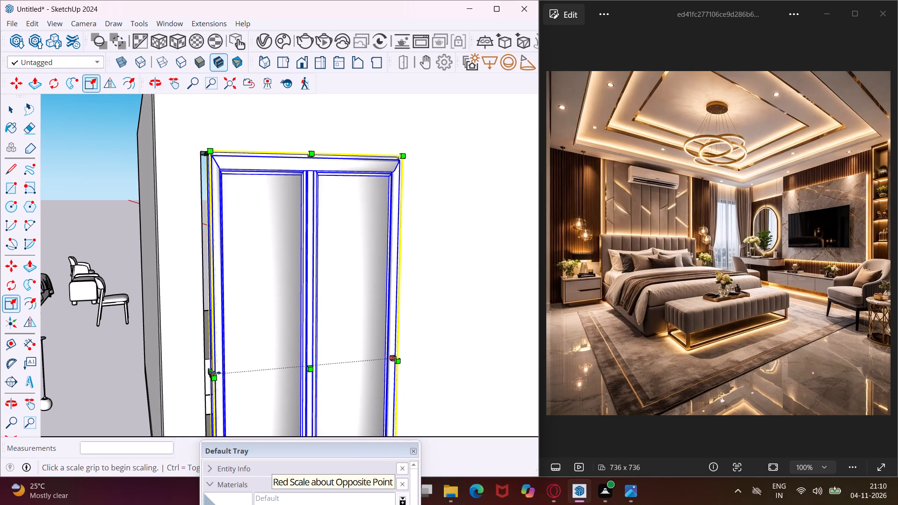
pyautogui.click(215, 372)
pyautogui.click(207, 372)
pyautogui.scroll(-2, 181, 353)
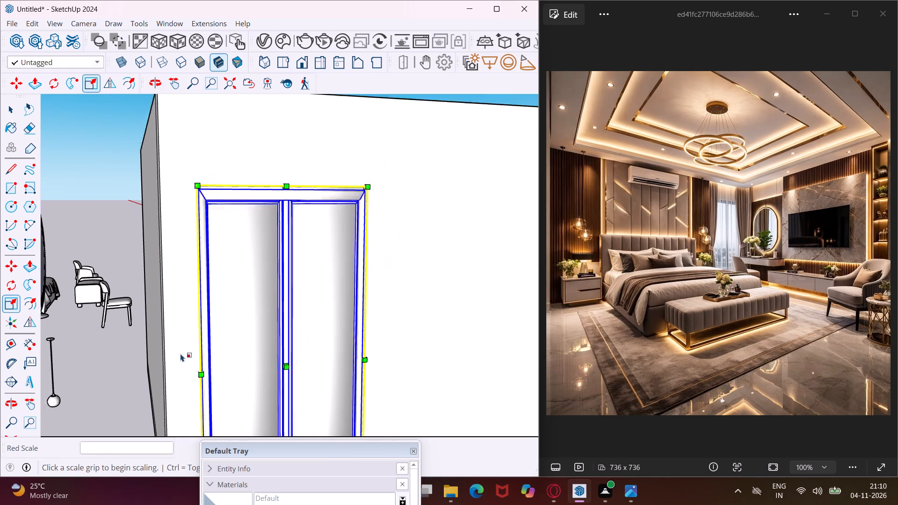
pyautogui.scroll(-3, 181, 353)
pyautogui.press('Escape')
pyautogui.press('space')
# Move the window about 2 13/16" toward the room interior, within the thickness of the wall opening.
pyautogui.moveTo(229, 192); pyautogui.dragTo(599, 321, button='middle')
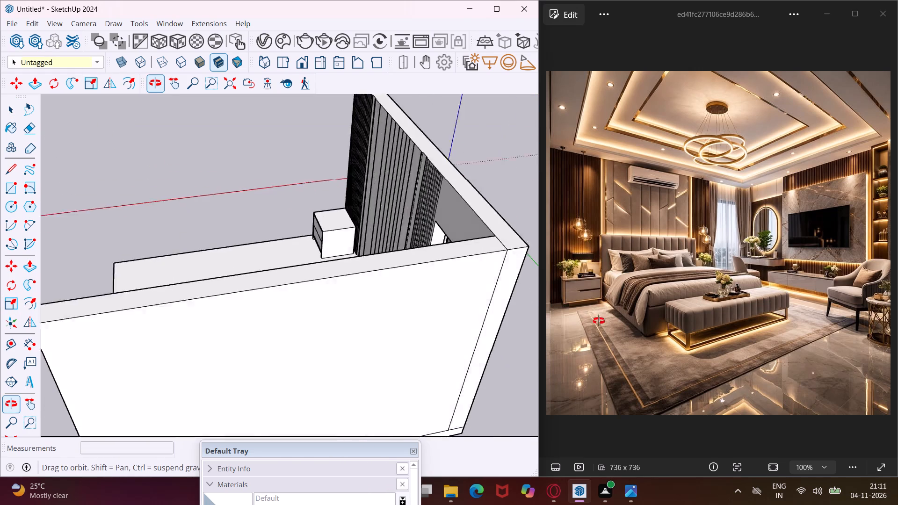
pyautogui.moveTo(599, 321); pyautogui.dragTo(658, 320, button='middle')
pyautogui.scroll(-5, 337, 247)
pyautogui.moveTo(312, 243); pyautogui.dragTo(452, 278, button='middle')
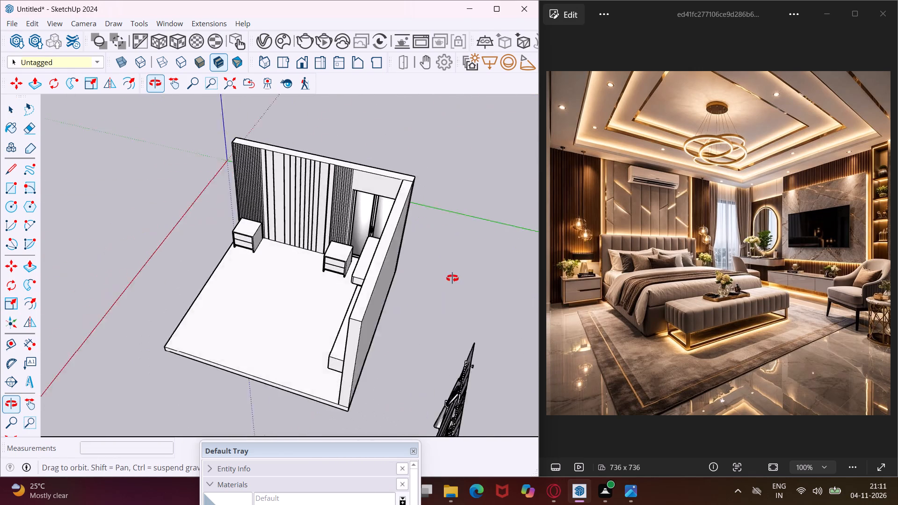
pyautogui.moveTo(452, 278); pyautogui.dragTo(454, 280, button='middle')
pyautogui.scroll(10, 353, 213)
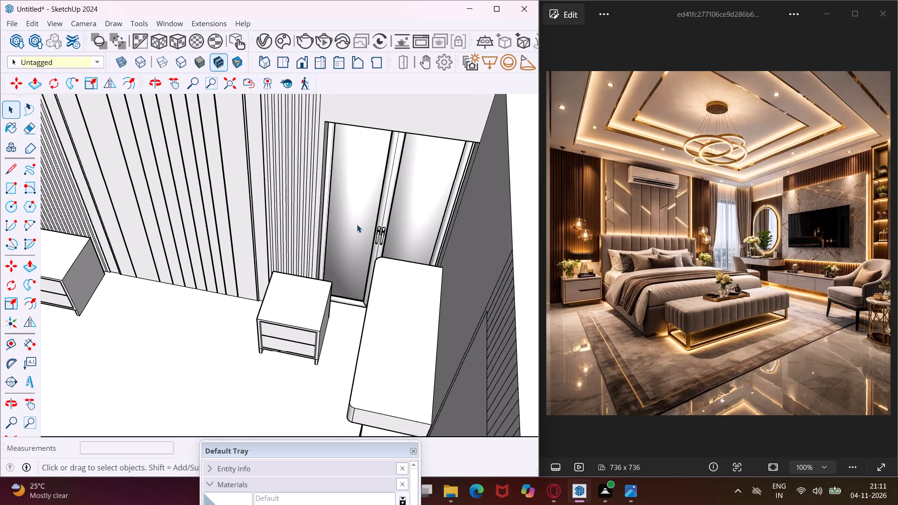
pyautogui.moveTo(357, 224); pyautogui.dragTo(397, 260, button='middle')
pyautogui.click(363, 235)
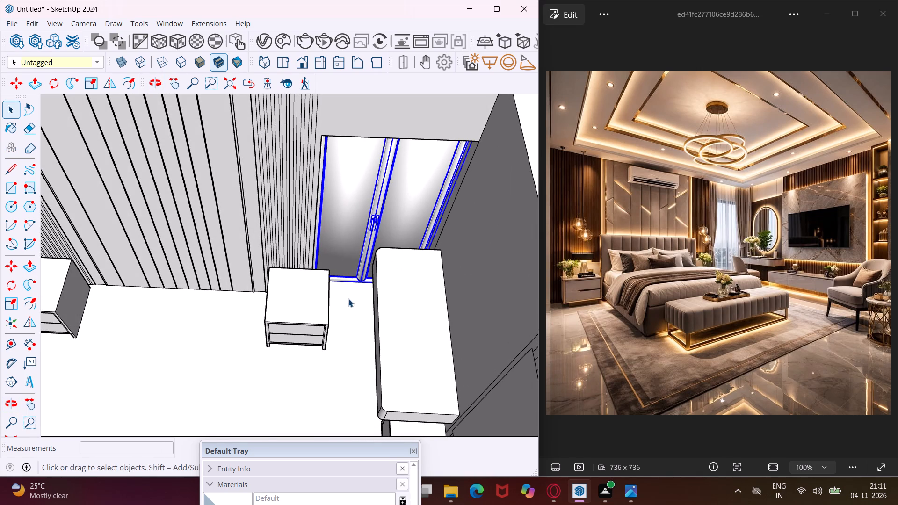
pyautogui.press('m')
pyautogui.scroll(8, 350, 294)
pyautogui.click(350, 288)
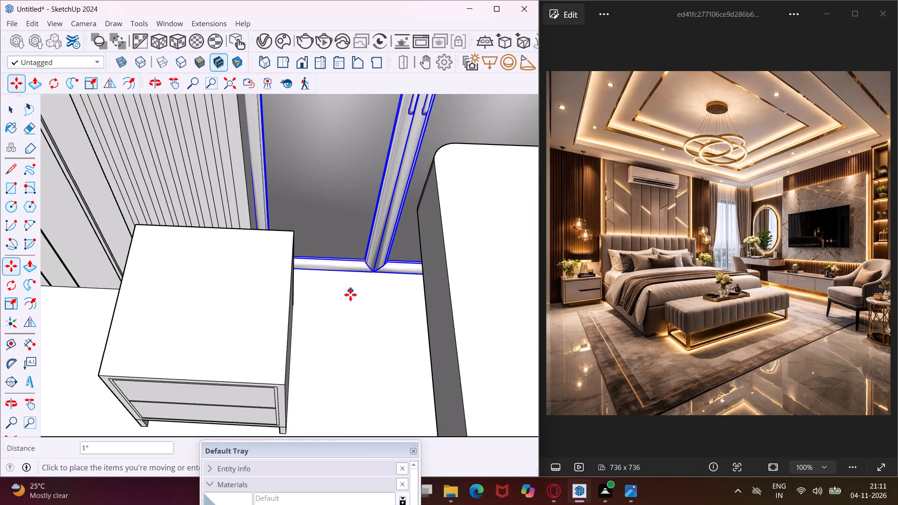
pyautogui.click(349, 300)
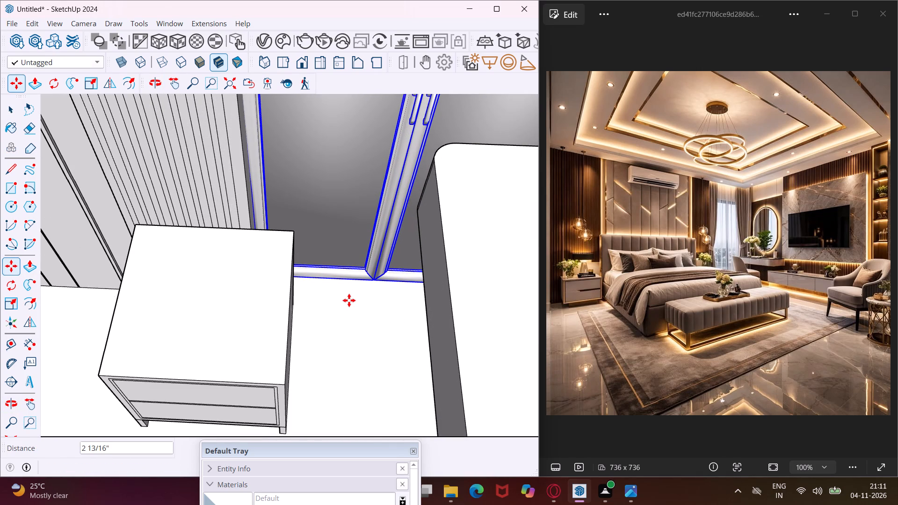
pyautogui.press('Escape')
pyautogui.press('space')
pyautogui.scroll(-5, 349, 300)
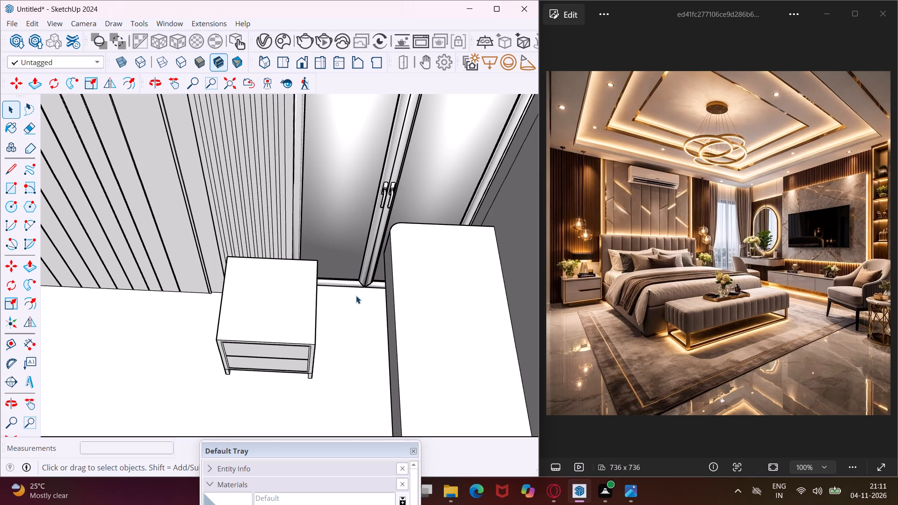
# Examine the bed wall's vertical panelling and grooves from several angles against the reference image.
pyautogui.scroll(-5, 379, 281)
pyautogui.scroll(-6, 320, 315)
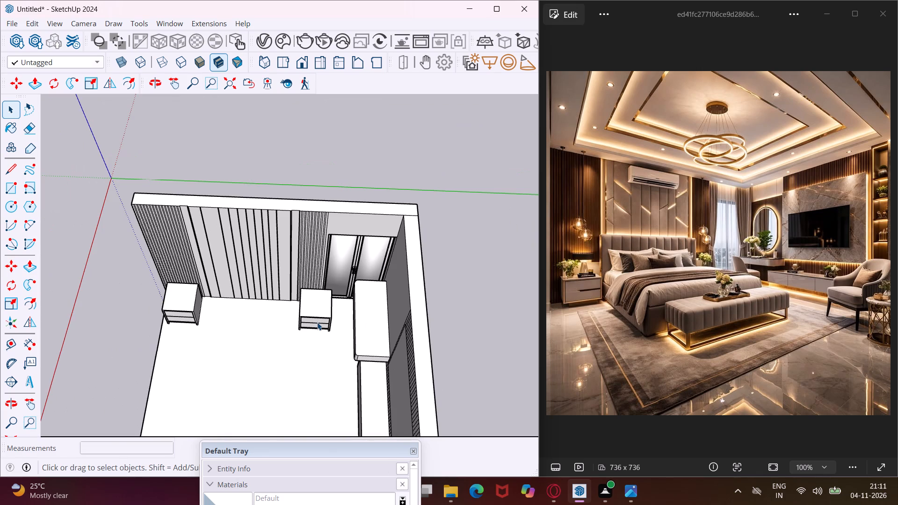
pyautogui.scroll(4, 226, 310)
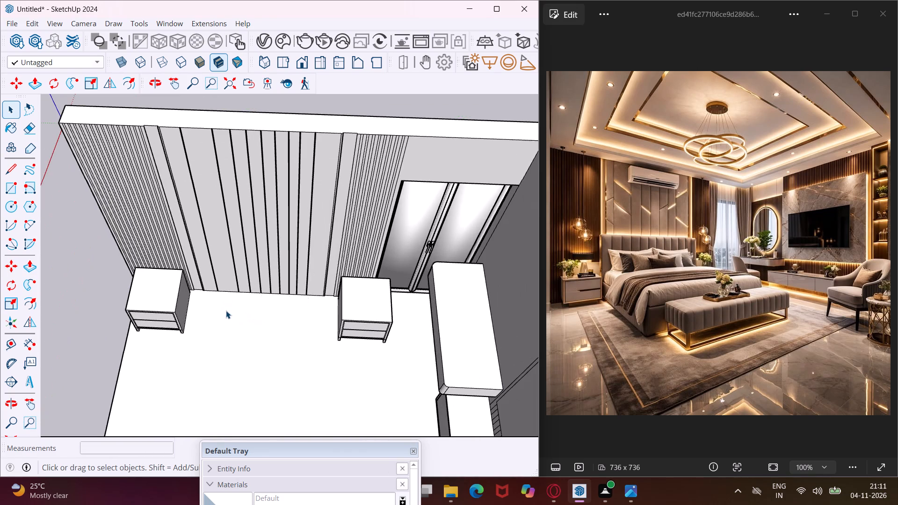
pyautogui.moveTo(226, 310); pyautogui.dragTo(290, 243, button='middle')
pyautogui.scroll(-3, 290, 243)
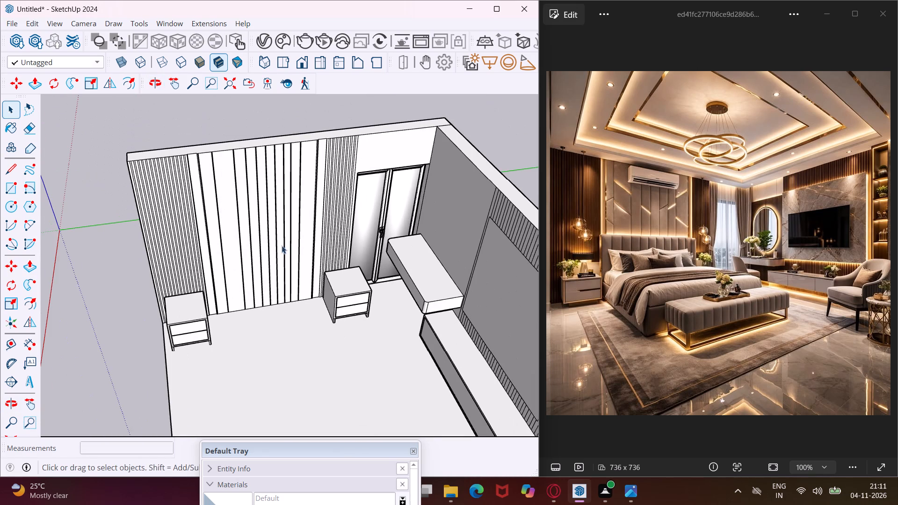
pyautogui.scroll(4, 234, 194)
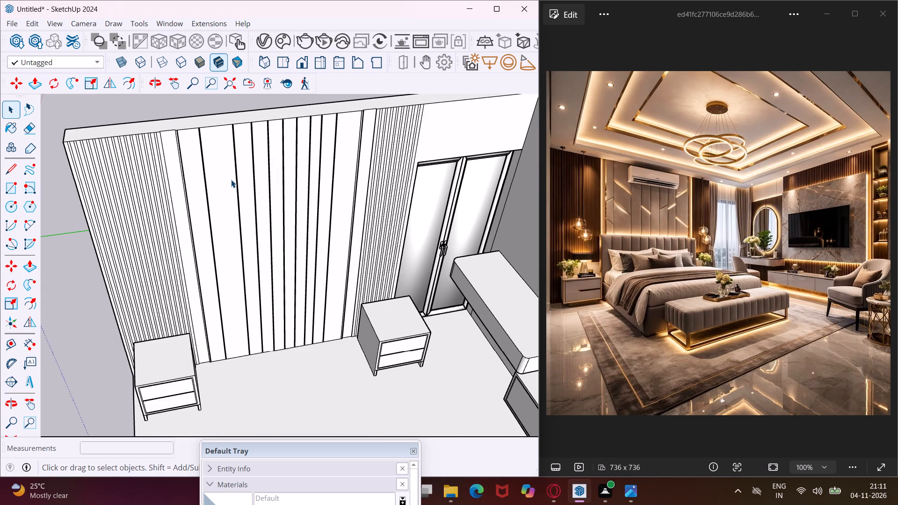
pyautogui.scroll(4, 231, 180)
pyautogui.moveTo(231, 180); pyautogui.dragTo(319, 204, button='middle')
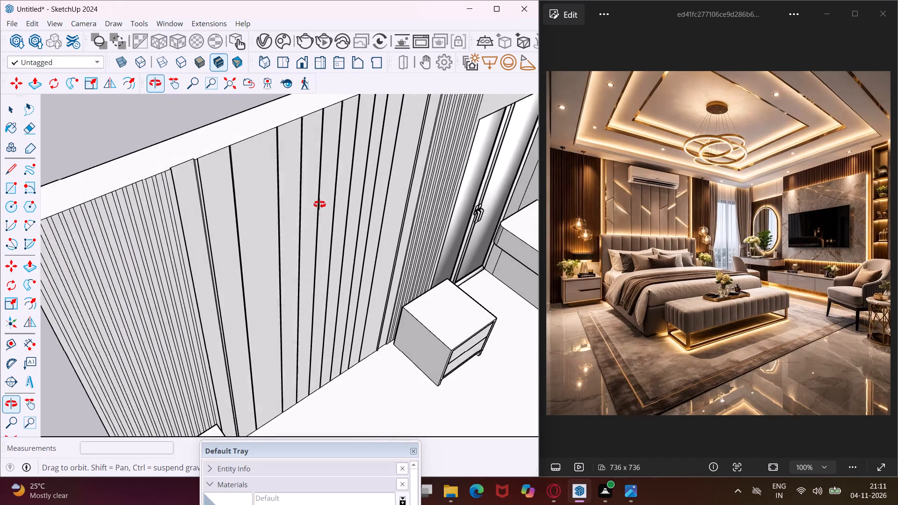
pyautogui.moveTo(319, 204); pyautogui.dragTo(251, 225, button='middle')
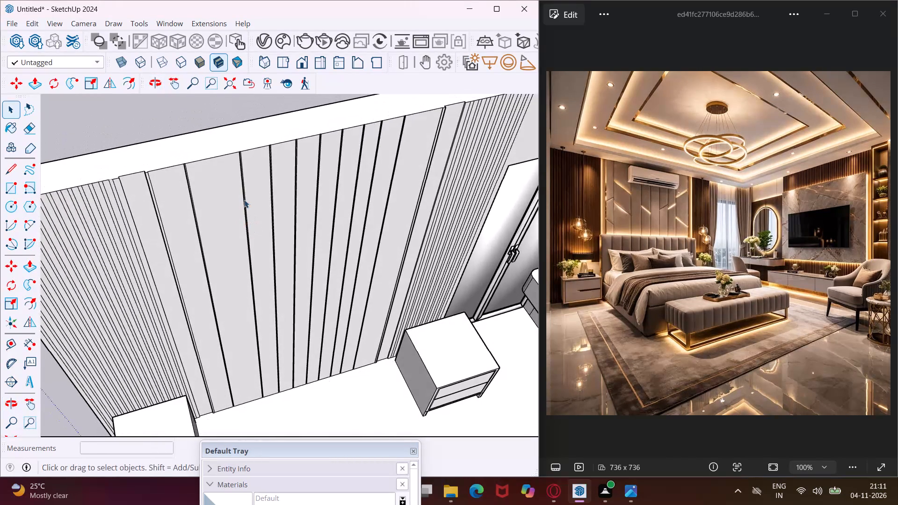
pyautogui.scroll(9, 237, 142)
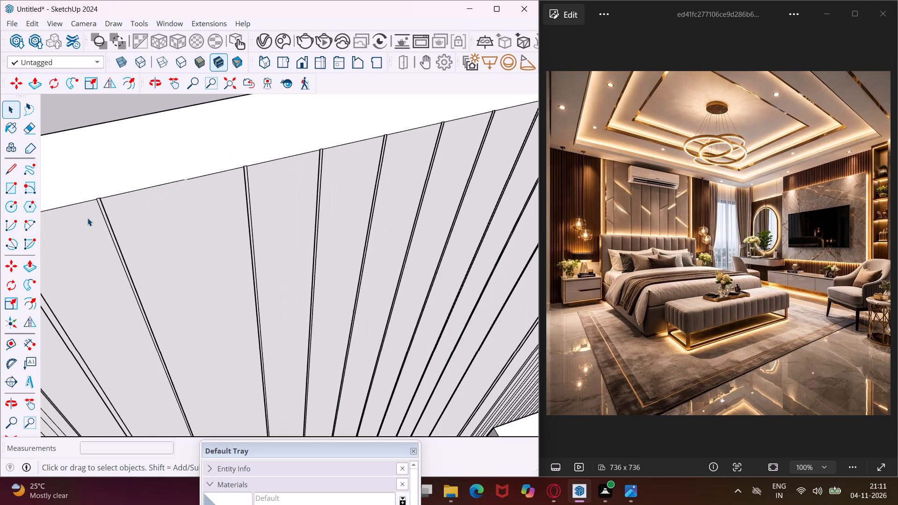
pyautogui.moveTo(87, 218); pyautogui.dragTo(203, 205, button='middle')
pyautogui.scroll(1, 224, 180)
pyautogui.scroll(-7, 280, 134)
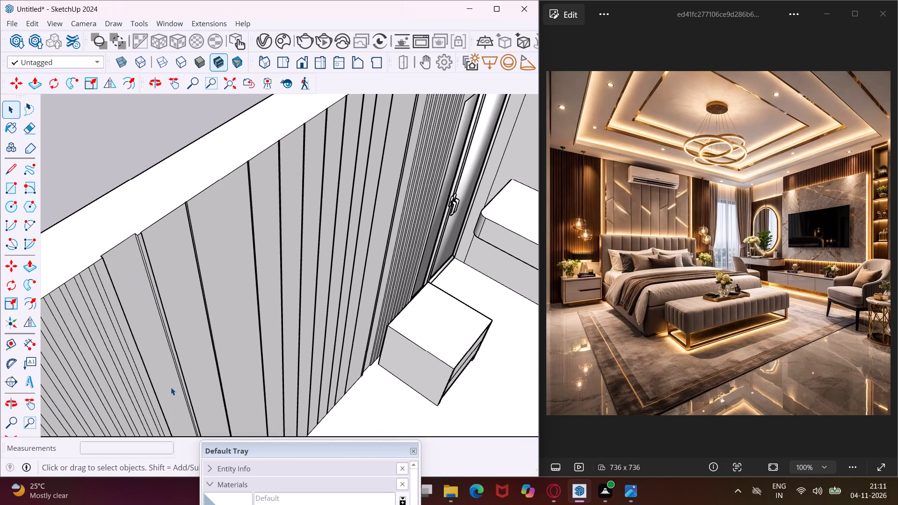
pyautogui.moveTo(148, 338); pyautogui.dragTo(87, 188, button='middle')
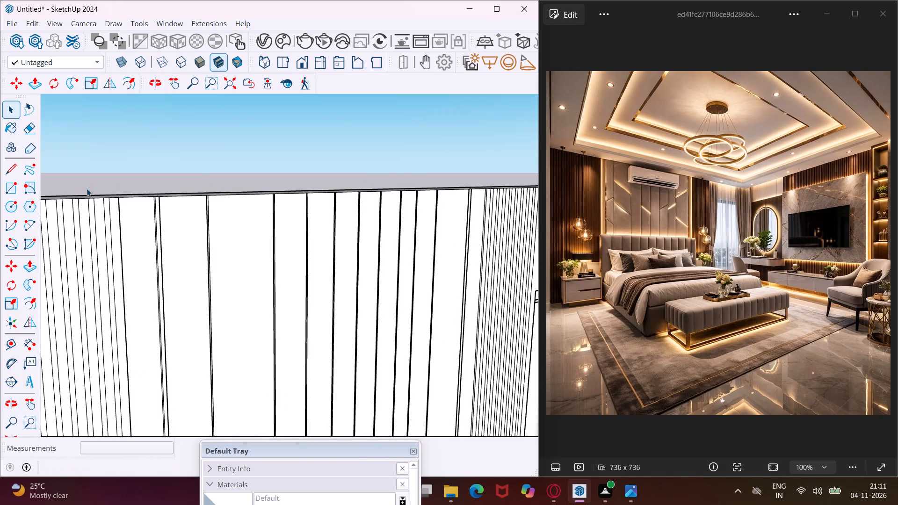
pyautogui.scroll(-5, 87, 188)
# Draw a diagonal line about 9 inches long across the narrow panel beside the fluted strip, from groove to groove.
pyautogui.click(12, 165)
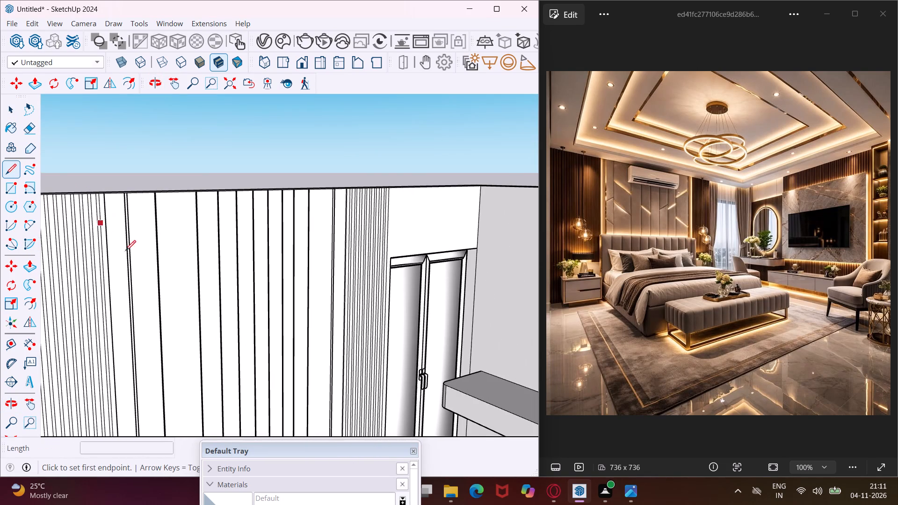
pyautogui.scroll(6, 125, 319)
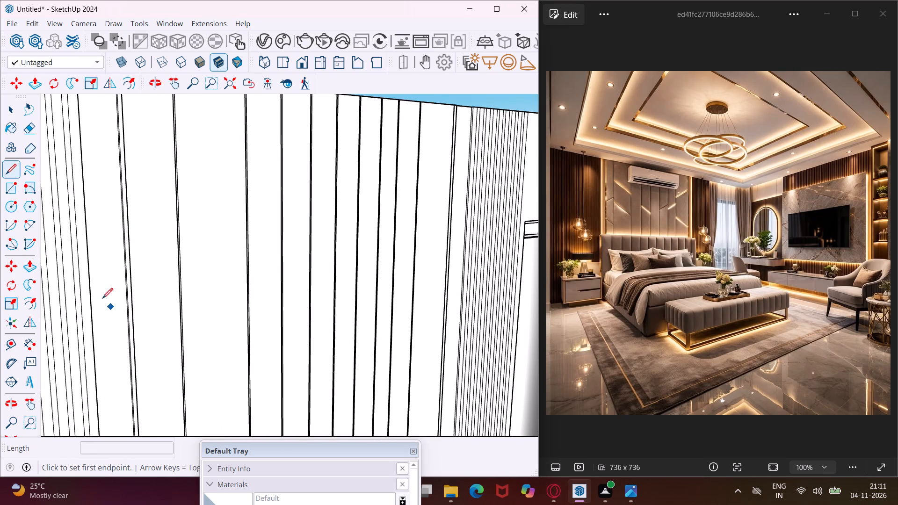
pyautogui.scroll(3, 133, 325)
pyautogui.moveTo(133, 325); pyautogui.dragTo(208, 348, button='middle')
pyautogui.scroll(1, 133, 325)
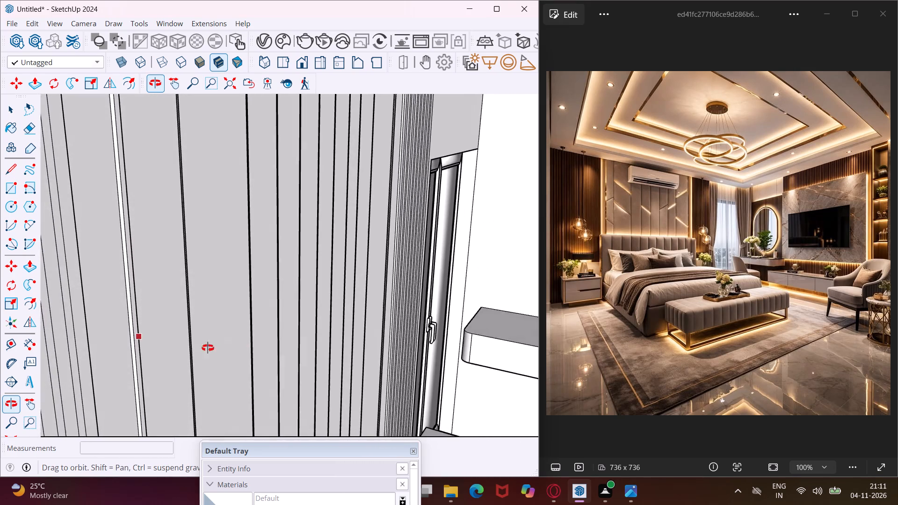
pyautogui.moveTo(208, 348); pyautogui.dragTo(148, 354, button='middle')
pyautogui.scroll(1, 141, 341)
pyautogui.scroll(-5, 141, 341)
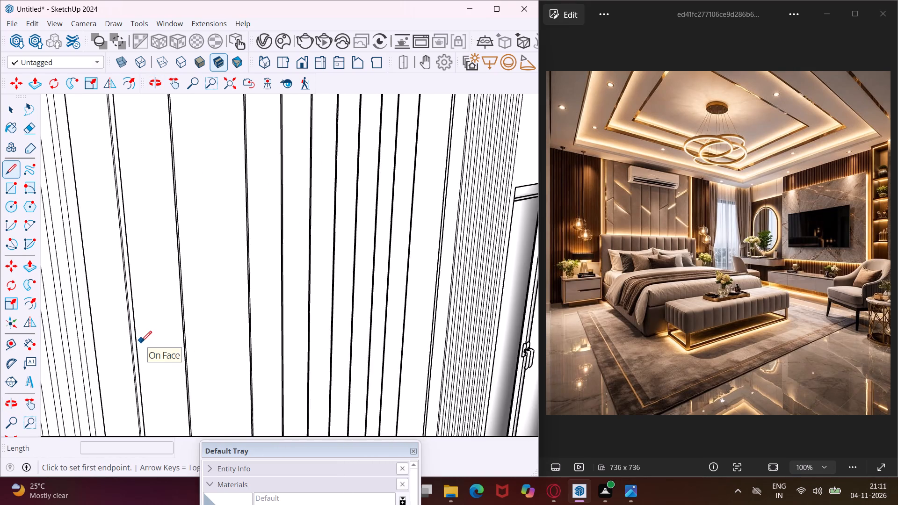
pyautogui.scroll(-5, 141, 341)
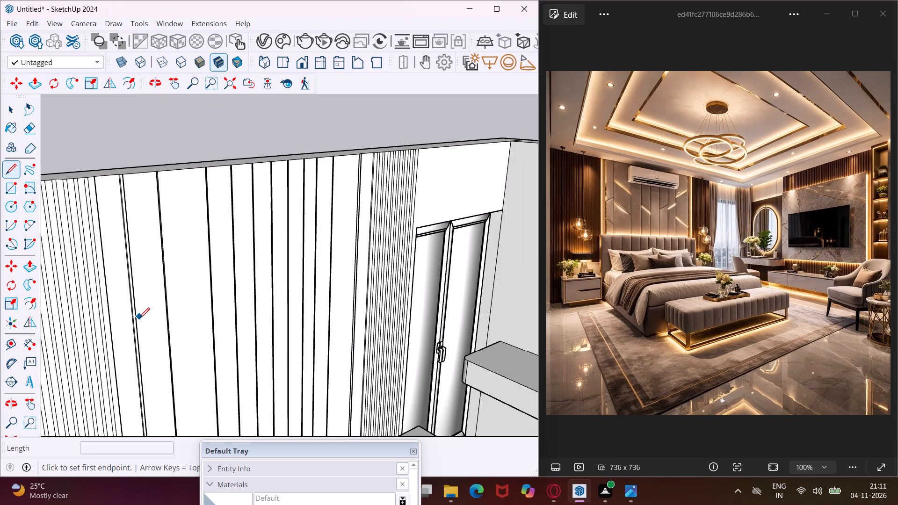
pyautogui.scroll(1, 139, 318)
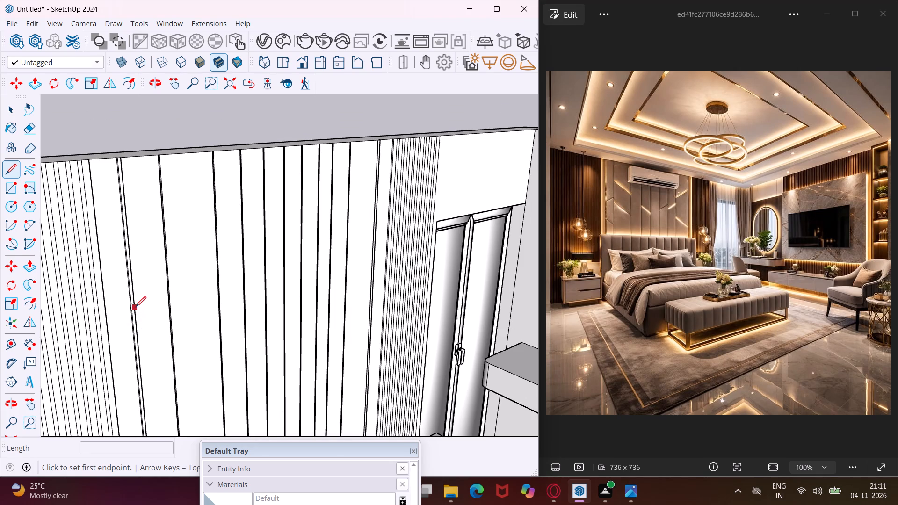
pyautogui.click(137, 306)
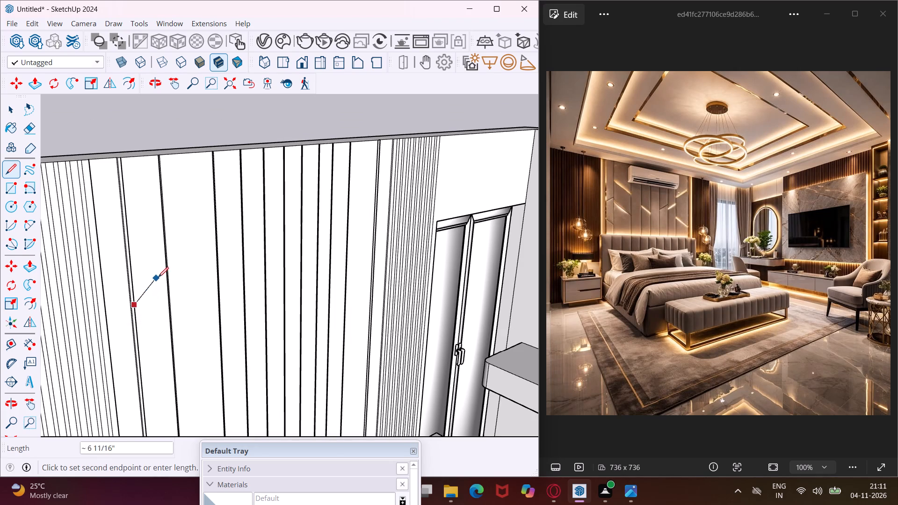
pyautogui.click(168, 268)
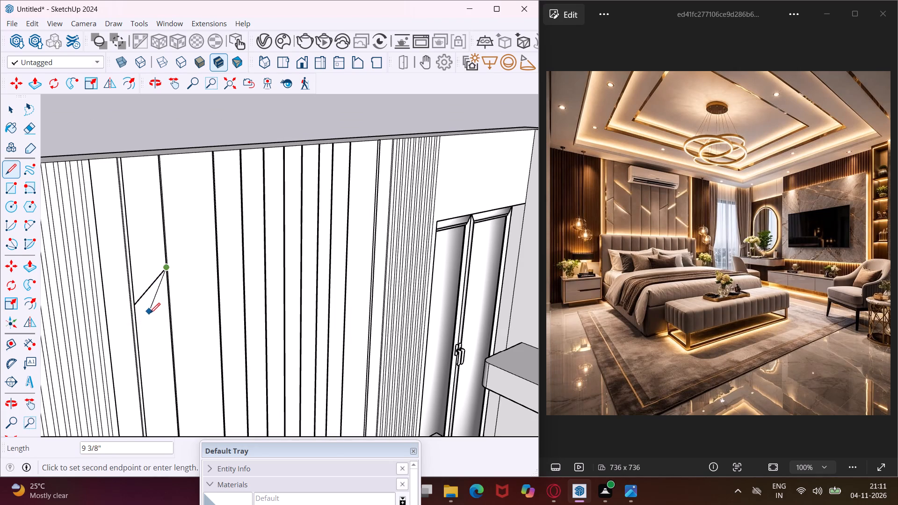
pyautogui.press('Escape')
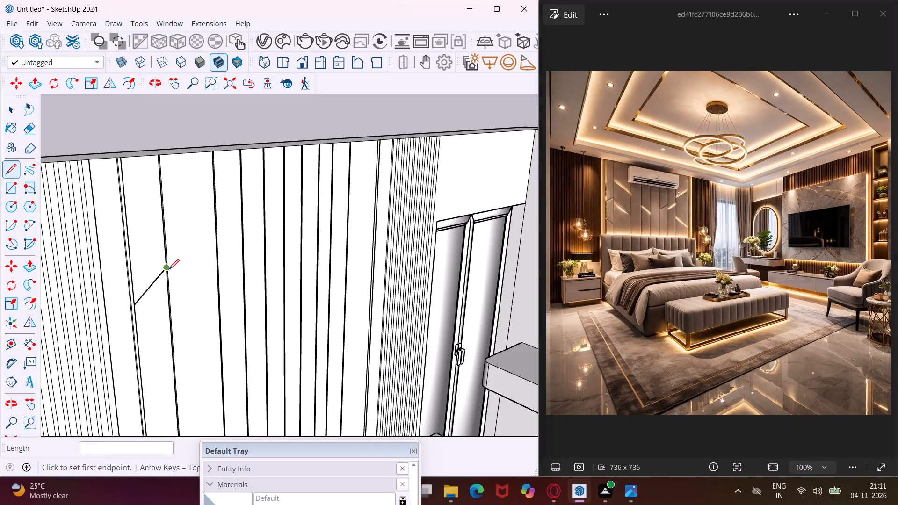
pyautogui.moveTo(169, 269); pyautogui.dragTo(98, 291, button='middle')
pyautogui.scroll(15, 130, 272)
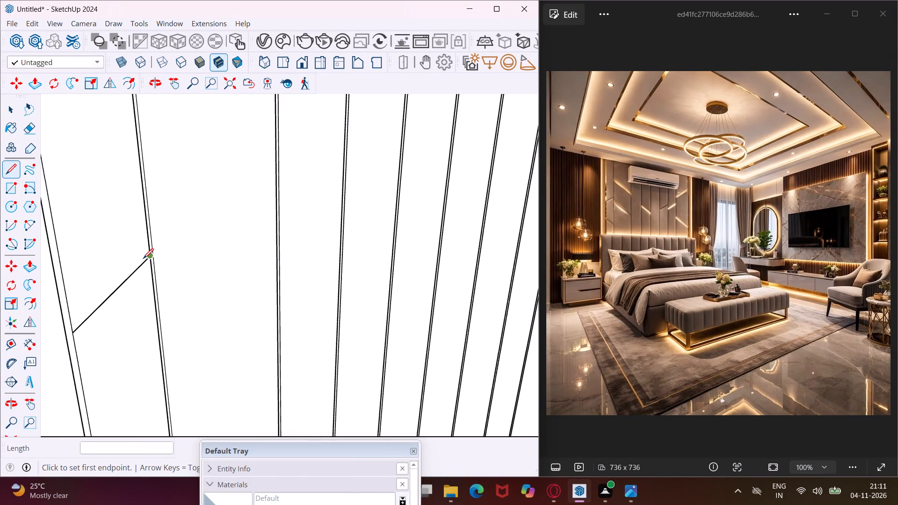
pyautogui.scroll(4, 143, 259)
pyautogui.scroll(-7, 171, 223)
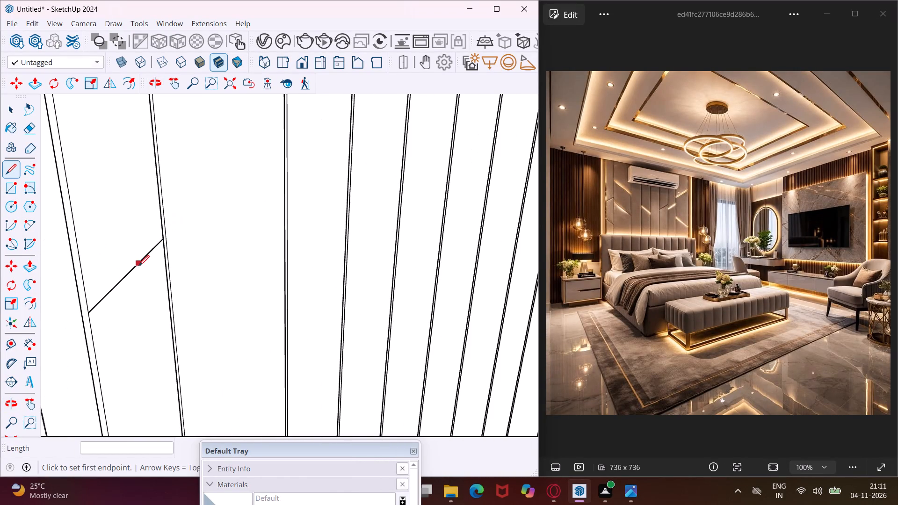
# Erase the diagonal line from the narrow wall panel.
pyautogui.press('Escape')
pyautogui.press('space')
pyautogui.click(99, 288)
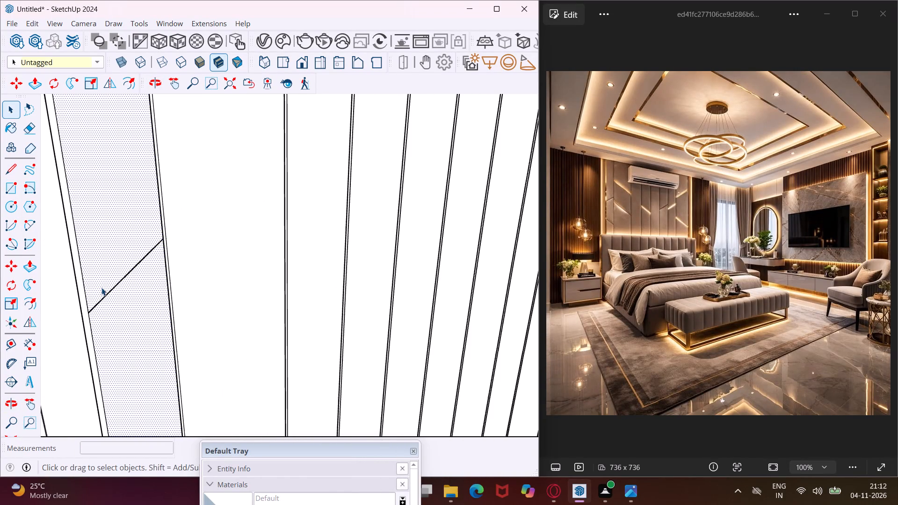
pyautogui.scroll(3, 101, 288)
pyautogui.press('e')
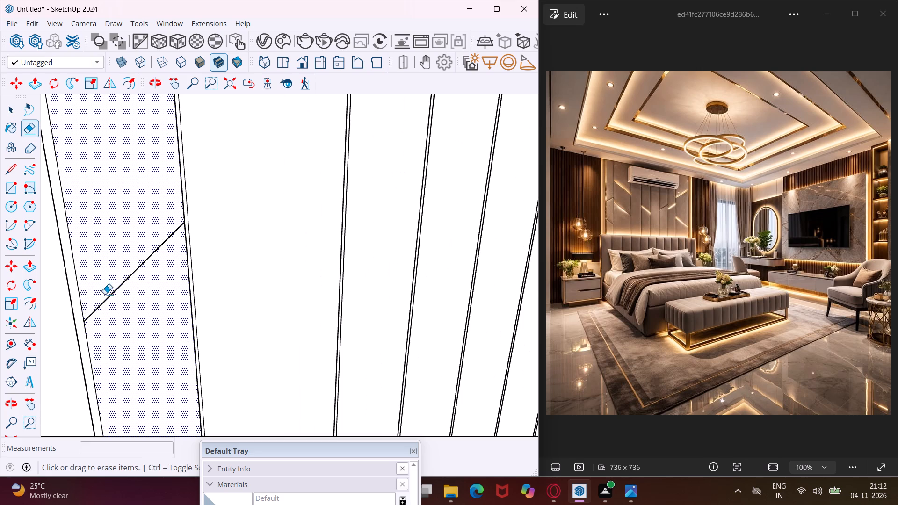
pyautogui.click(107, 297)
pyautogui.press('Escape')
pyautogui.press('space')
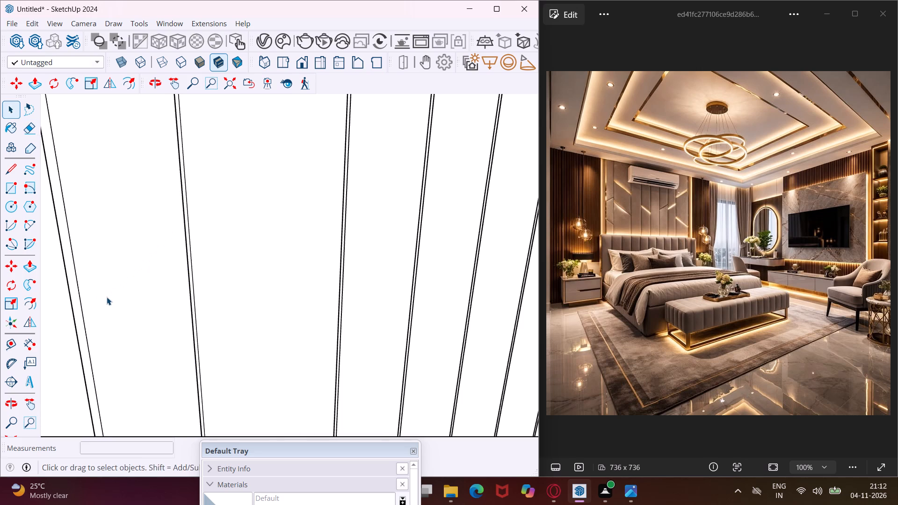
# Draw a steeper diagonal line about 1' 3" long across the same narrow panel, spanning between its two grooves.
pyautogui.moveTo(107, 297); pyautogui.dragTo(284, 361, button='middle')
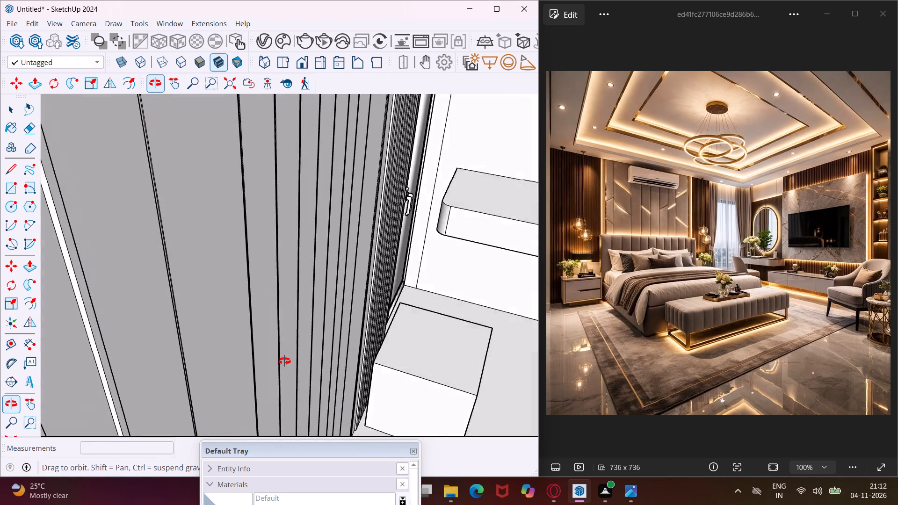
pyautogui.moveTo(284, 361); pyautogui.dragTo(266, 394, button='middle')
pyautogui.scroll(3, 173, 305)
pyautogui.scroll(-4, 170, 301)
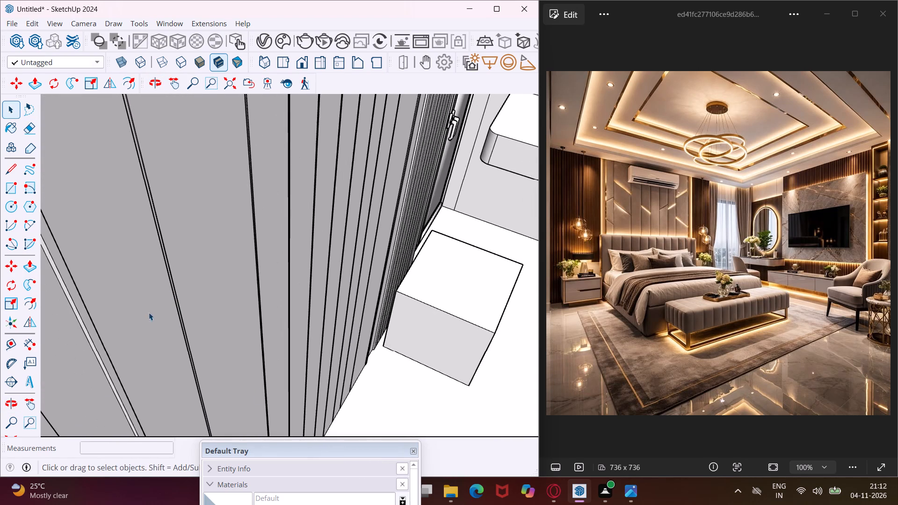
pyautogui.moveTo(127, 322); pyautogui.dragTo(0, 368, button='middle')
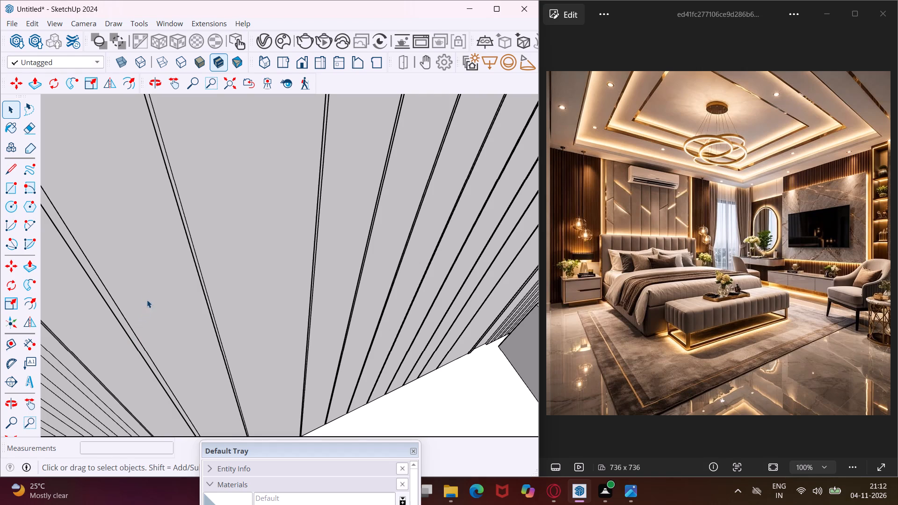
pyautogui.moveTo(151, 289); pyautogui.dragTo(42, 274, button='middle')
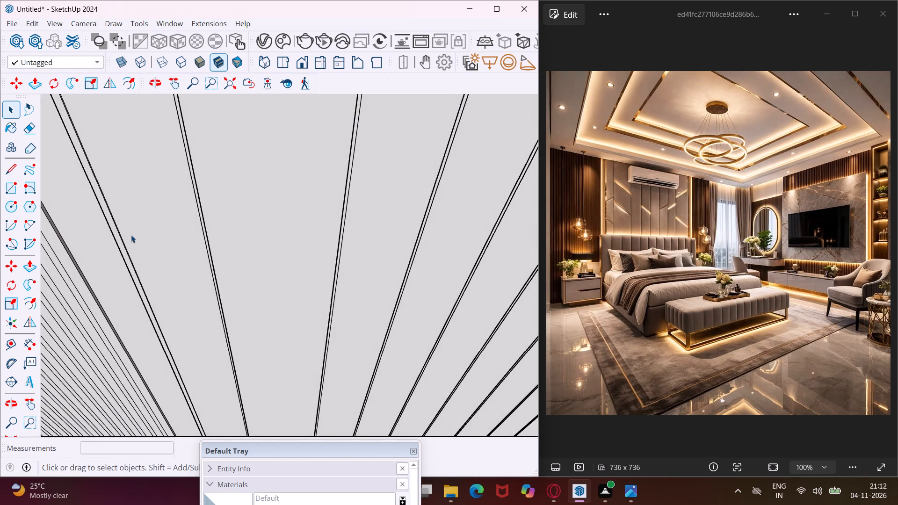
pyautogui.scroll(15, 134, 235)
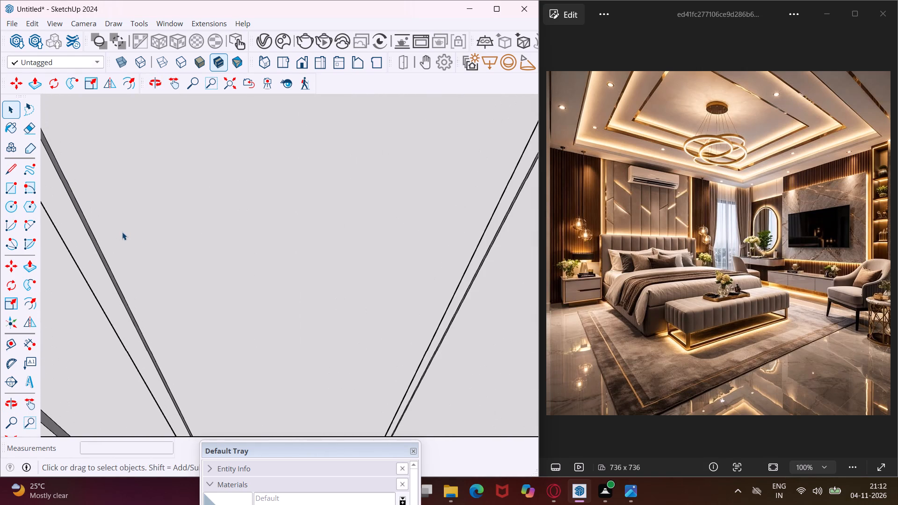
pyautogui.click(6, 172)
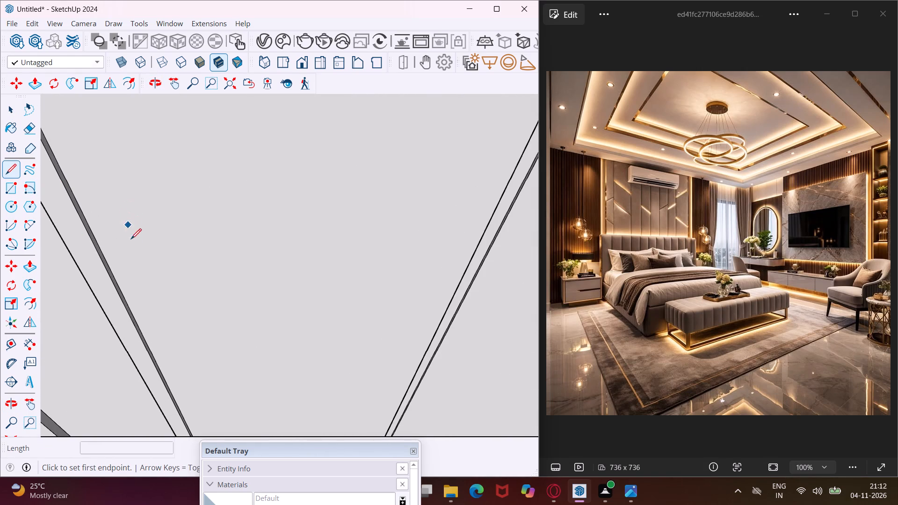
pyautogui.click(110, 263)
pyautogui.scroll(-16, 156, 215)
pyautogui.scroll(-8, 158, 213)
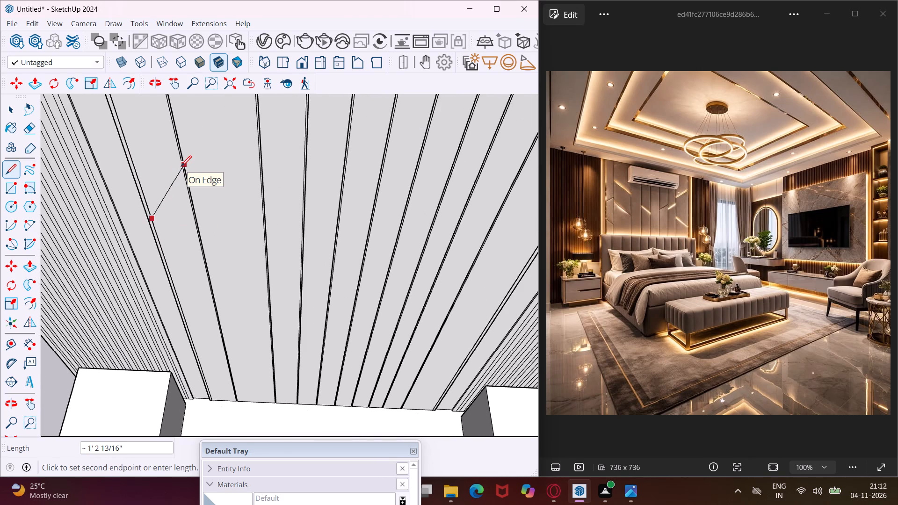
pyautogui.scroll(10, 181, 166)
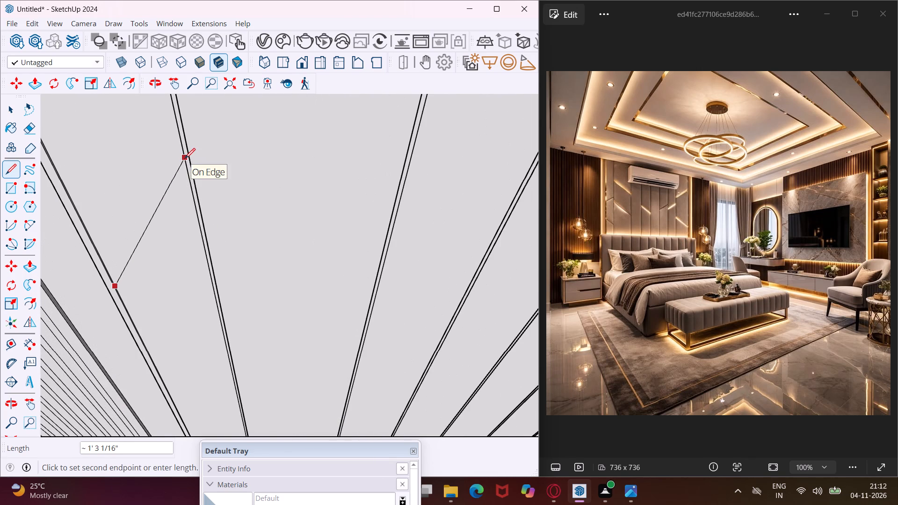
pyautogui.click(184, 155)
pyautogui.press('Escape')
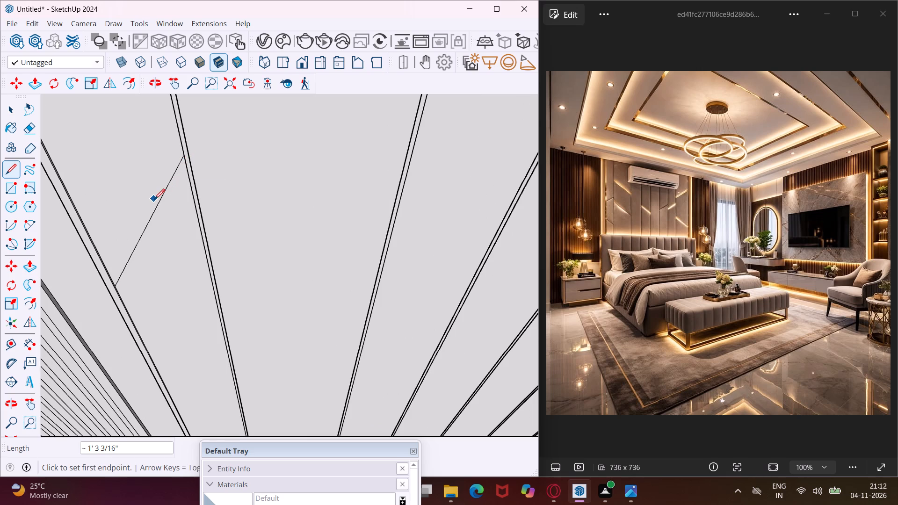
# Copy the steep diagonal line 1" down along the groove to form a thin strip across the narrow panel.
pyautogui.press('space')
pyautogui.click(152, 198)
pyautogui.click(166, 194)
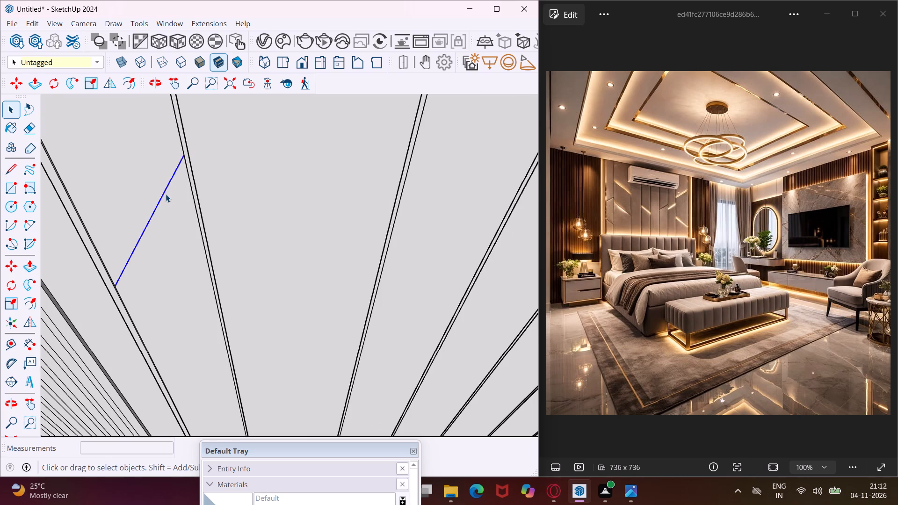
pyautogui.press('m')
pyautogui.scroll(4, 174, 174)
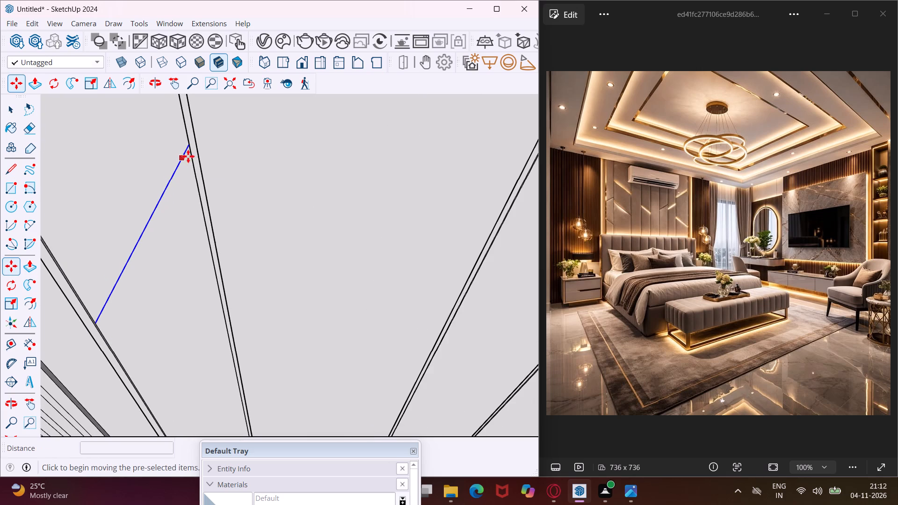
pyautogui.click(192, 145)
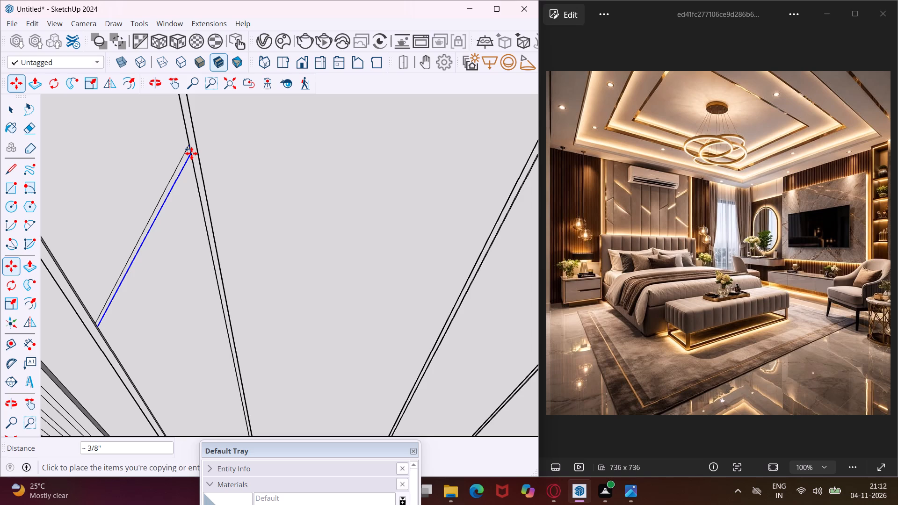
pyautogui.click(191, 160)
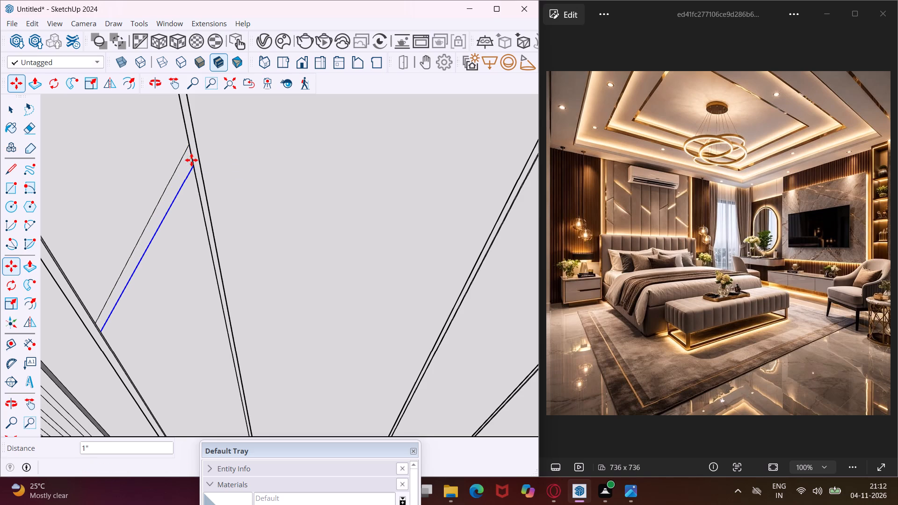
pyautogui.scroll(-5, 186, 168)
pyautogui.press('Escape')
pyautogui.press('space')
# Draw an opposite-sloping diagonal line about 9 3/4" long between the same panel's grooves, just below the first diagonal strip.
pyautogui.scroll(-4, 155, 221)
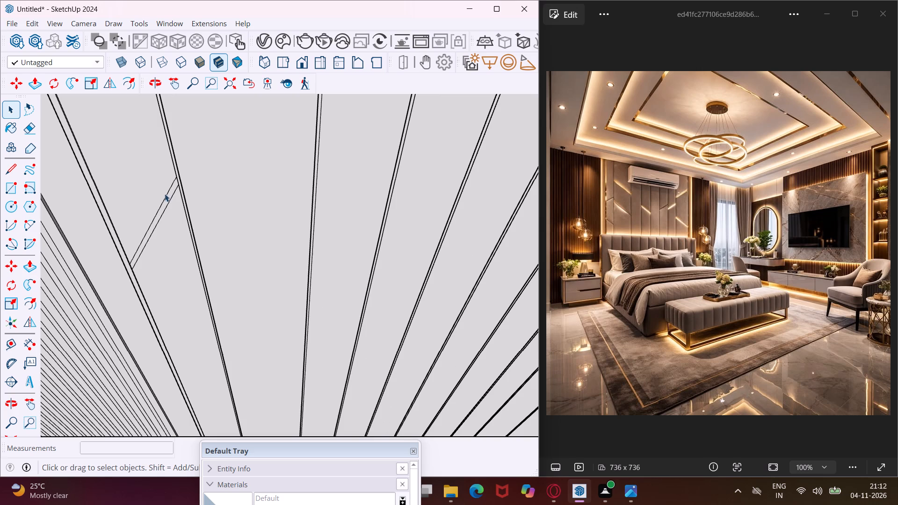
pyautogui.scroll(-8, 173, 173)
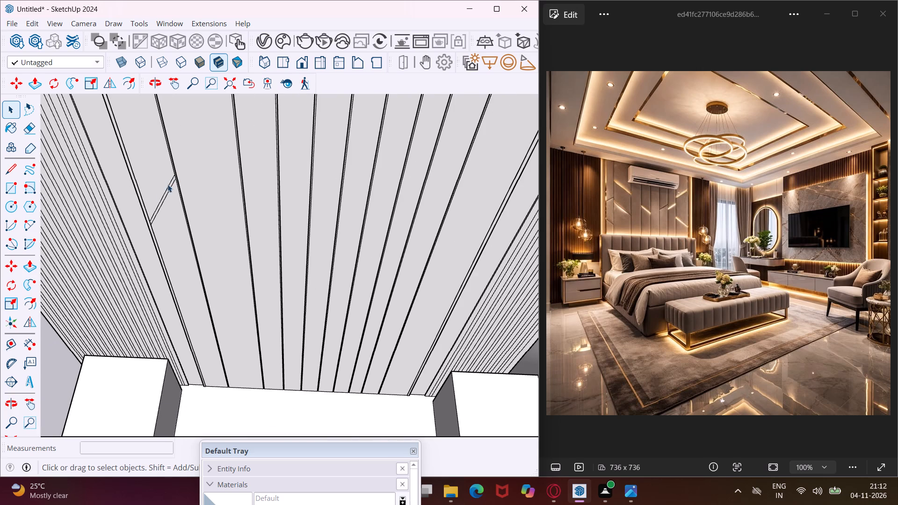
pyautogui.click(15, 177)
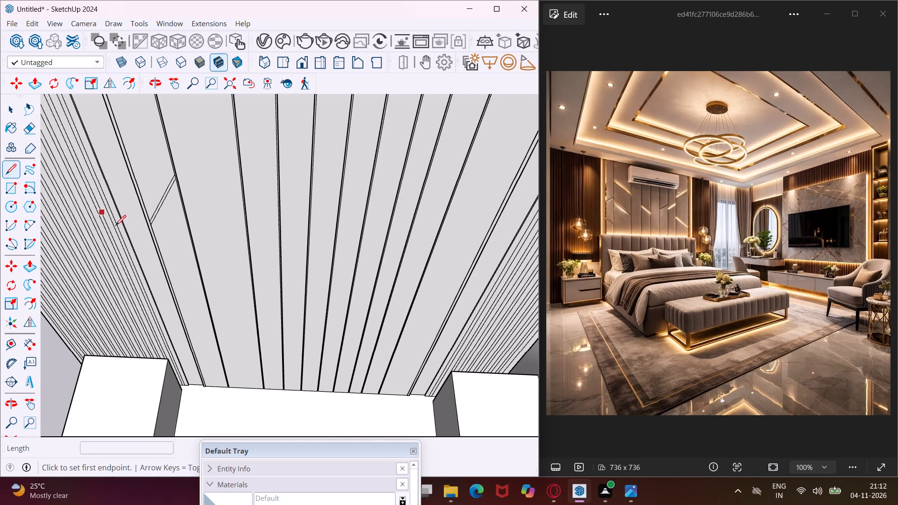
pyautogui.scroll(12, 169, 227)
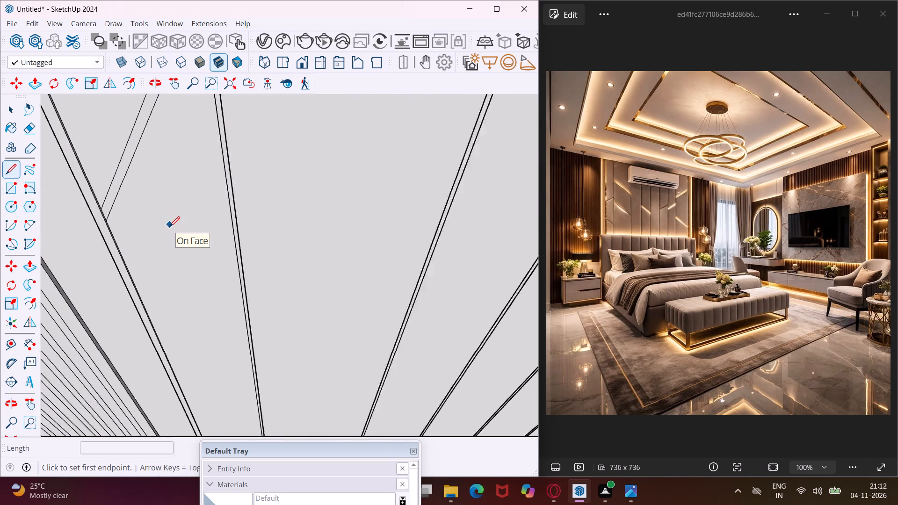
pyautogui.scroll(3, 169, 227)
pyautogui.moveTo(166, 229); pyautogui.dragTo(142, 232, button='middle')
pyautogui.scroll(-3, 147, 228)
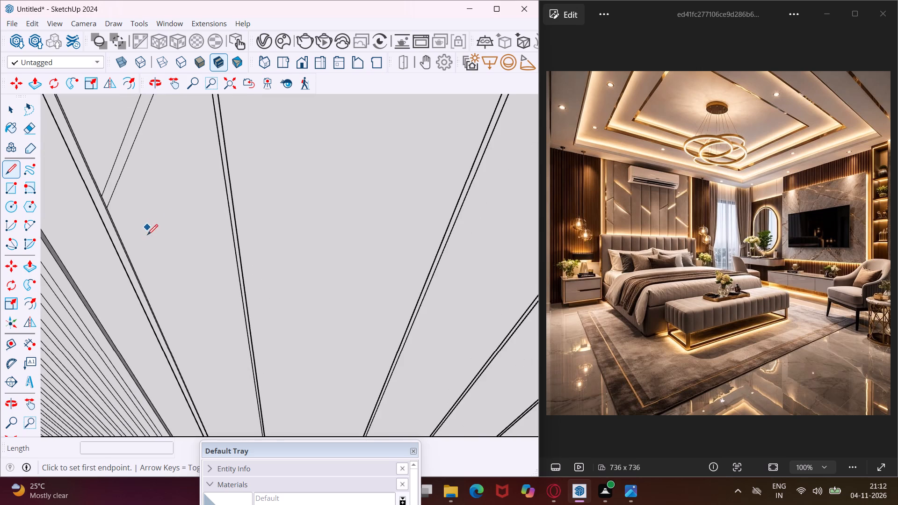
pyautogui.scroll(13, 136, 267)
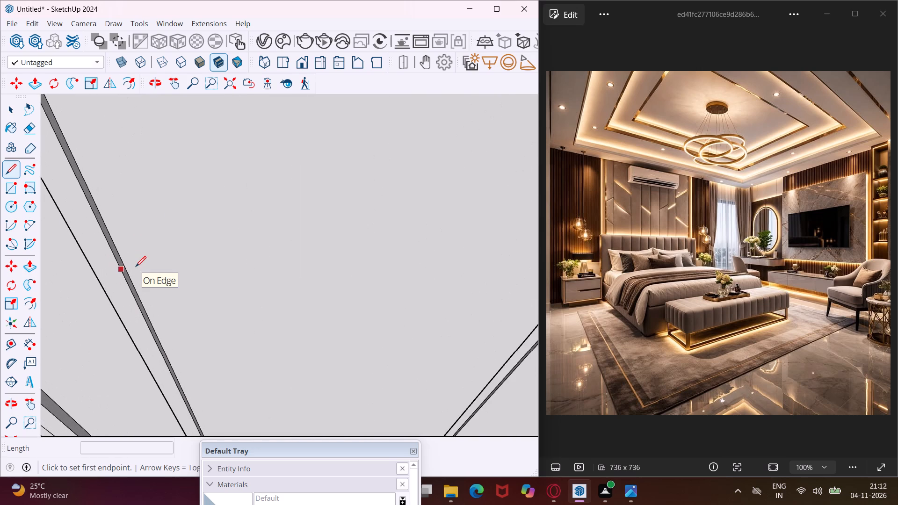
pyautogui.click(131, 274)
pyautogui.scroll(-6, 149, 269)
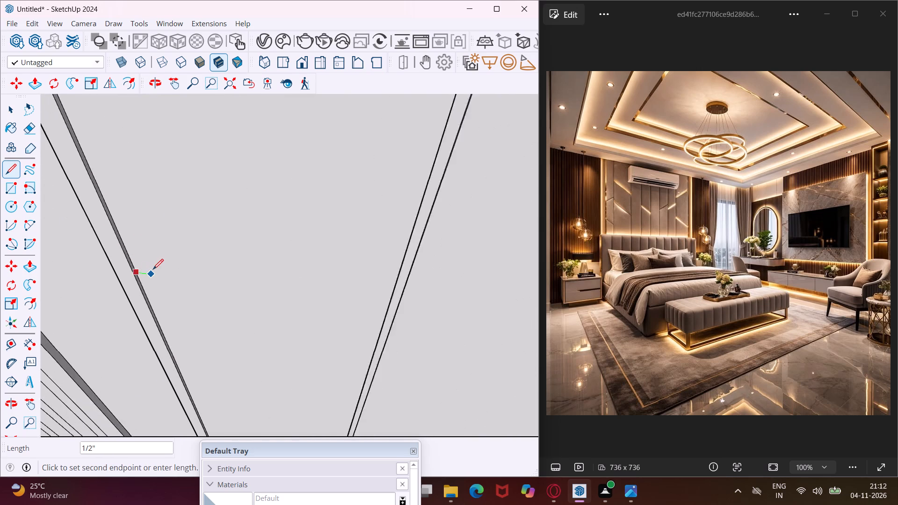
pyautogui.scroll(-8, 153, 269)
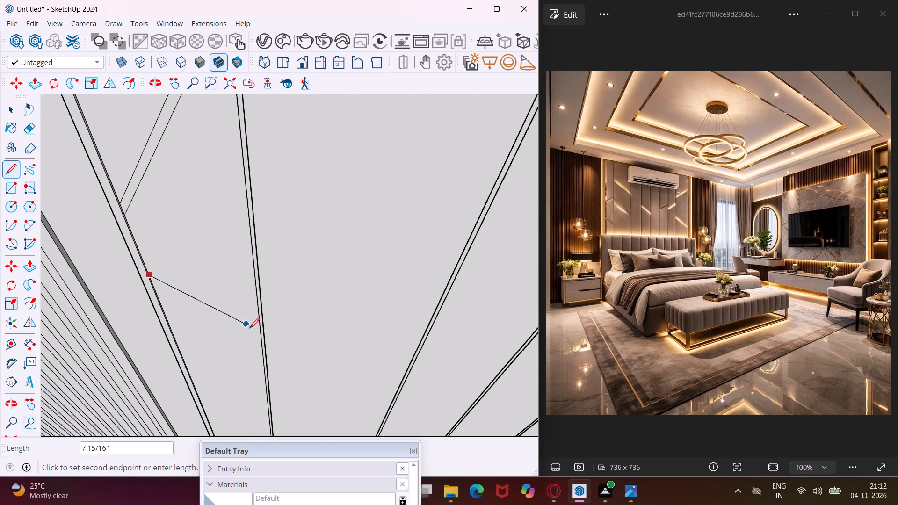
pyautogui.scroll(6, 254, 332)
pyautogui.click(263, 338)
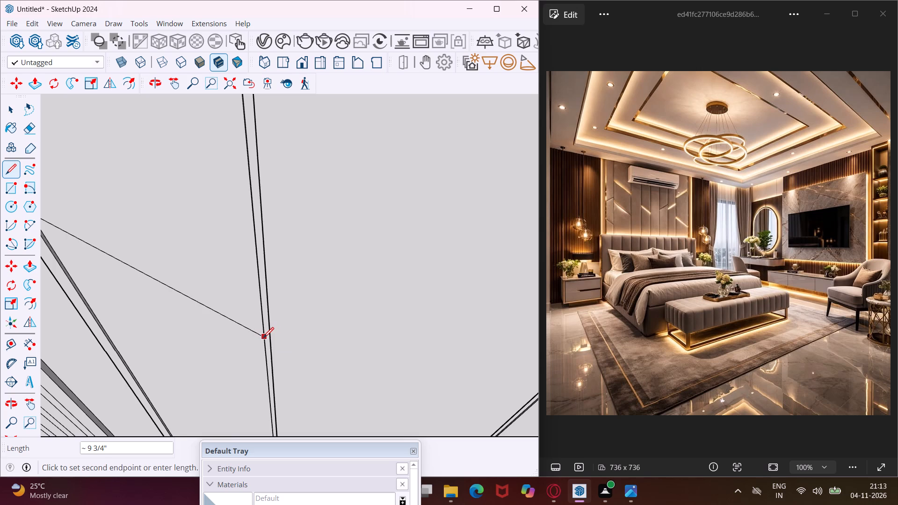
pyautogui.press('Escape')
pyautogui.press('space')
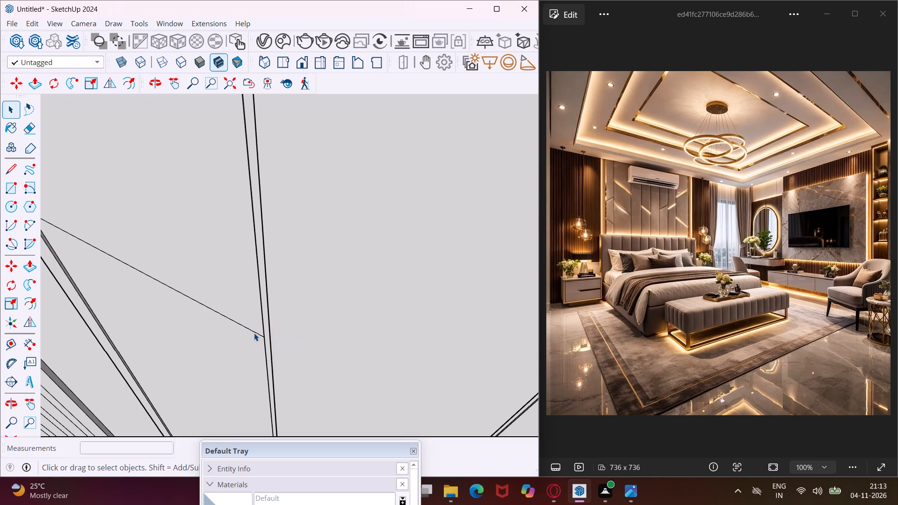
# Copy the lower diagonal line a short distance down along the groove to form a second thin strip.
pyautogui.click(254, 333)
pyautogui.press('m')
pyautogui.scroll(7, 257, 335)
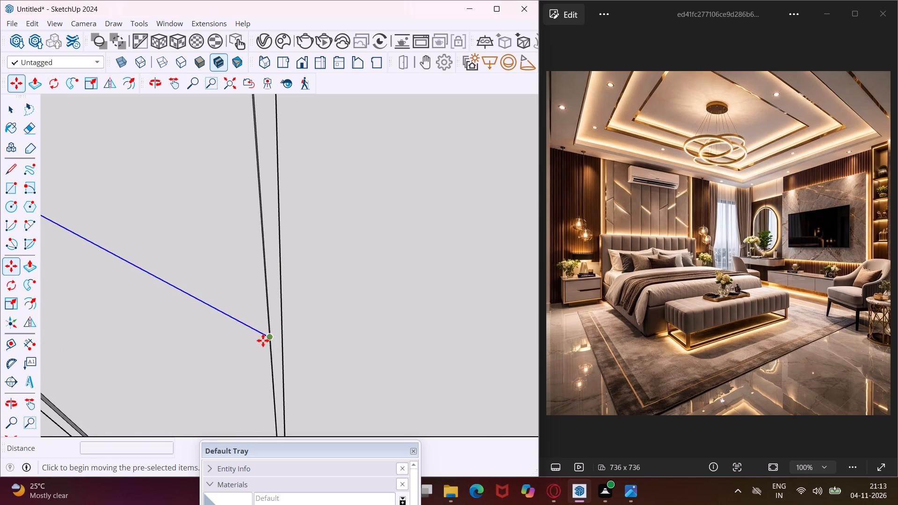
pyautogui.click(267, 340)
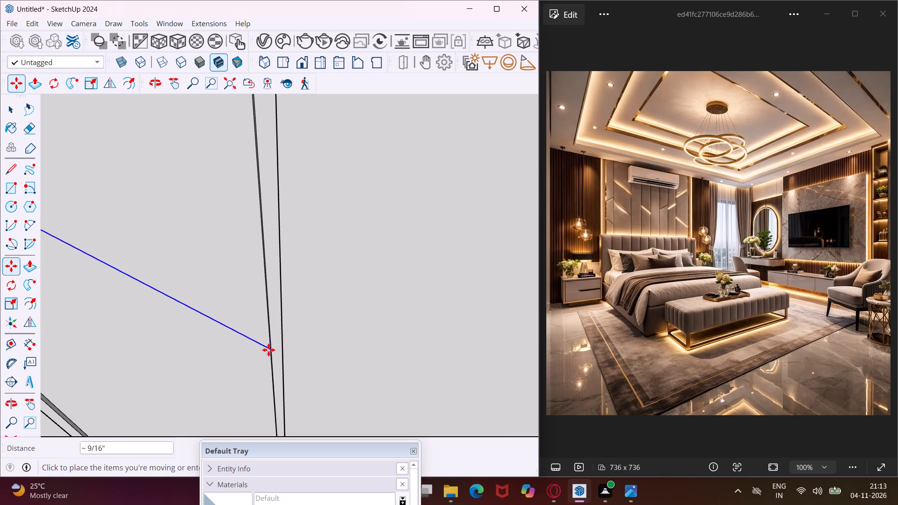
pyautogui.click(268, 353)
pyautogui.scroll(1, 262, 314)
pyautogui.scroll(-12, 262, 314)
pyautogui.scroll(-12, 220, 309)
pyautogui.press('Escape')
pyautogui.press('space')
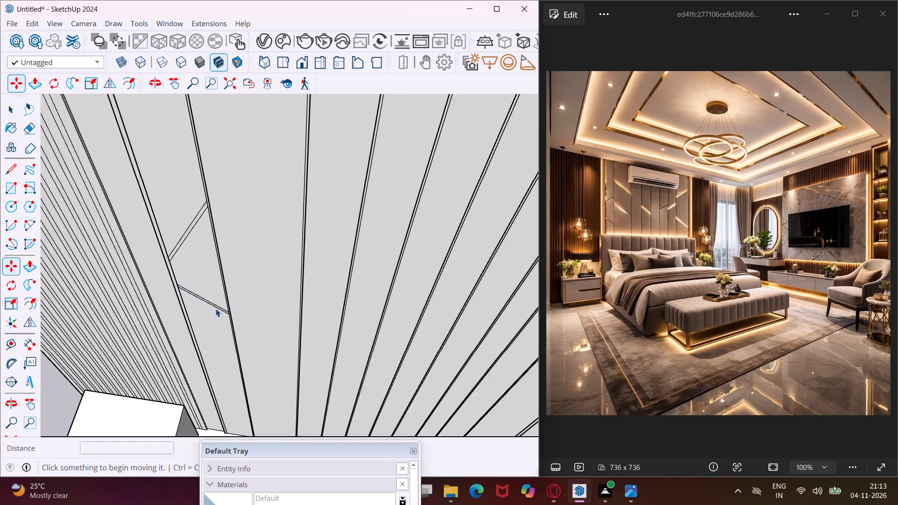
# Draw a downward-sloping diagonal line about 1' 3" long across the adjacent wider wall panel, from groove to groove.
pyautogui.scroll(5, 193, 261)
pyautogui.moveTo(193, 261); pyautogui.dragTo(268, 197, button='middle')
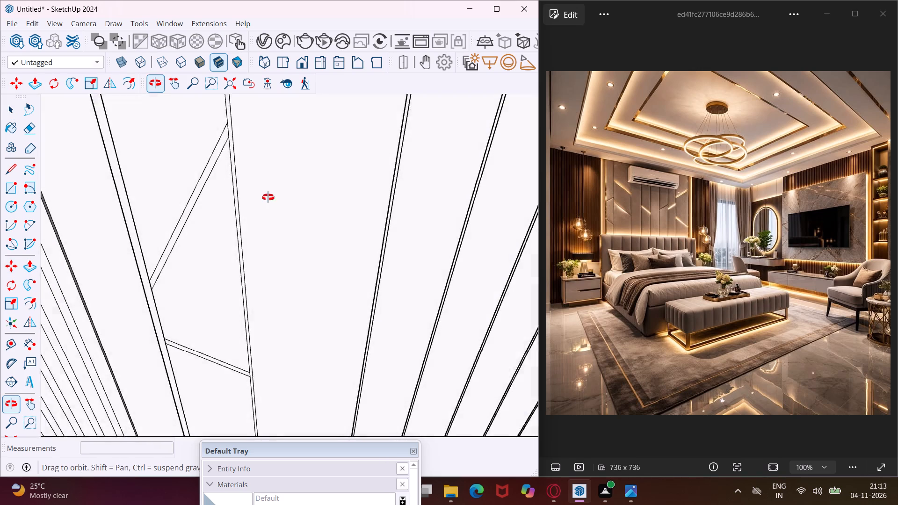
pyautogui.moveTo(268, 197); pyautogui.dragTo(290, 157, button='middle')
pyautogui.scroll(-5, 224, 200)
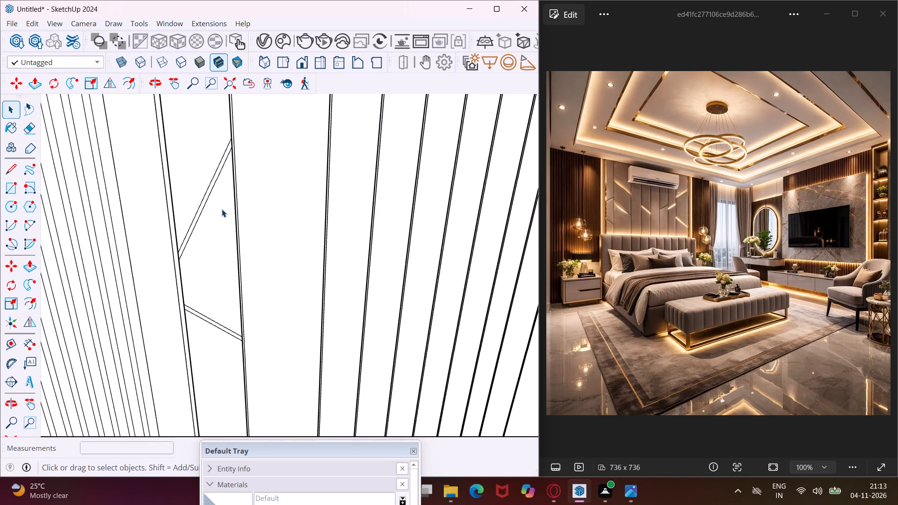
pyautogui.scroll(-4, 218, 211)
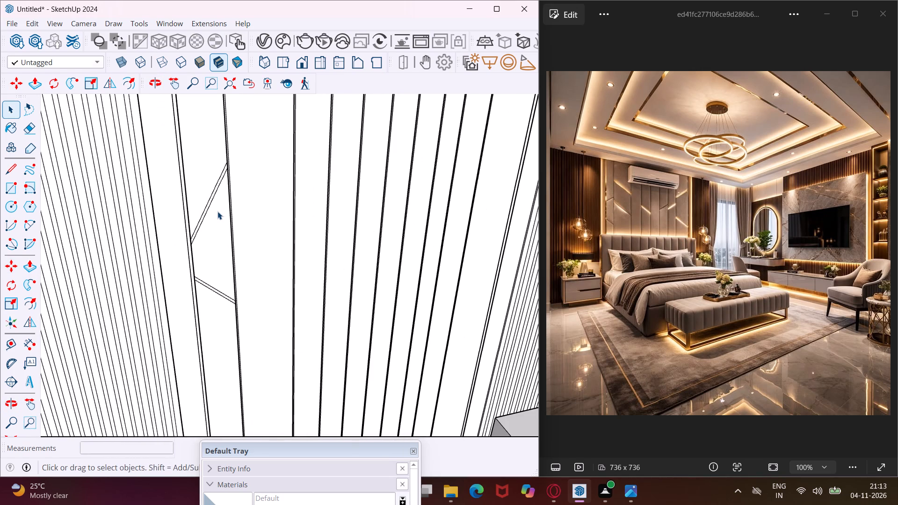
pyautogui.scroll(-7, 217, 211)
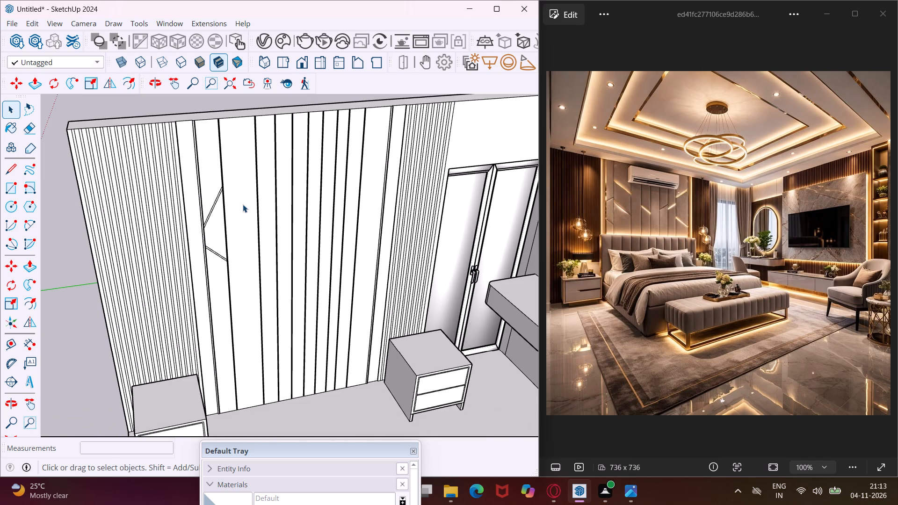
pyautogui.click(13, 173)
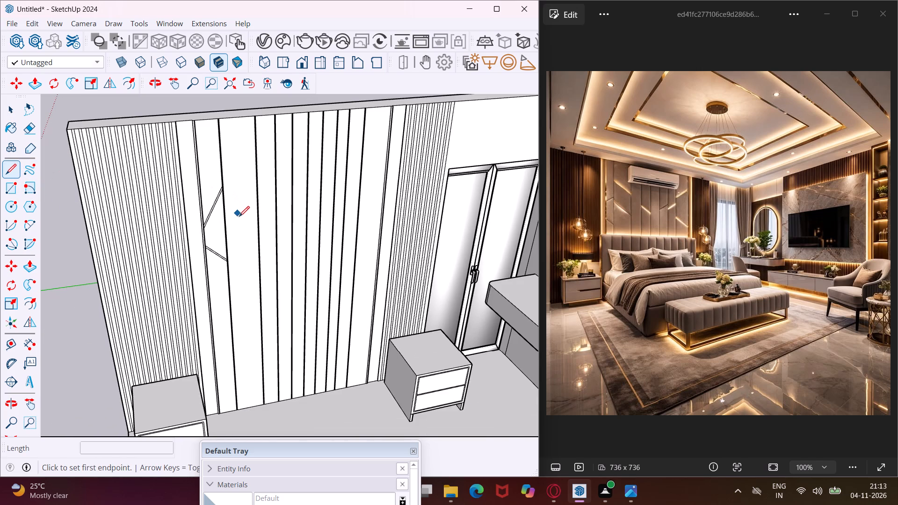
pyautogui.scroll(5, 239, 217)
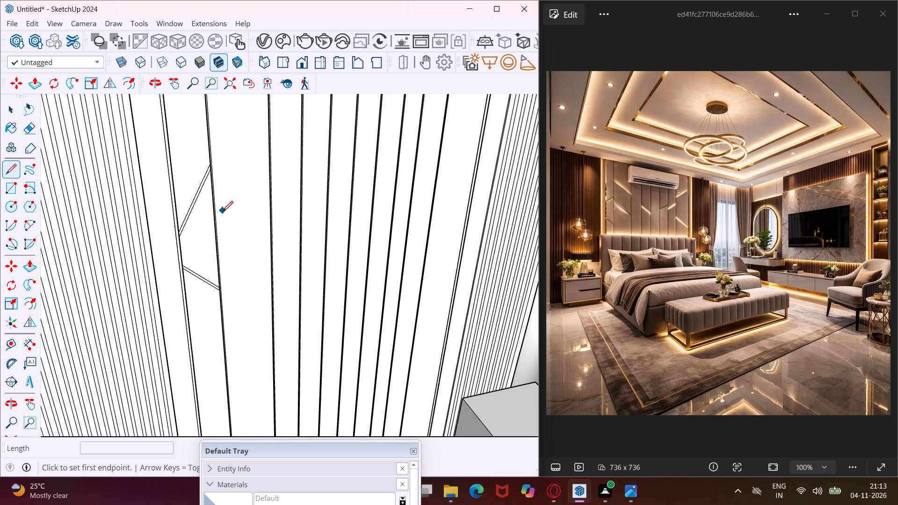
pyautogui.scroll(6, 222, 211)
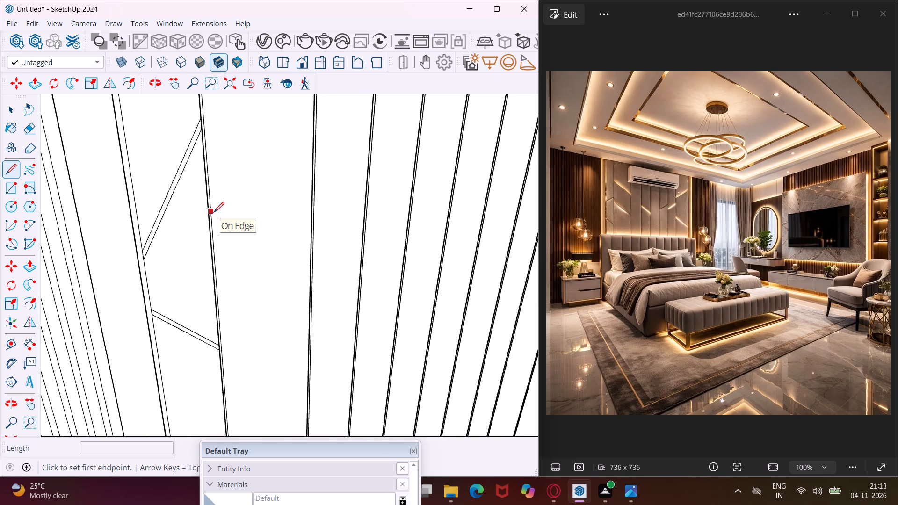
pyautogui.click(214, 212)
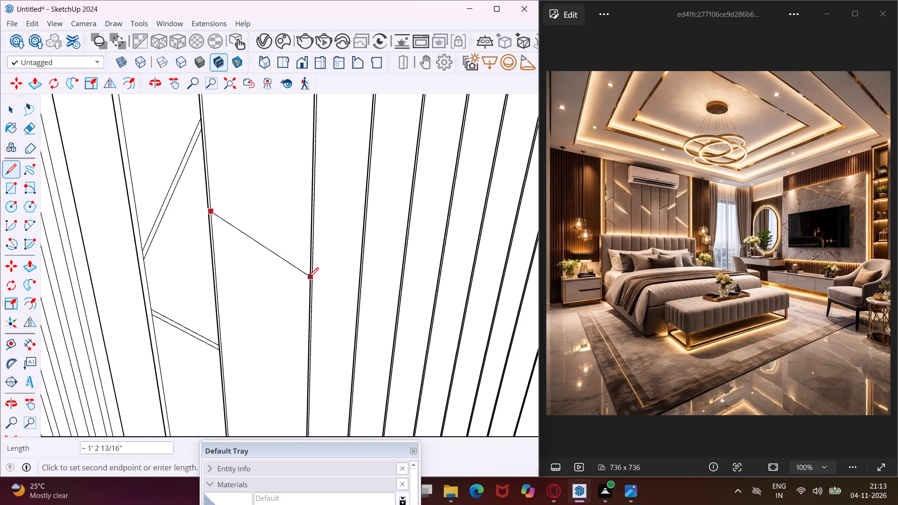
pyautogui.click(308, 278)
# Draw another similarly sloping diagonal line about 1' 2" long across the wider panel, above the previous one.
pyautogui.scroll(-3, 217, 267)
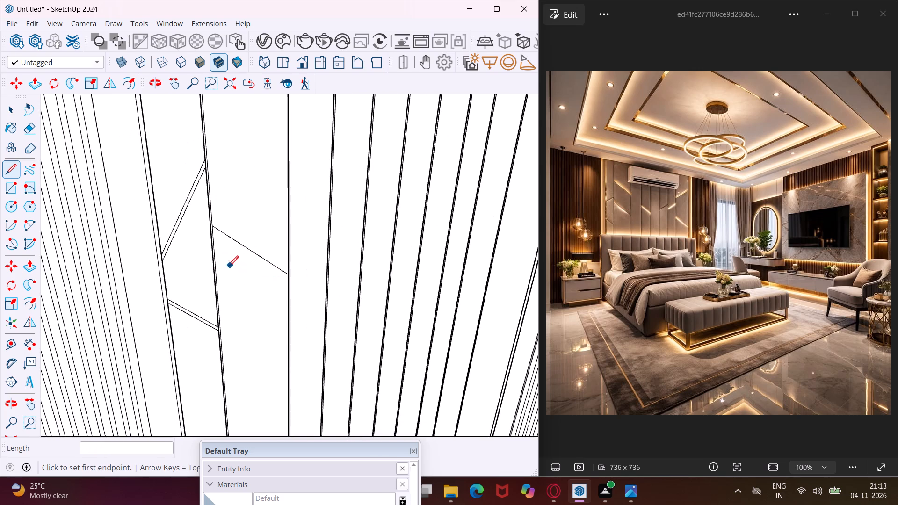
pyautogui.scroll(-7, 228, 266)
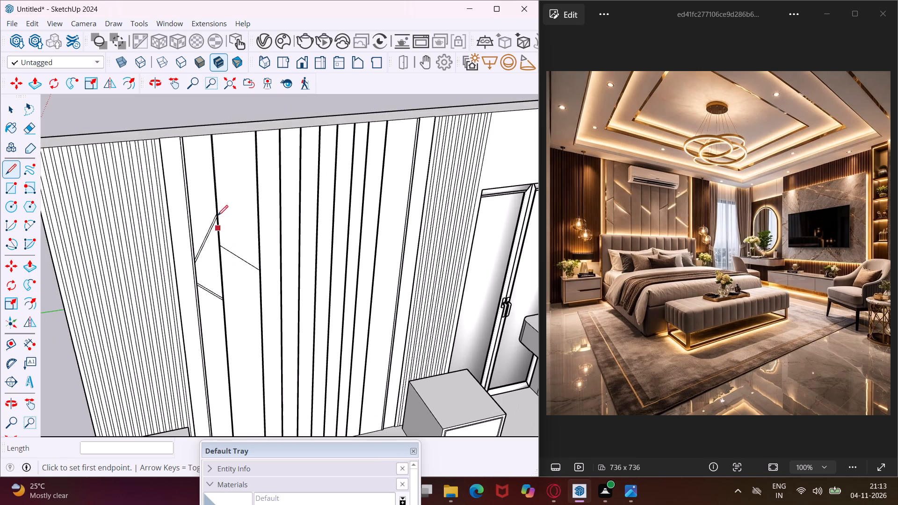
pyautogui.scroll(8, 217, 181)
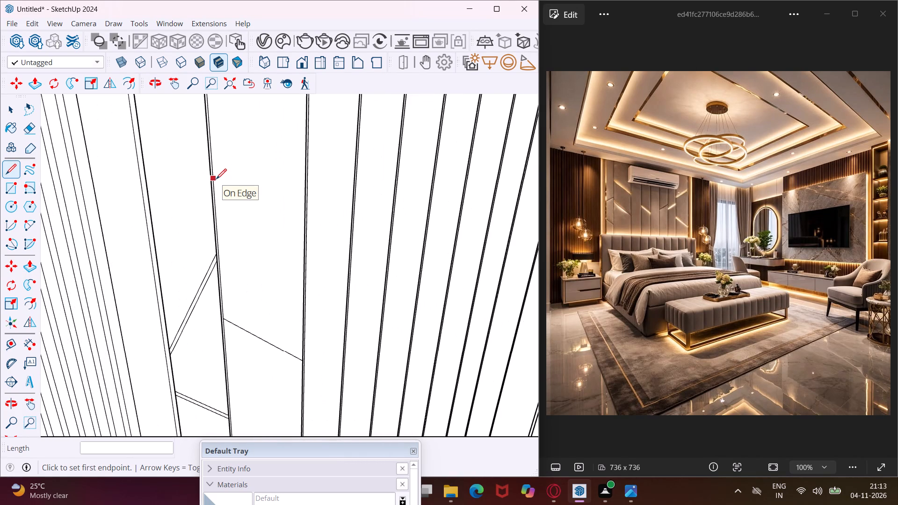
pyautogui.click(216, 179)
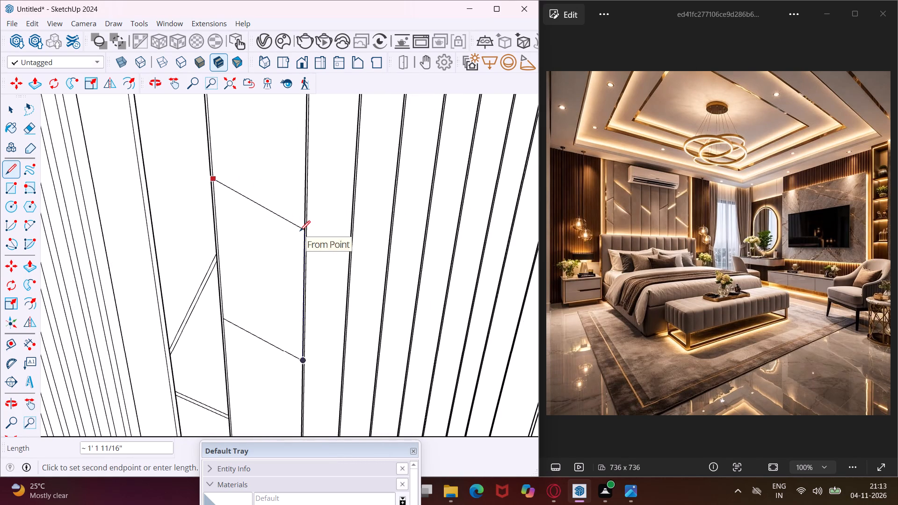
pyautogui.click(303, 237)
# Draw a downward-sloping diagonal line about 8" long across the third narrow panel beyond the wider one, from groove to groove.
pyautogui.scroll(-9, 203, 212)
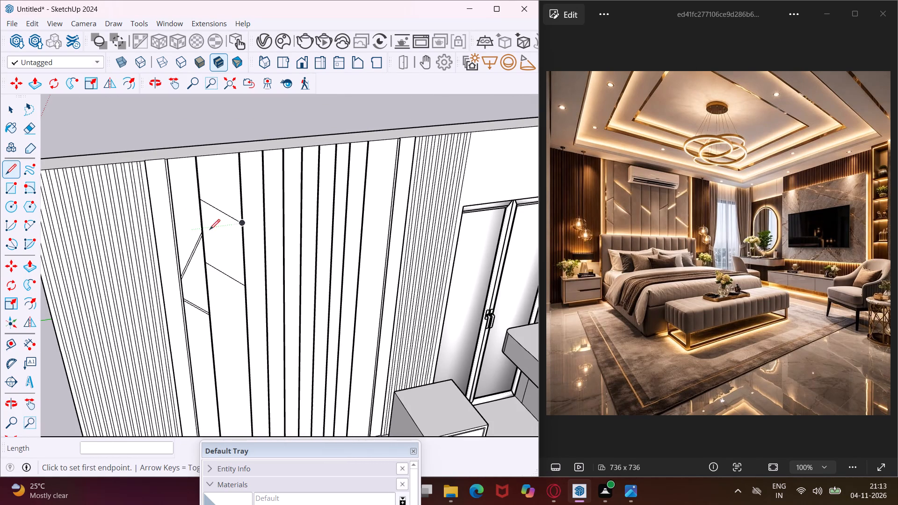
pyautogui.scroll(9, 290, 244)
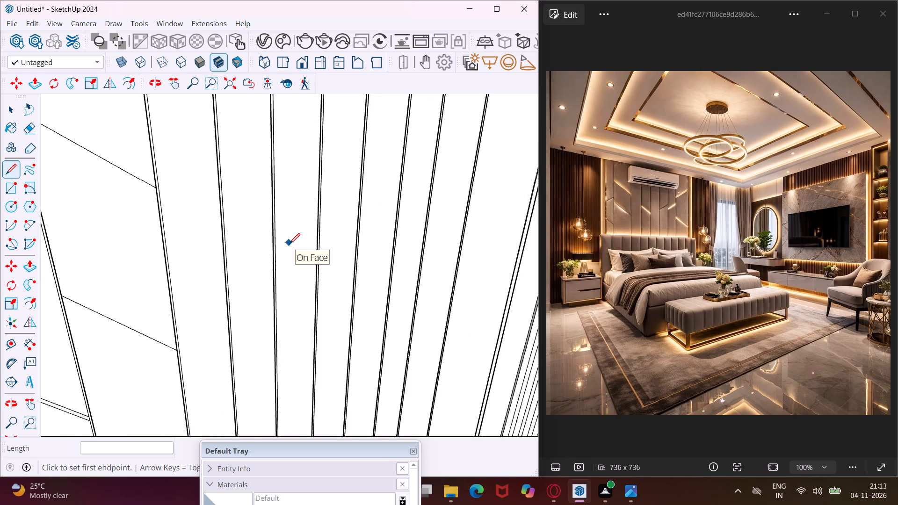
pyautogui.scroll(3, 290, 244)
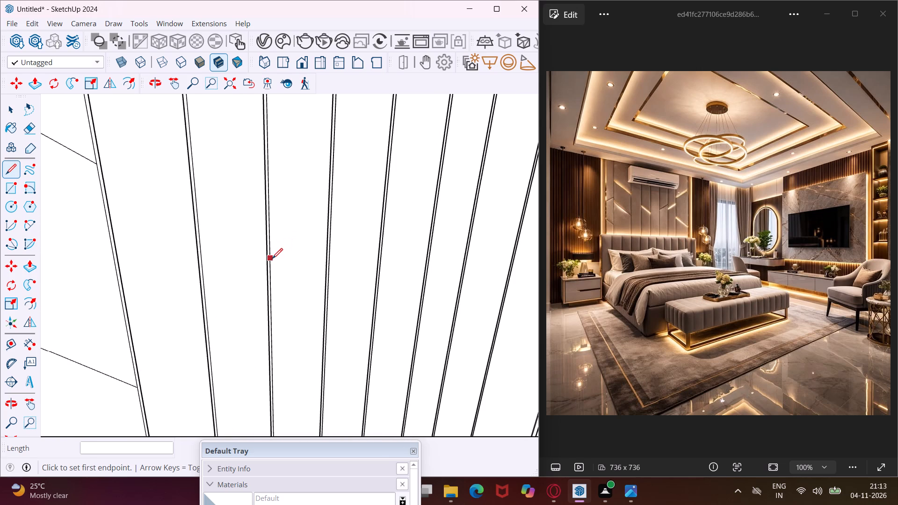
pyautogui.click(272, 259)
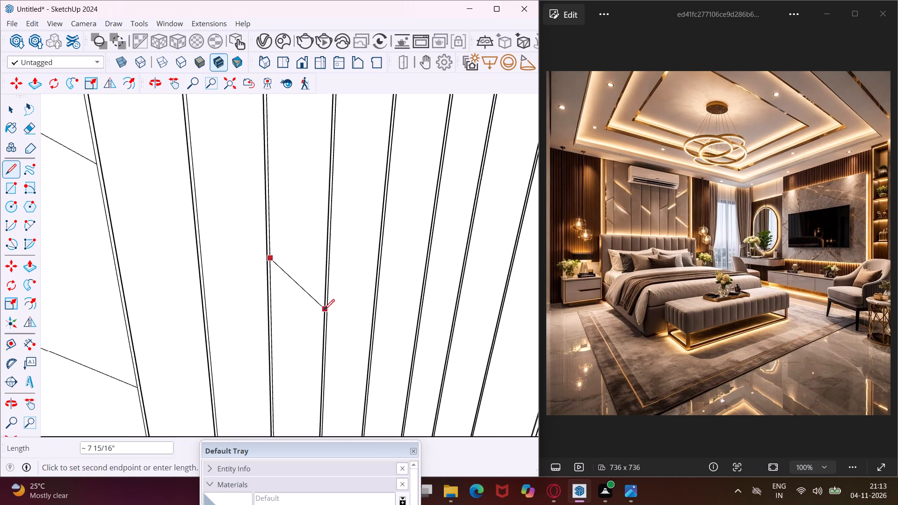
pyautogui.click(324, 310)
pyautogui.scroll(-5, 192, 293)
pyautogui.scroll(-6, 149, 289)
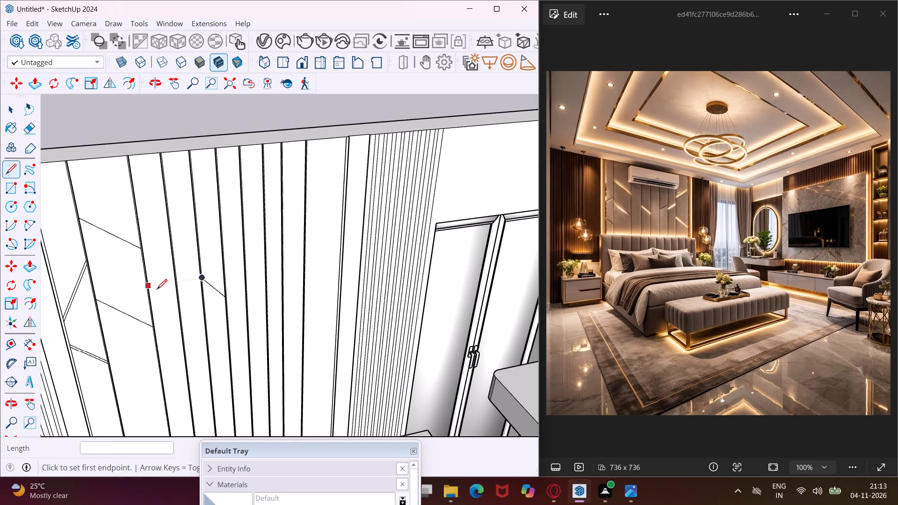
pyautogui.scroll(7, 262, 287)
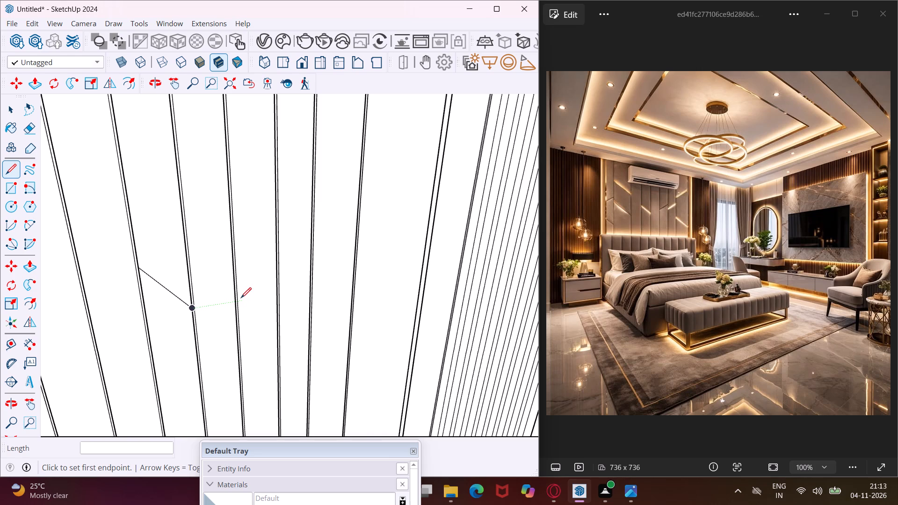
# Draw an upward-sloping diagonal line across the narrow wall panel one beyond the last downward-sloping line, from groove to groove.
pyautogui.click(239, 279)
pyautogui.click(275, 238)
# Draw another upward-sloping diagonal line about 6 1/2" long across the panel after the next one, at a similar height.
pyautogui.scroll(-5, 169, 257)
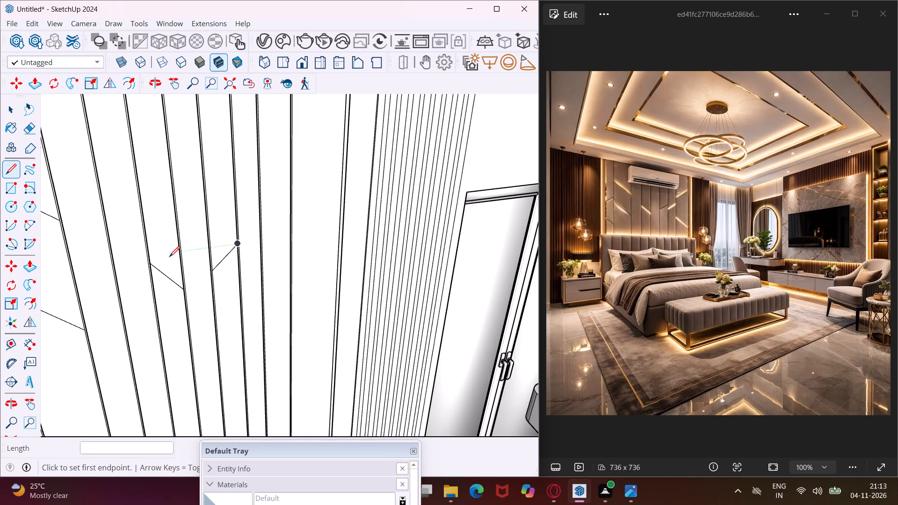
pyautogui.scroll(-3, 169, 257)
pyautogui.scroll(4, 253, 256)
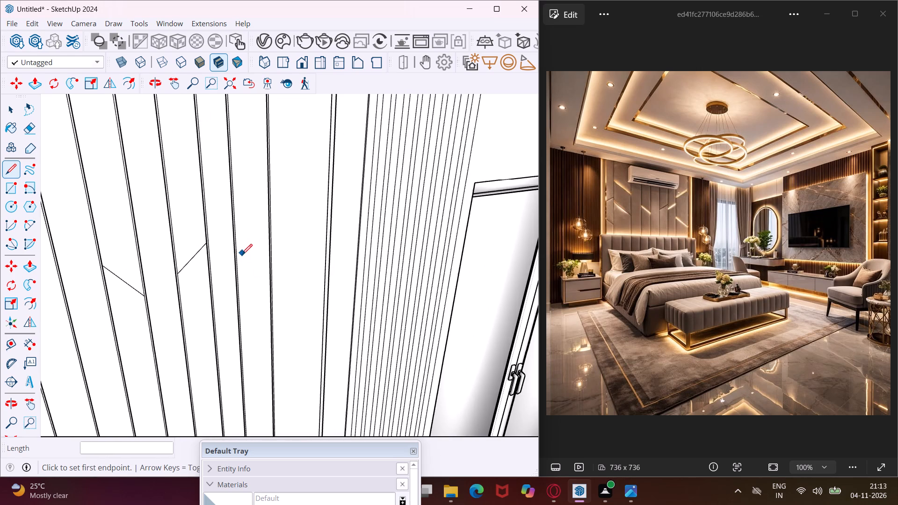
pyautogui.scroll(4, 240, 253)
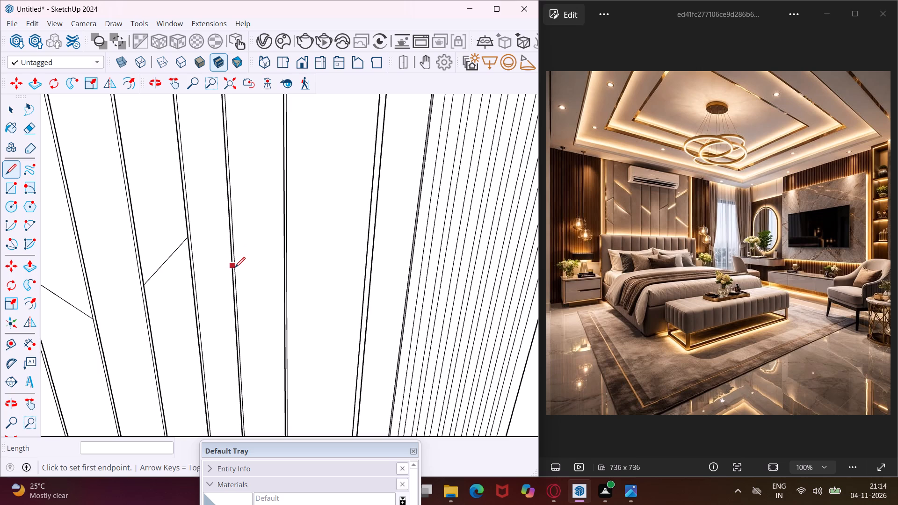
pyautogui.click(237, 275)
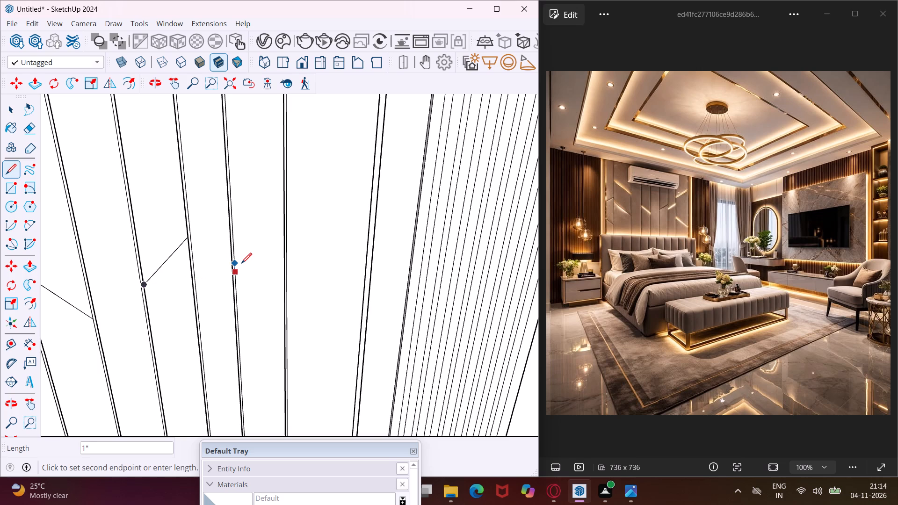
pyautogui.click(282, 235)
# Draw an upward-sloping diagonal line about 10" long across the upper part of the last panel before the fluted section.
pyautogui.scroll(-2, 161, 238)
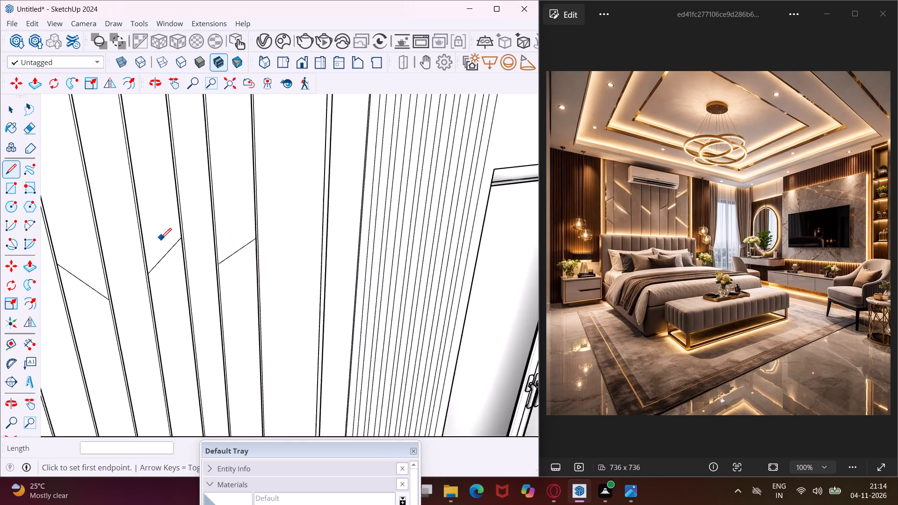
pyautogui.scroll(-6, 161, 238)
pyautogui.scroll(3, 220, 166)
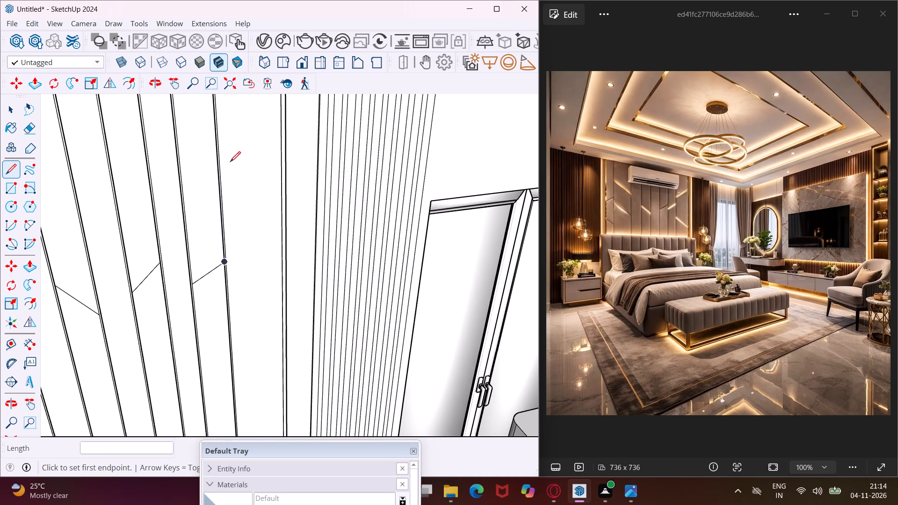
pyautogui.moveTo(230, 160); pyautogui.dragTo(312, 200, button='middle')
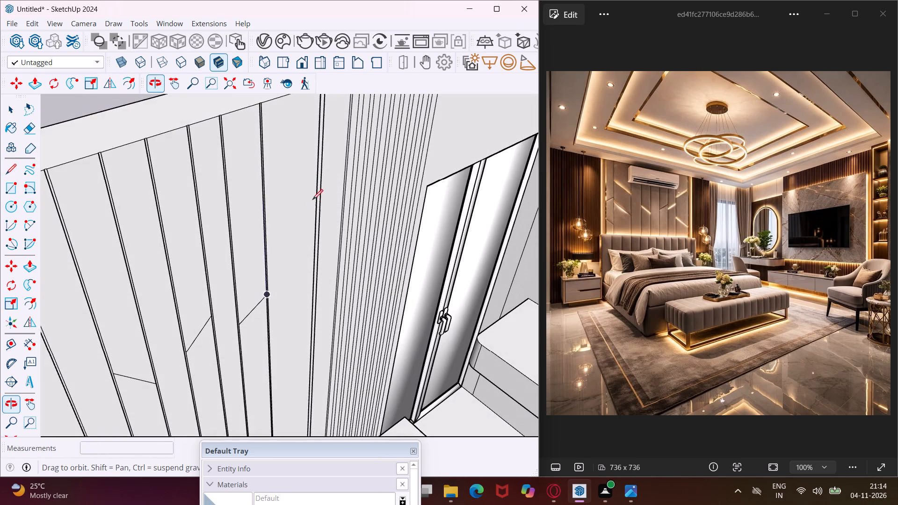
pyautogui.scroll(8, 277, 201)
pyautogui.scroll(3, 258, 260)
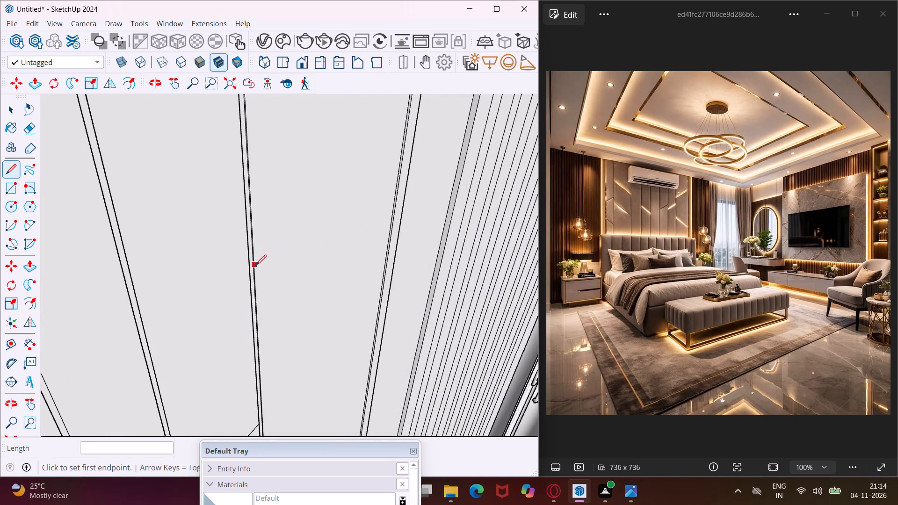
pyautogui.click(256, 265)
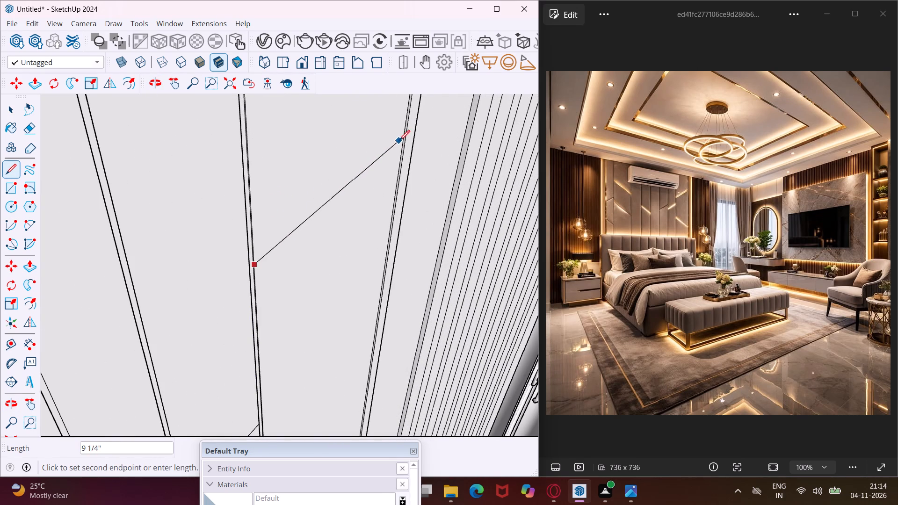
pyautogui.scroll(6, 399, 131)
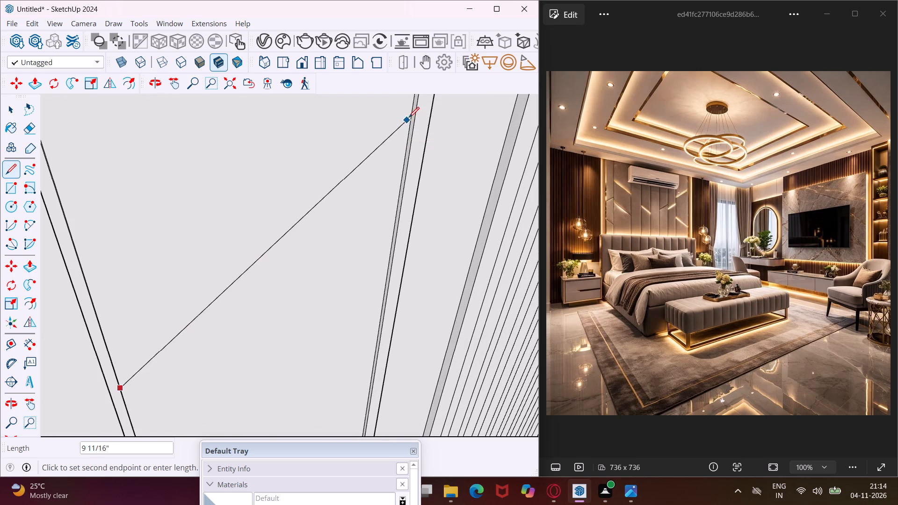
pyautogui.click(412, 114)
# Draw a downward-sloping diagonal line about 11" long lower on the same last panel, from groove to groove.
pyautogui.scroll(-11, 234, 165)
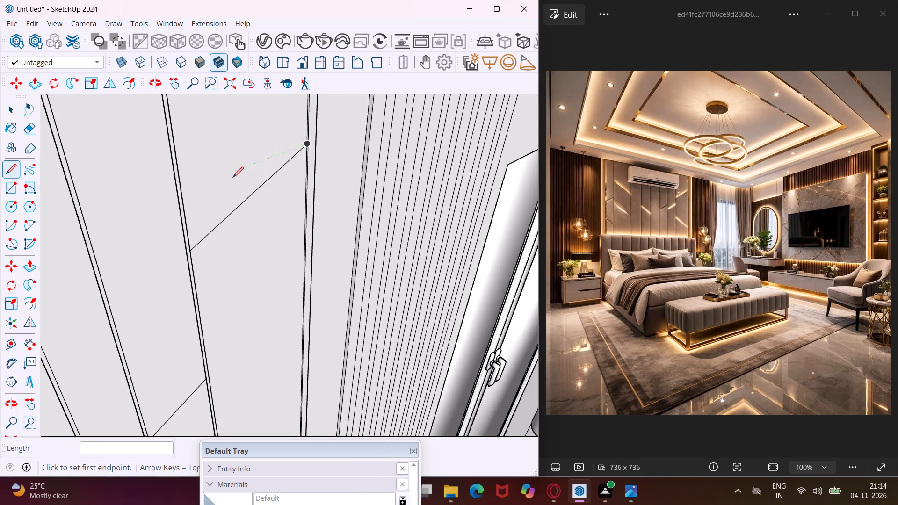
pyautogui.scroll(-13, 229, 279)
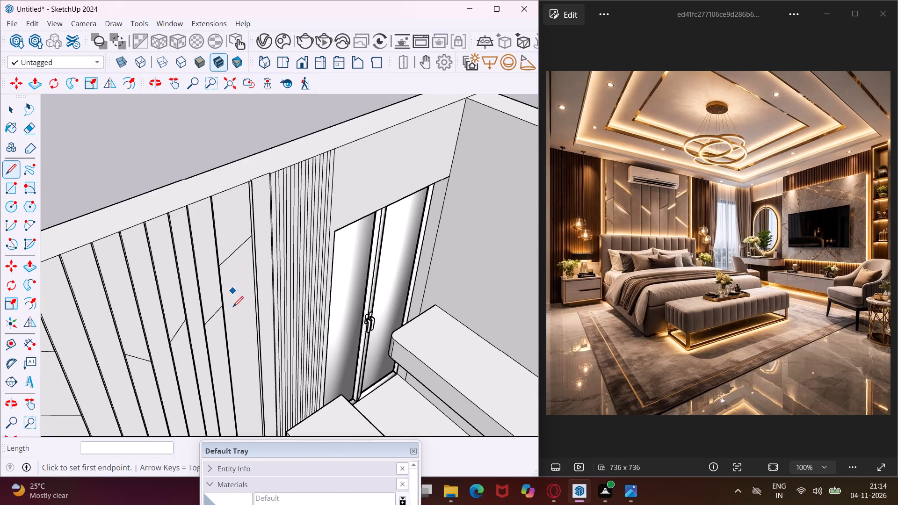
pyautogui.scroll(5, 229, 354)
pyautogui.moveTo(229, 354); pyautogui.dragTo(253, 283, button='middle')
pyautogui.scroll(9, 253, 284)
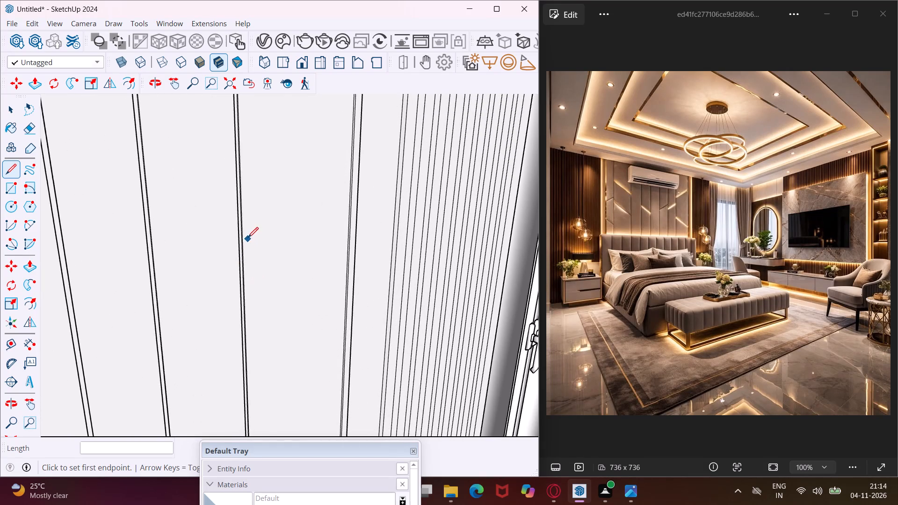
pyautogui.scroll(-5, 247, 228)
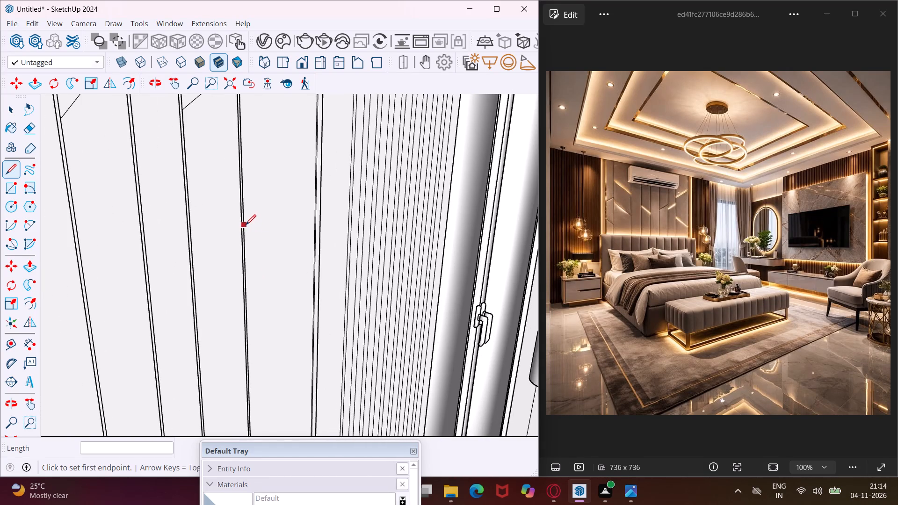
pyautogui.click(246, 211)
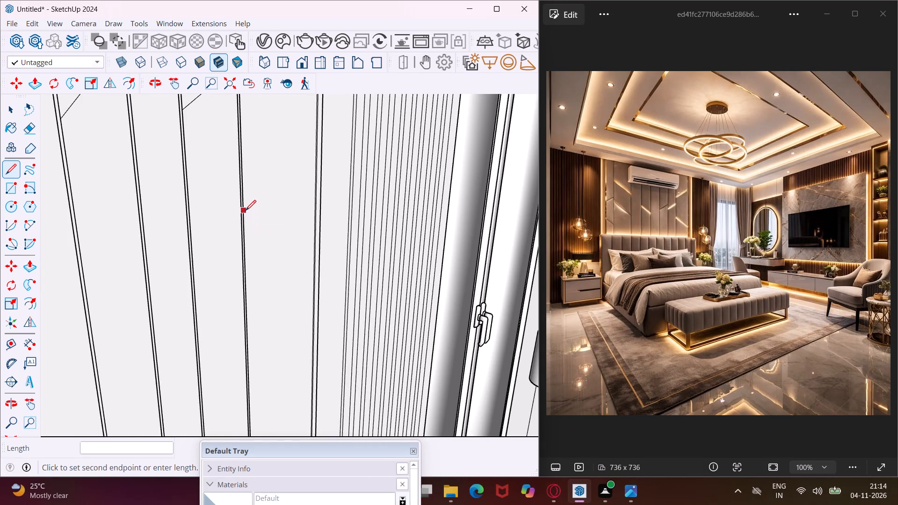
pyautogui.scroll(13, 298, 257)
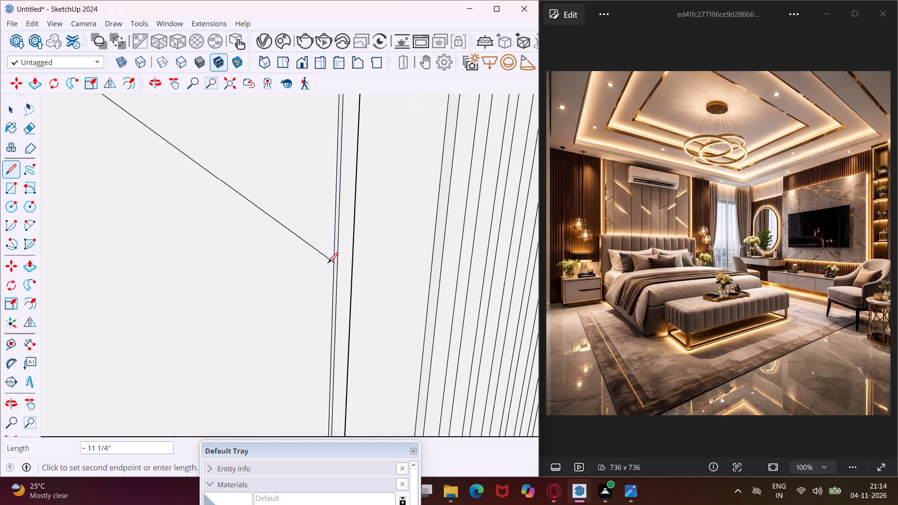
pyautogui.scroll(4, 328, 263)
pyautogui.click(335, 264)
pyautogui.scroll(-4, 288, 271)
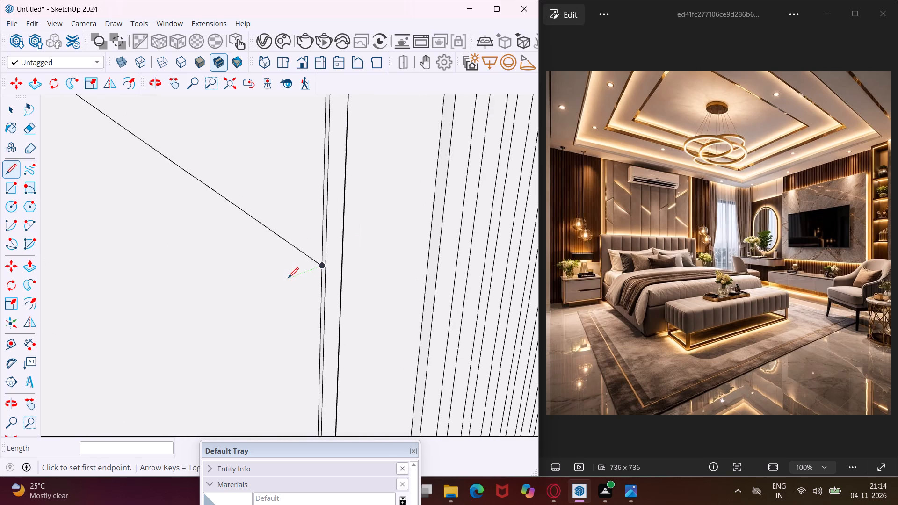
pyautogui.press('Escape')
pyautogui.press('space')
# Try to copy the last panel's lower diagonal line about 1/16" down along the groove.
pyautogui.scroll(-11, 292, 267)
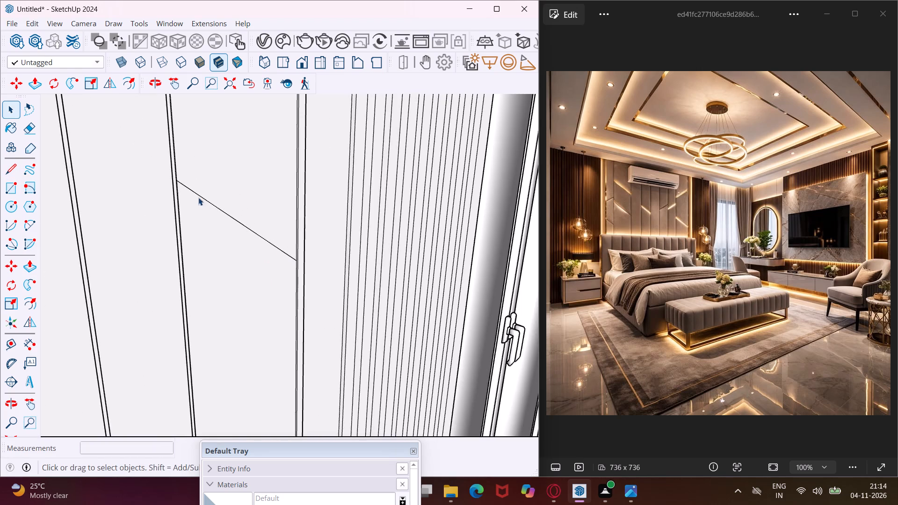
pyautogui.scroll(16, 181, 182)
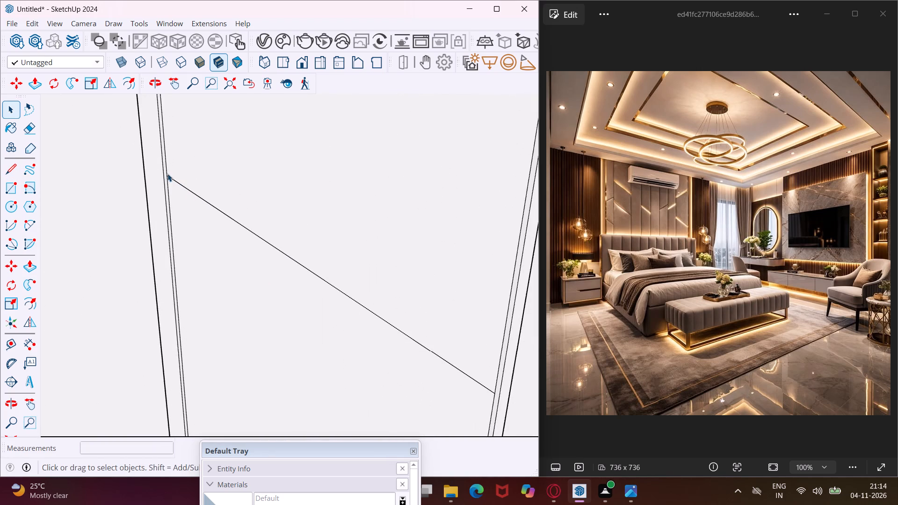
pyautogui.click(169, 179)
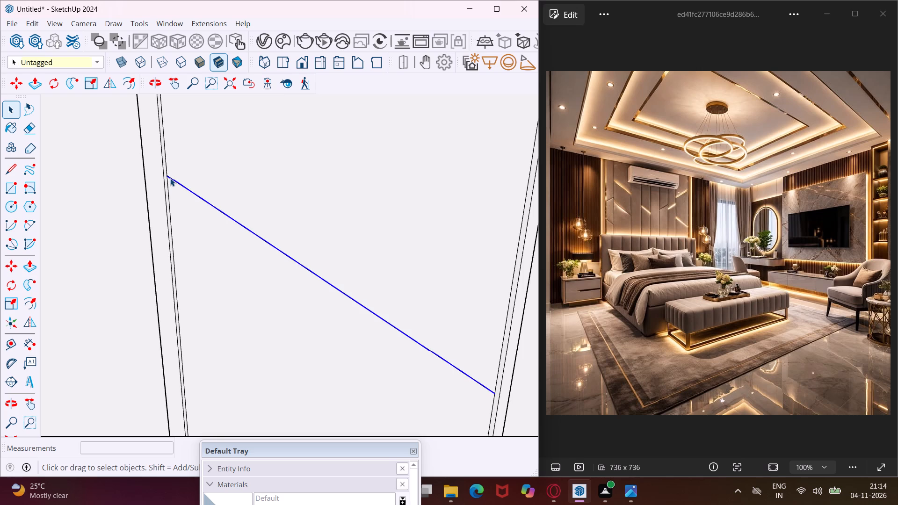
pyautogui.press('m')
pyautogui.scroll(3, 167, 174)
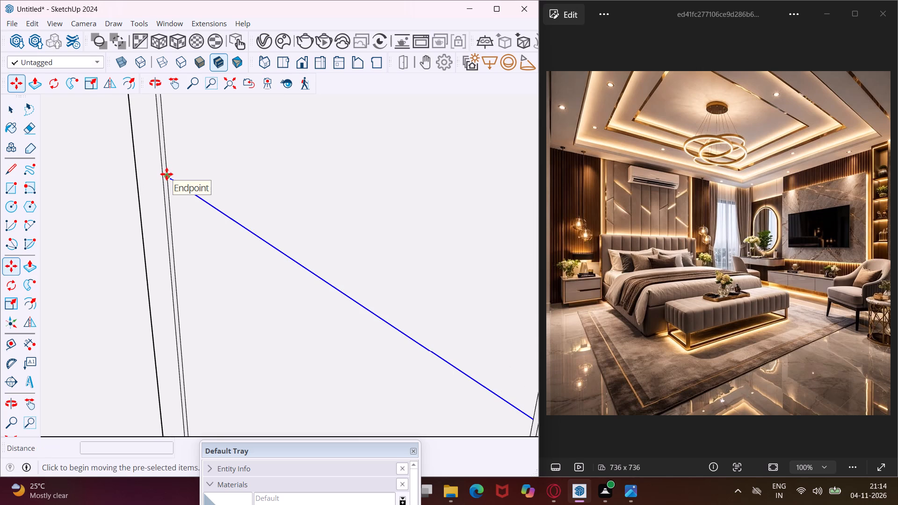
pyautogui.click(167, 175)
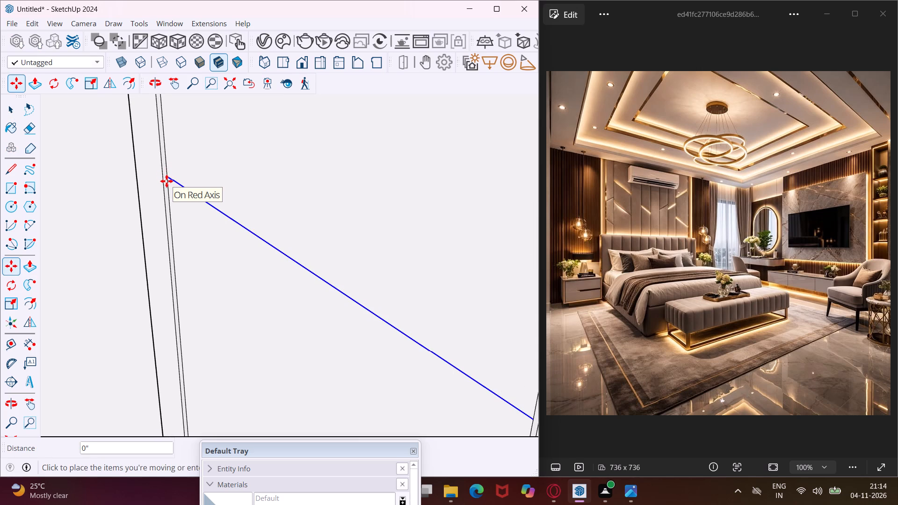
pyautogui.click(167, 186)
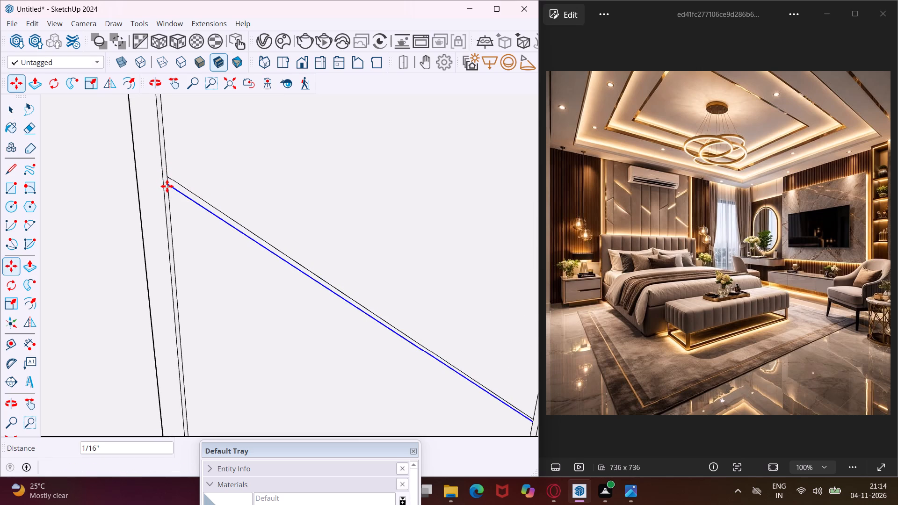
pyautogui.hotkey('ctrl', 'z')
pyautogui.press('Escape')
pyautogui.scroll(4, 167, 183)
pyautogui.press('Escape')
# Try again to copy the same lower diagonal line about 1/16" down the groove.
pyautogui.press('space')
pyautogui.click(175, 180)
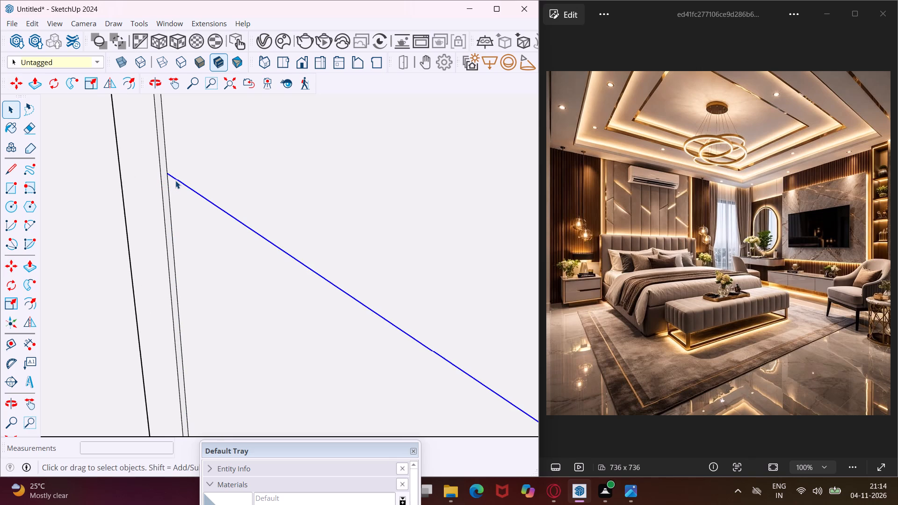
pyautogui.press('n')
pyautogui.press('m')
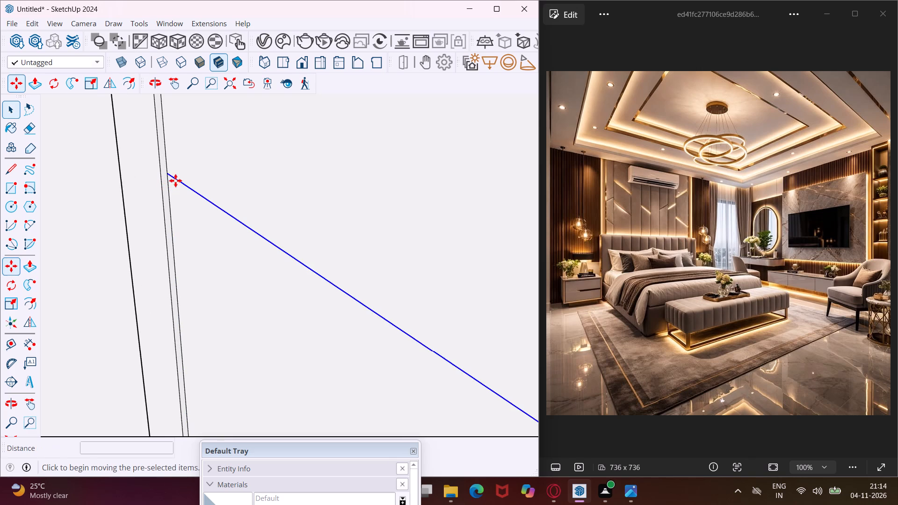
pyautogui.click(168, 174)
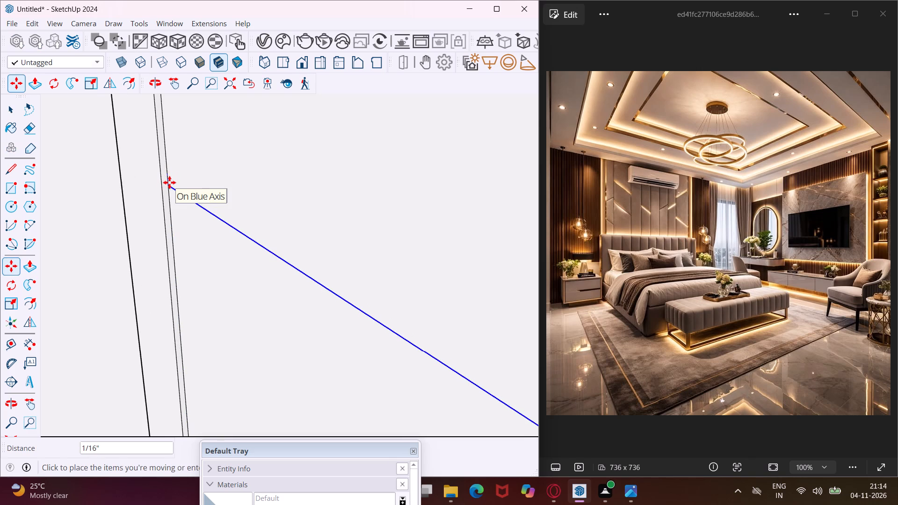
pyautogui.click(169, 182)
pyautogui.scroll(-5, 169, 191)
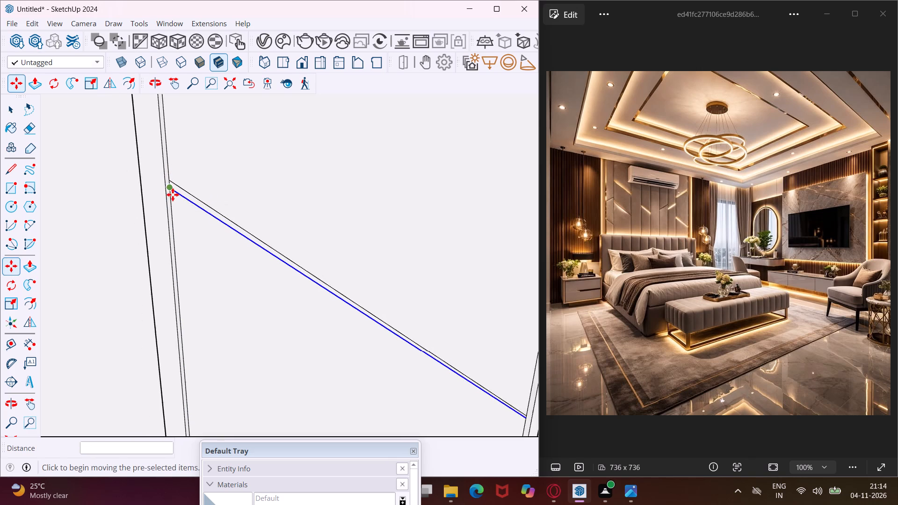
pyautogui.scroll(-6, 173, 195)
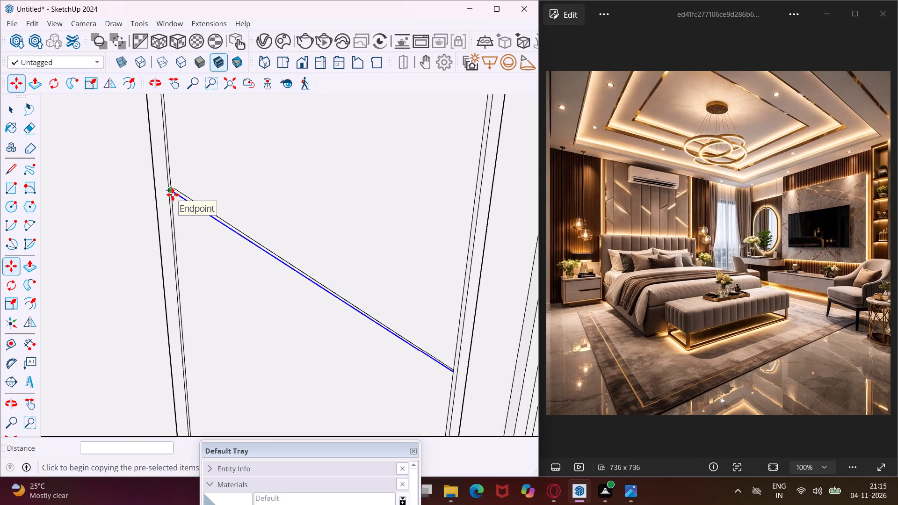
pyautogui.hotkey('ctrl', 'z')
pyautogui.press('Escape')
# Copy the last panel's lower diagonal line about 1/8" down along the groove to form a thin strip.
pyautogui.press('space')
pyautogui.scroll(5, 171, 186)
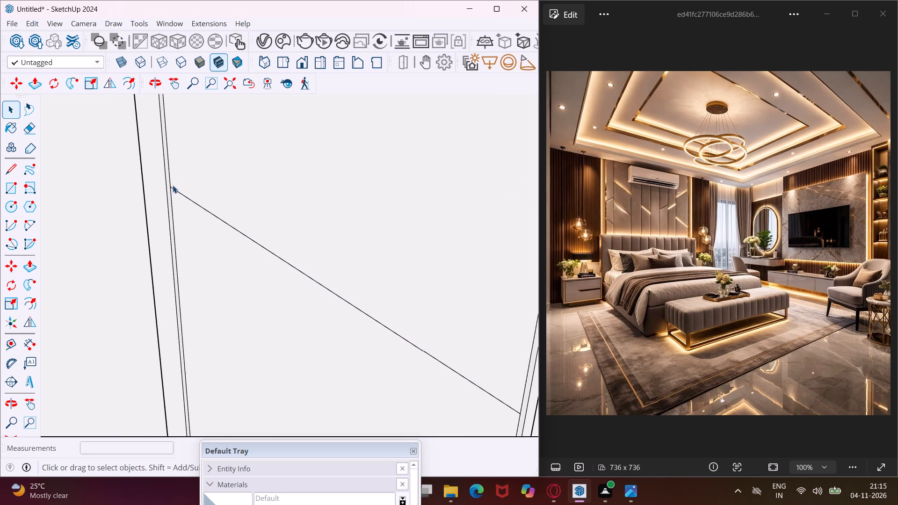
pyautogui.click(176, 192)
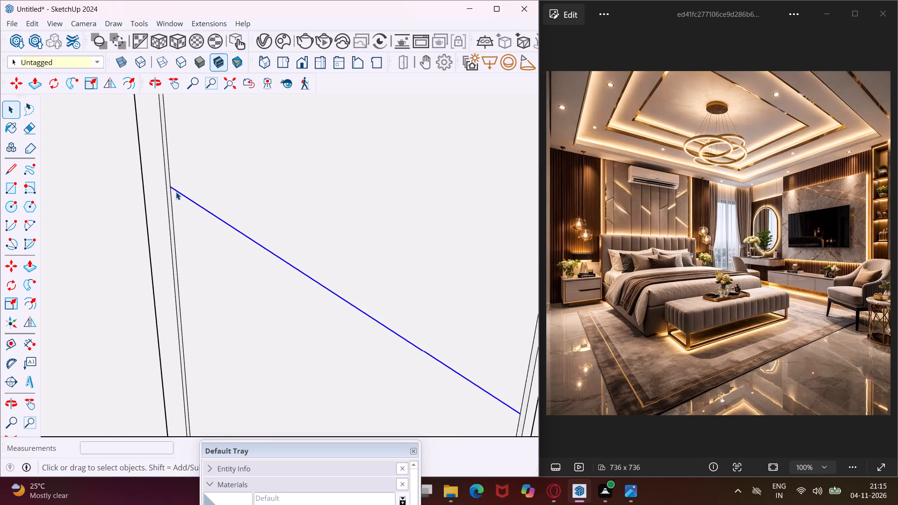
pyautogui.press('m')
pyautogui.scroll(2, 173, 191)
pyautogui.click(171, 186)
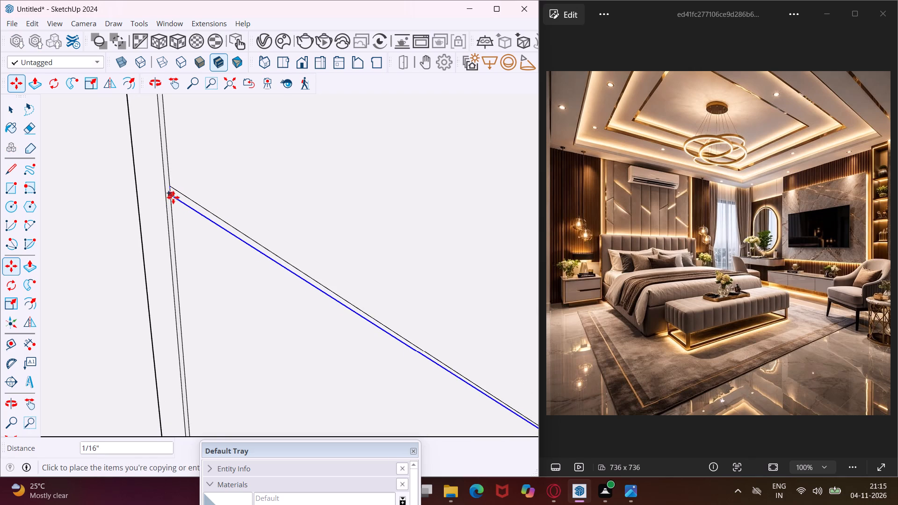
pyautogui.scroll(10, 173, 197)
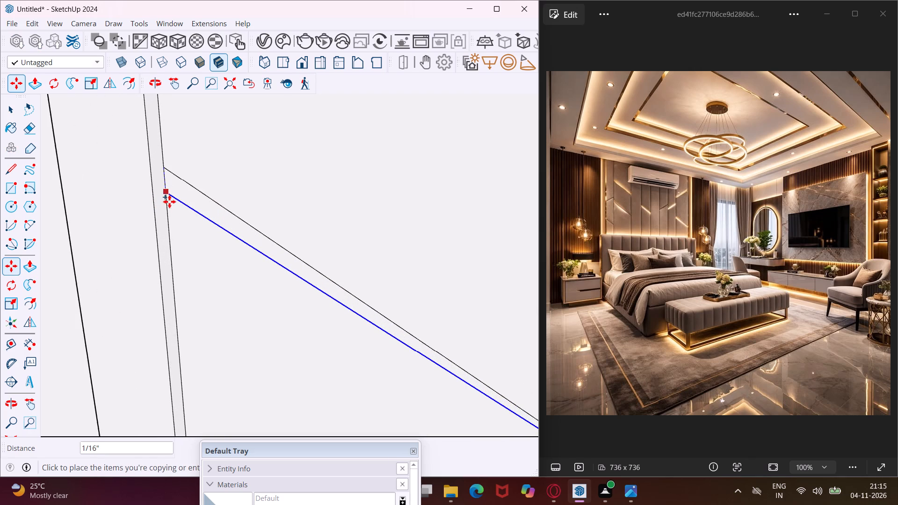
pyautogui.click(170, 206)
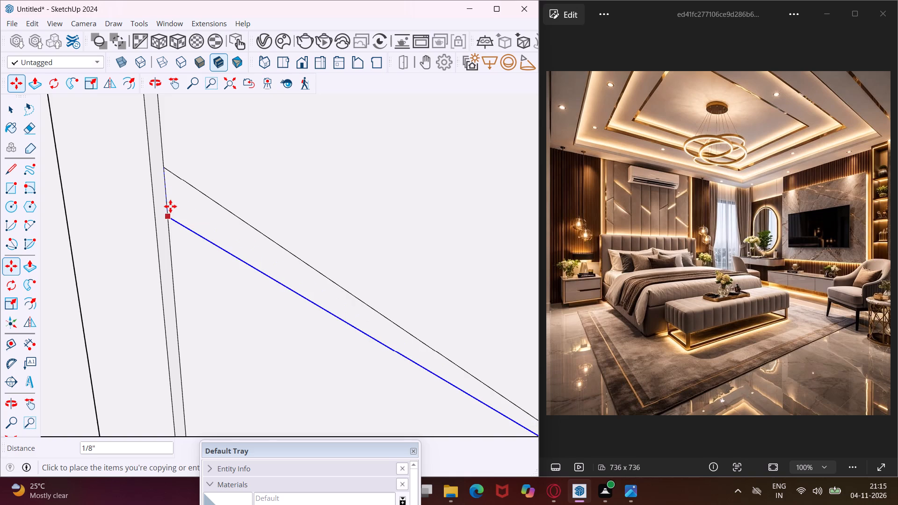
pyautogui.scroll(-13, 167, 206)
pyautogui.scroll(-15, 174, 195)
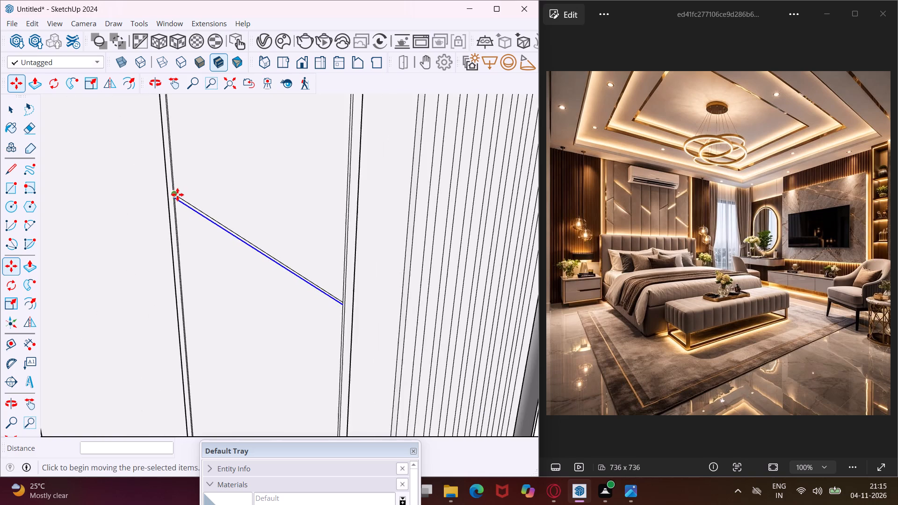
# Copy the rising diagonal line on the second-to-last panel about 3/16" up along its groove to form a strip.
pyautogui.scroll(-7, 177, 194)
pyautogui.moveTo(172, 198); pyautogui.dragTo(199, 293, button='middle')
pyautogui.scroll(-5, 196, 264)
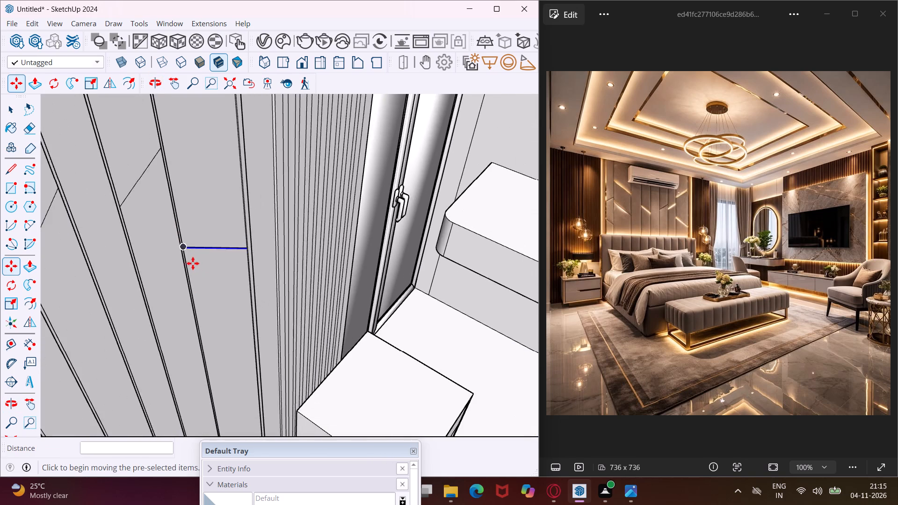
pyautogui.scroll(-4, 189, 263)
pyautogui.press('Escape')
pyautogui.press('space')
pyautogui.scroll(6, 157, 200)
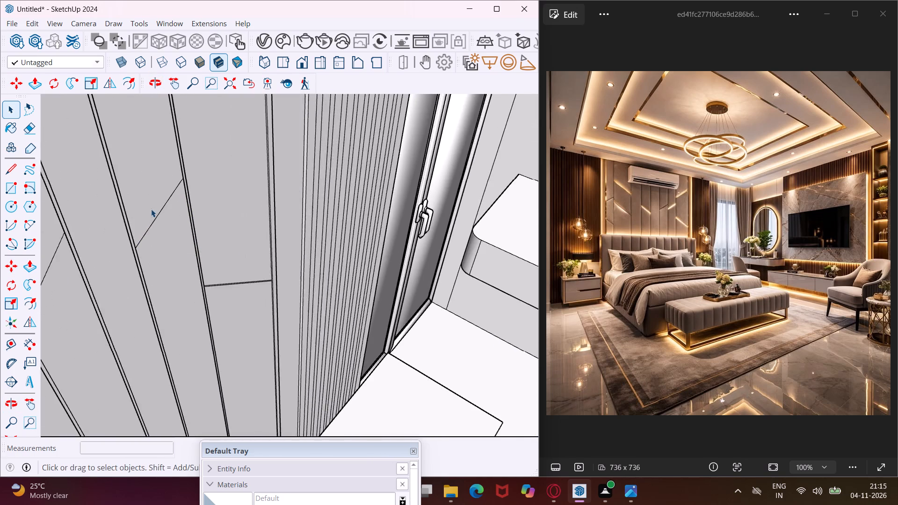
pyautogui.scroll(13, 151, 209)
pyautogui.scroll(3, 118, 297)
pyautogui.click(123, 310)
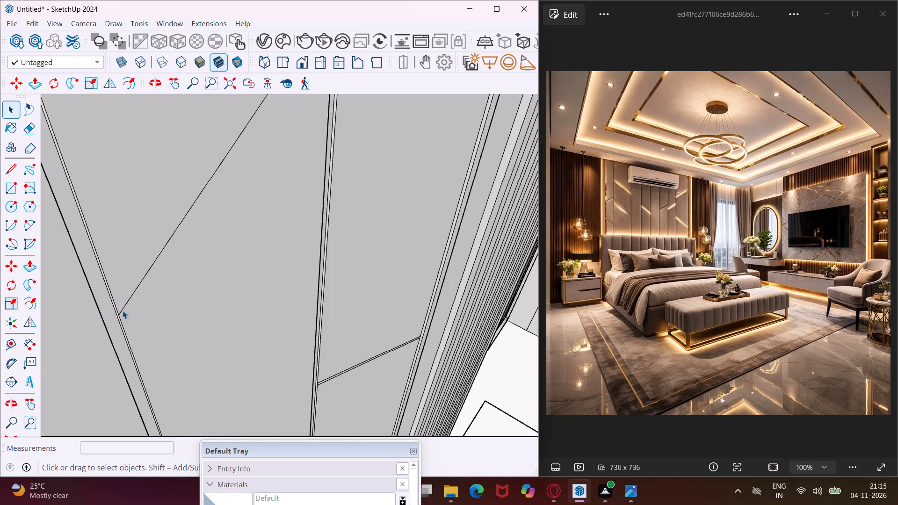
pyautogui.press('m')
pyautogui.scroll(7, 116, 319)
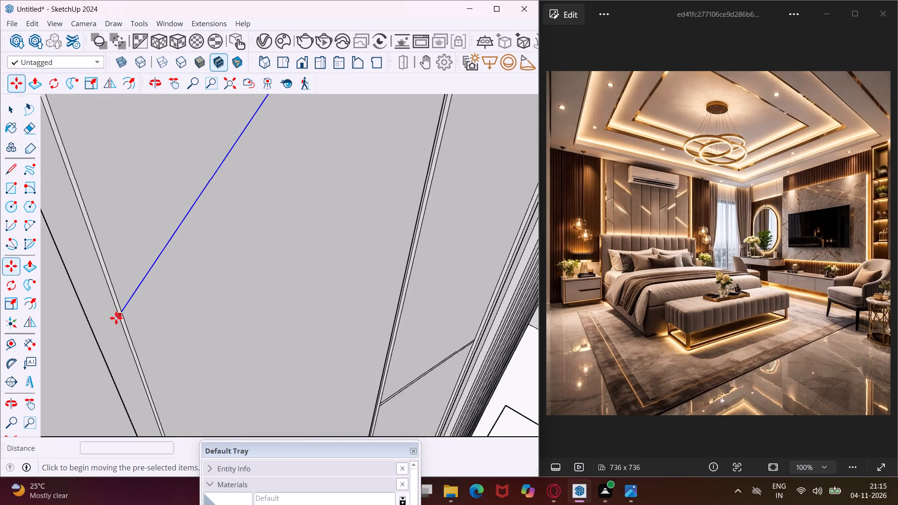
pyautogui.click(121, 314)
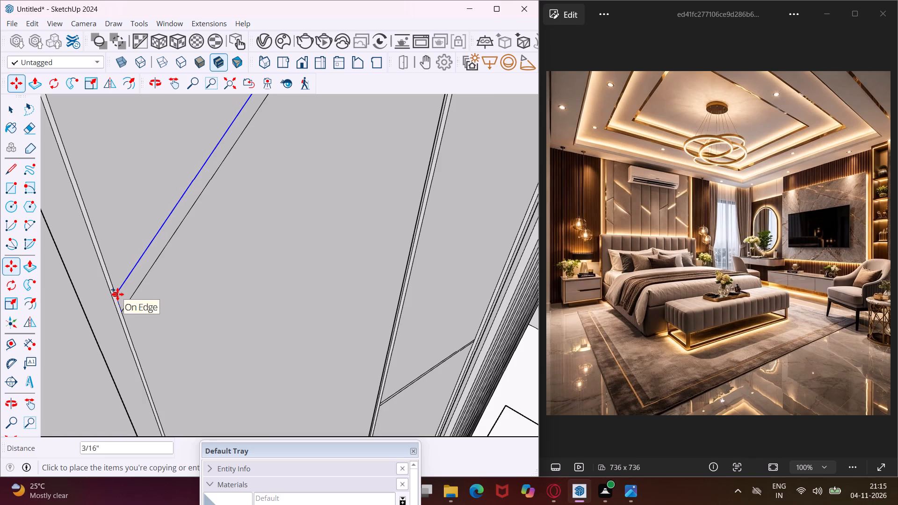
pyautogui.scroll(3, 117, 295)
pyautogui.click(117, 295)
pyautogui.scroll(-14, 120, 310)
pyautogui.press('Escape')
pyautogui.press('space')
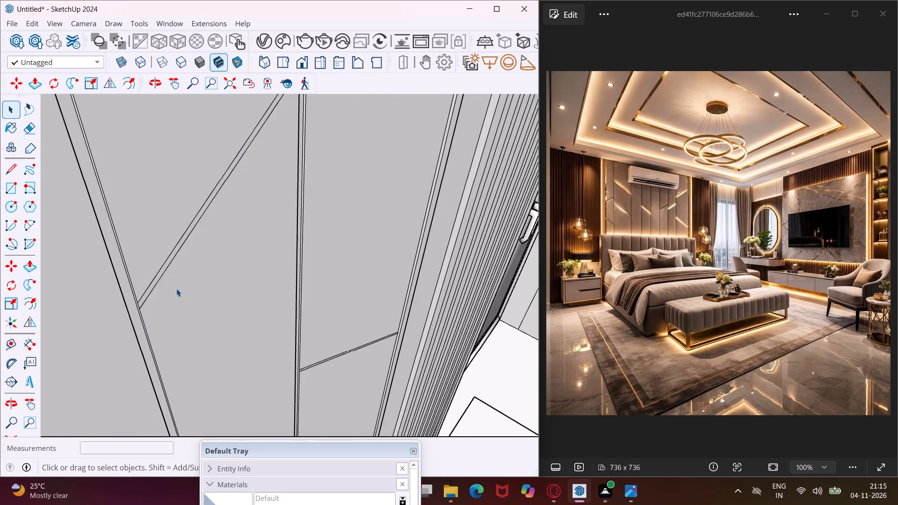
# Copy the last panel's upper rising diagonal line about 5/16" up along the groove to form a thin strip.
pyautogui.scroll(-16, 219, 260)
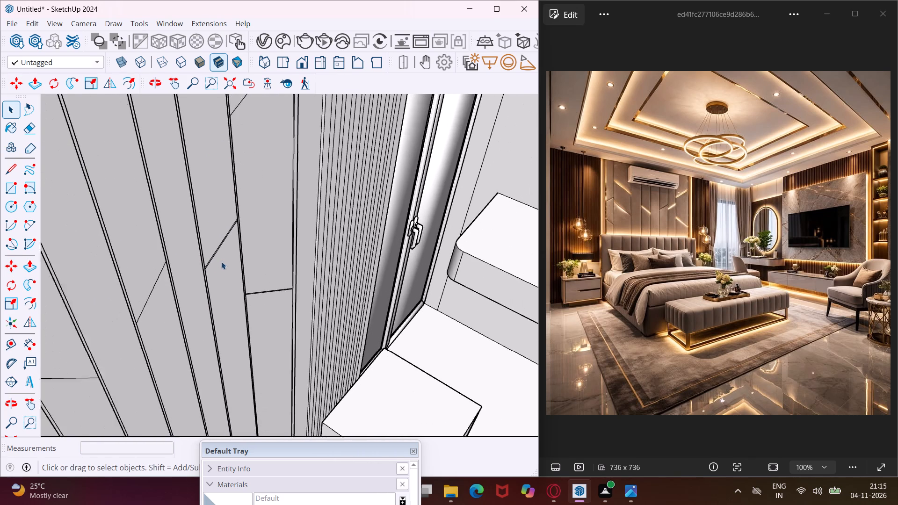
pyautogui.scroll(-7, 221, 261)
pyautogui.scroll(7, 234, 169)
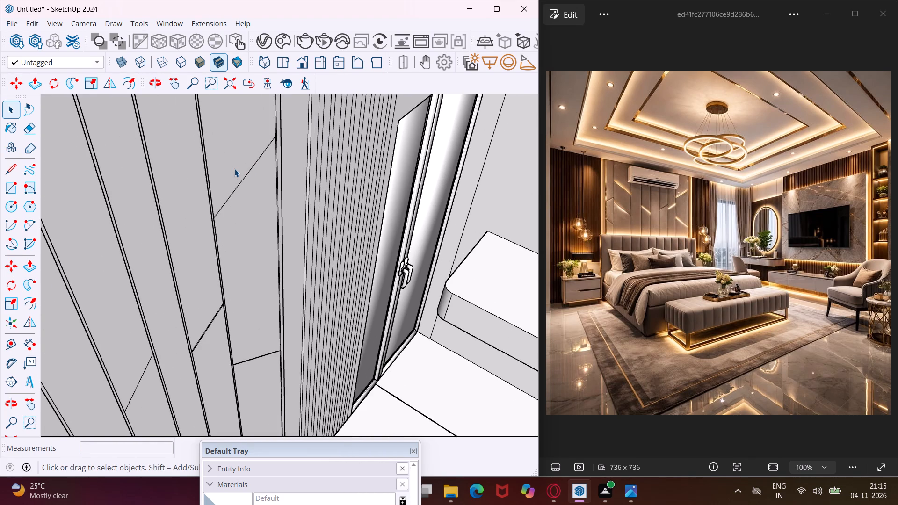
pyautogui.scroll(10, 234, 169)
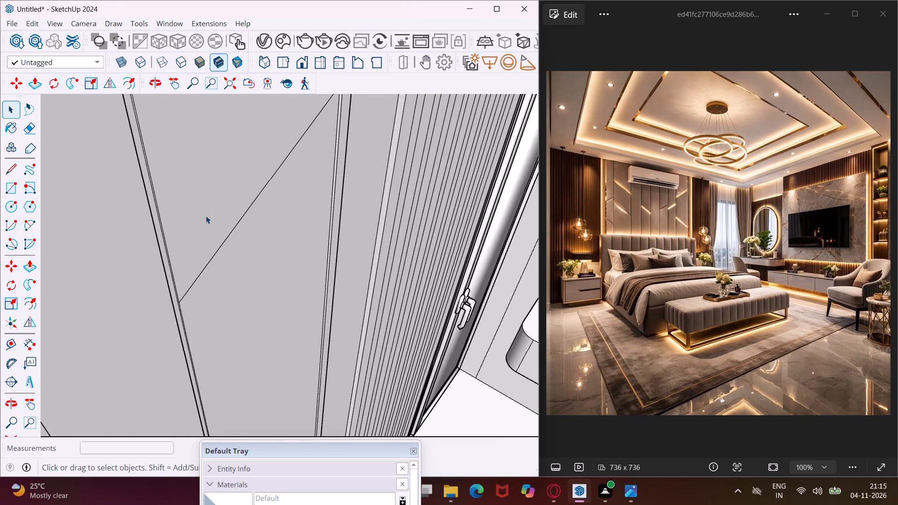
pyautogui.click(186, 293)
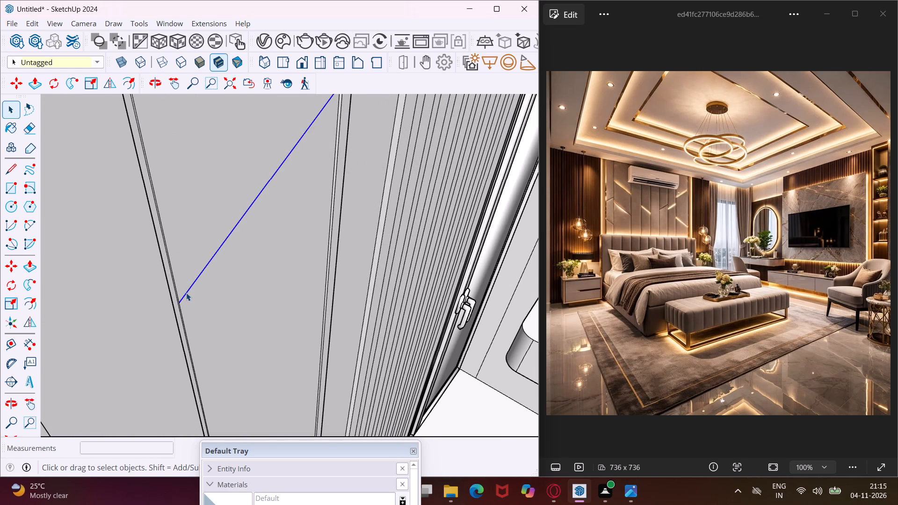
pyautogui.press('m')
pyautogui.scroll(8, 179, 293)
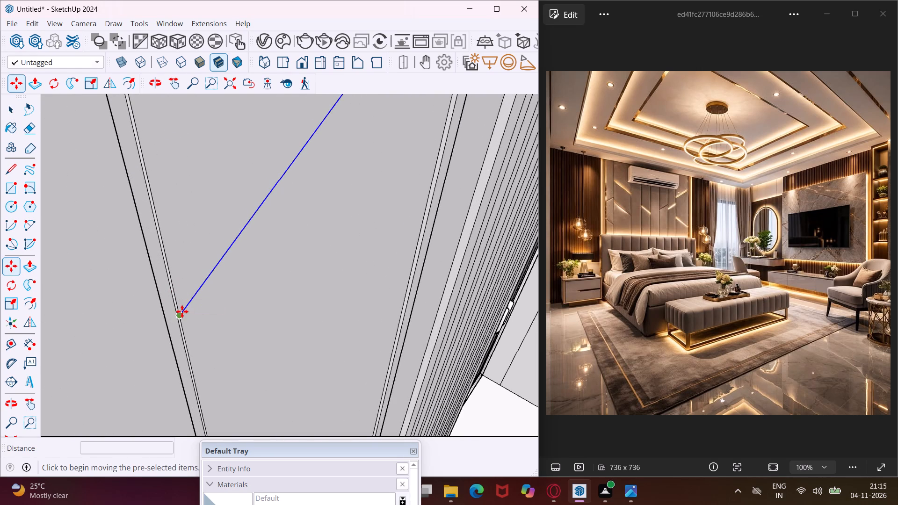
pyautogui.click(181, 313)
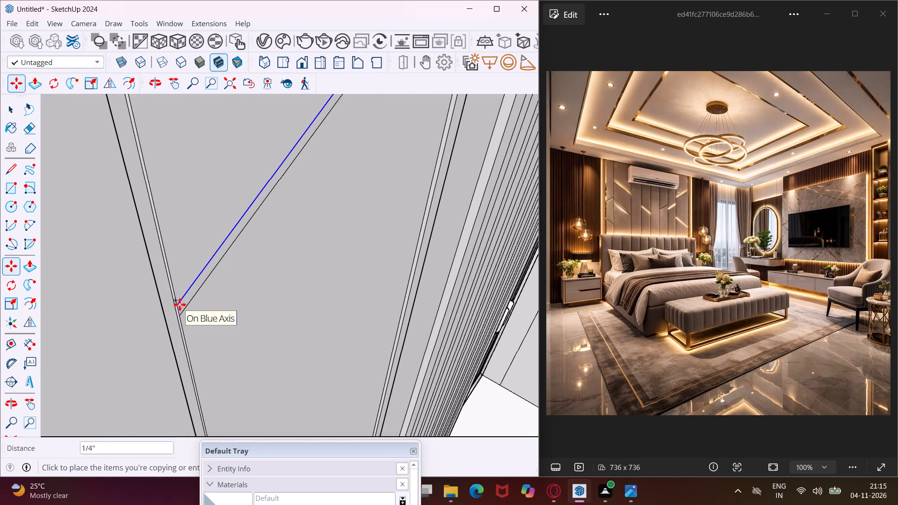
pyautogui.click(179, 303)
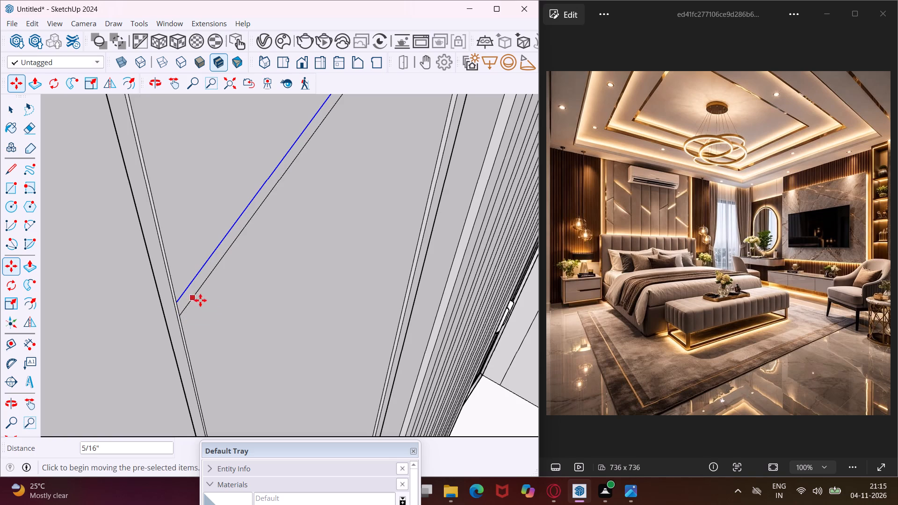
pyautogui.press('Escape')
pyautogui.press('space')
# Copy the upper downward-sloping diagonal on the wide panel beside the far-end doubled strips about 7/16" up the groove.
pyautogui.scroll(-14, 283, 274)
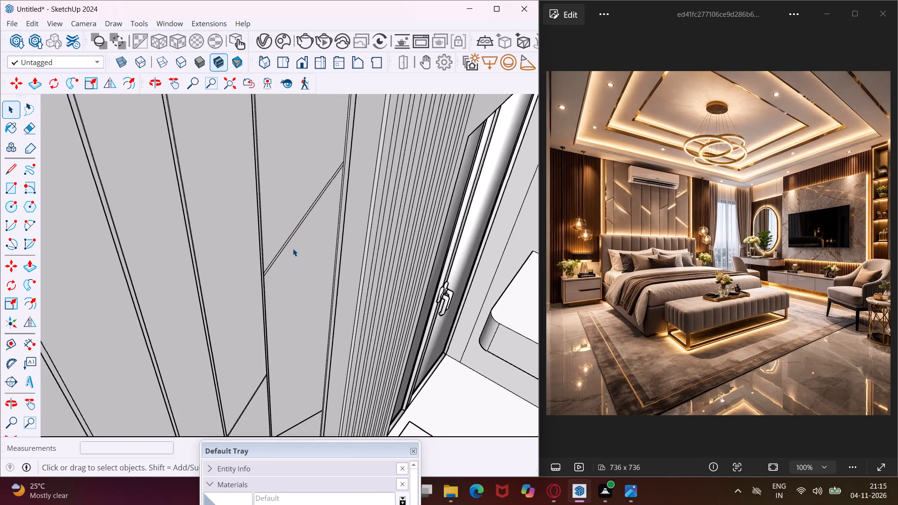
pyautogui.scroll(-14, 293, 248)
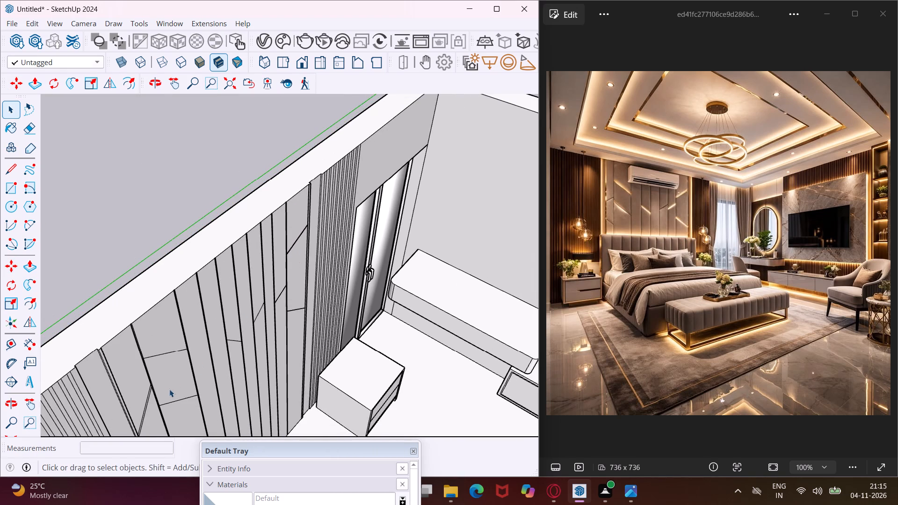
pyautogui.moveTo(169, 389); pyautogui.dragTo(142, 324, button='middle')
pyautogui.scroll(-4, 172, 277)
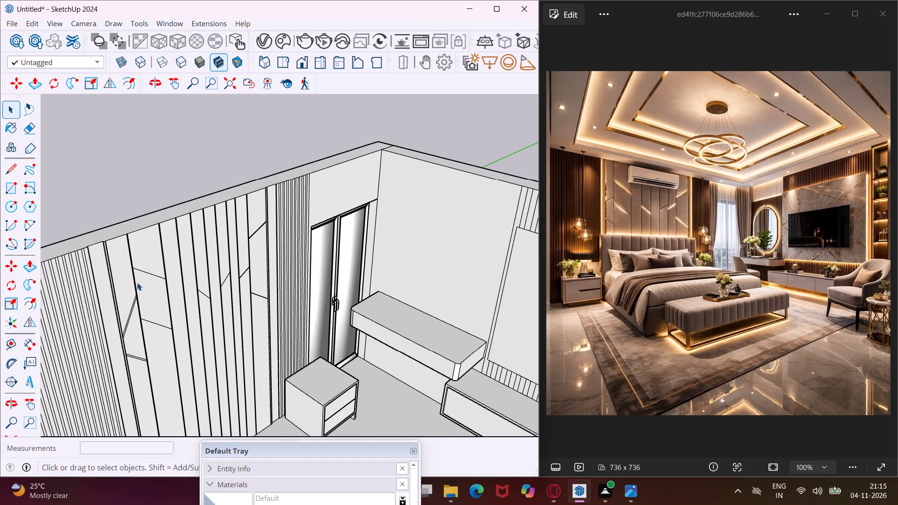
pyautogui.scroll(5, 127, 260)
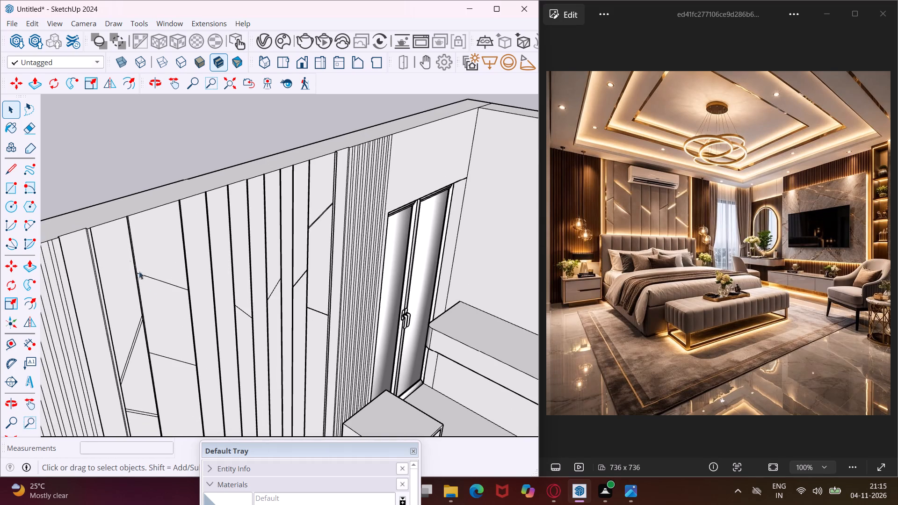
pyautogui.moveTo(156, 300); pyautogui.dragTo(140, 254, button='middle')
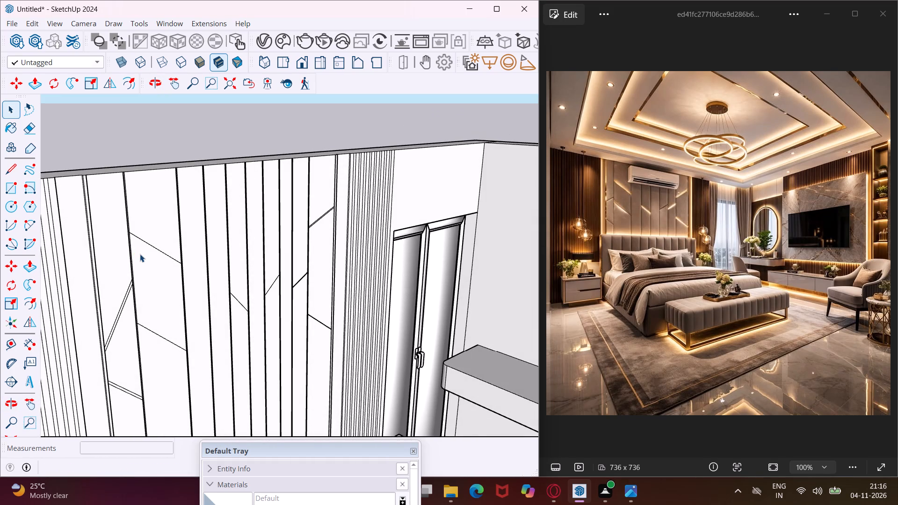
pyautogui.scroll(8, 138, 233)
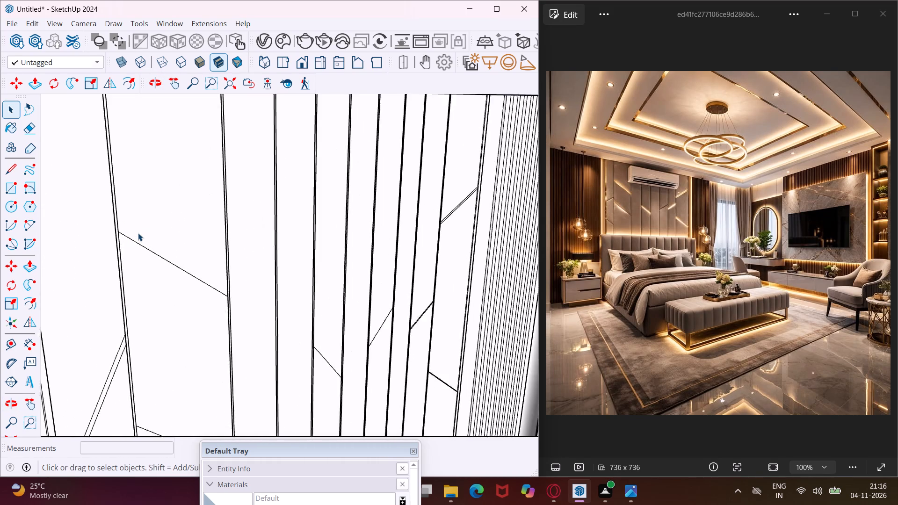
pyautogui.scroll(2, 138, 233)
pyautogui.click(138, 245)
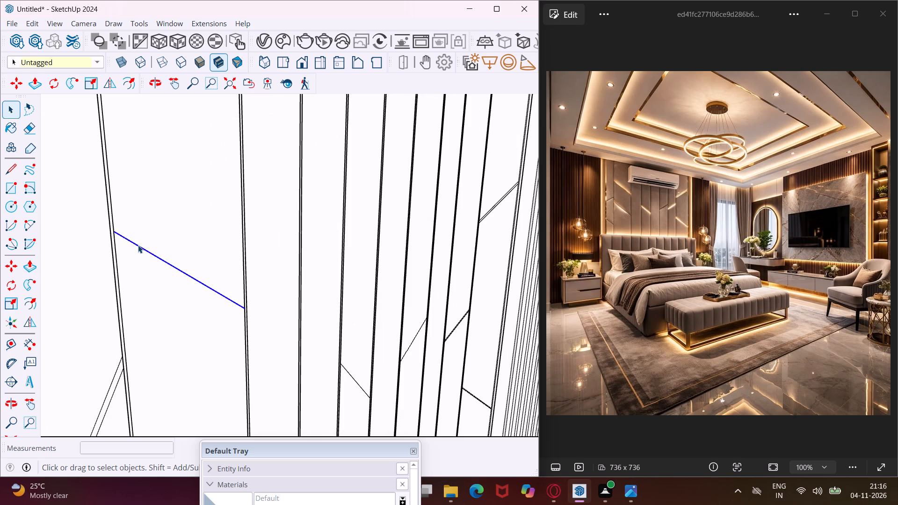
pyautogui.press('m')
pyautogui.scroll(4, 116, 239)
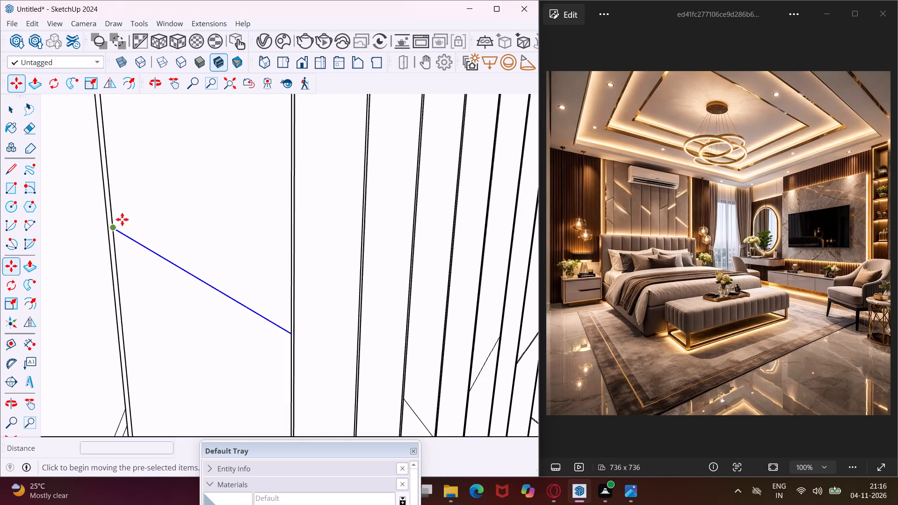
pyautogui.scroll(-5, 138, 194)
pyautogui.scroll(7, 124, 215)
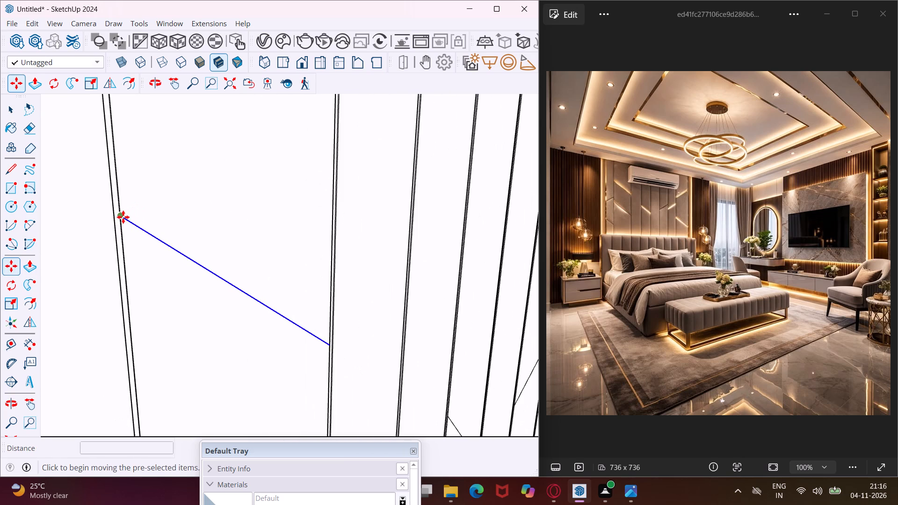
pyautogui.click(121, 217)
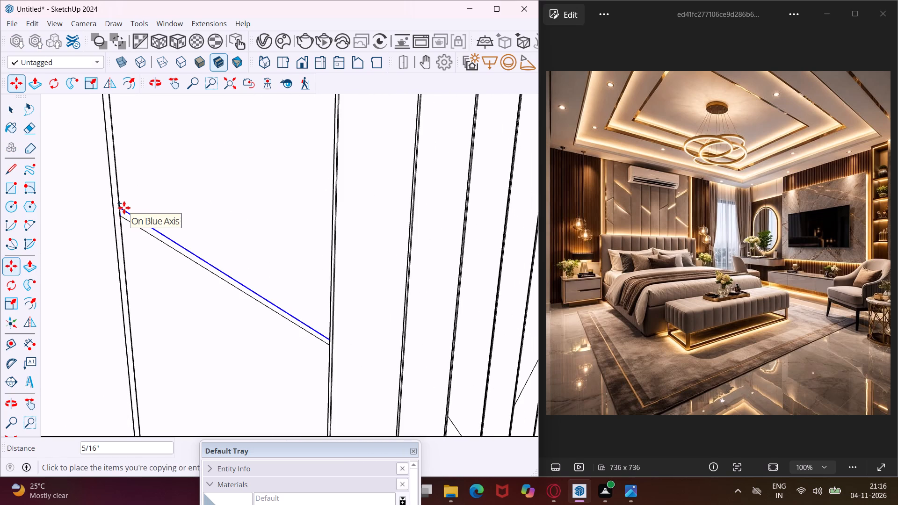
pyautogui.click(124, 205)
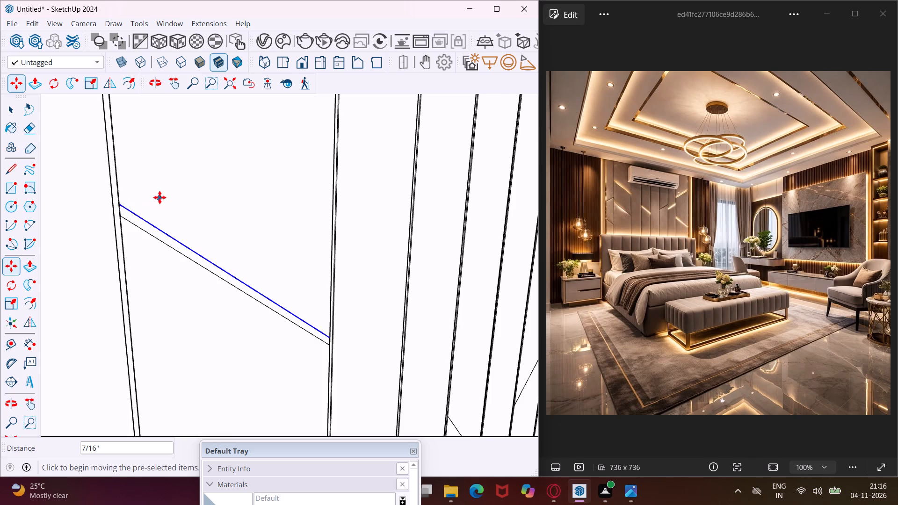
pyautogui.scroll(-13, 159, 197)
pyautogui.press('Escape')
pyautogui.press('space')
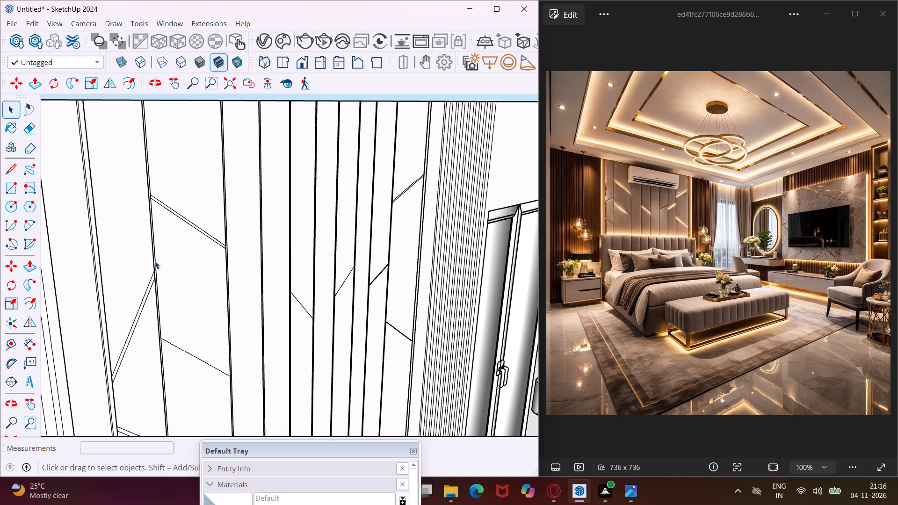
# Copy the same wide panel's lower downward-sloping diagonal line about 5/16" up along the groove to form a strip.
pyautogui.scroll(8, 163, 346)
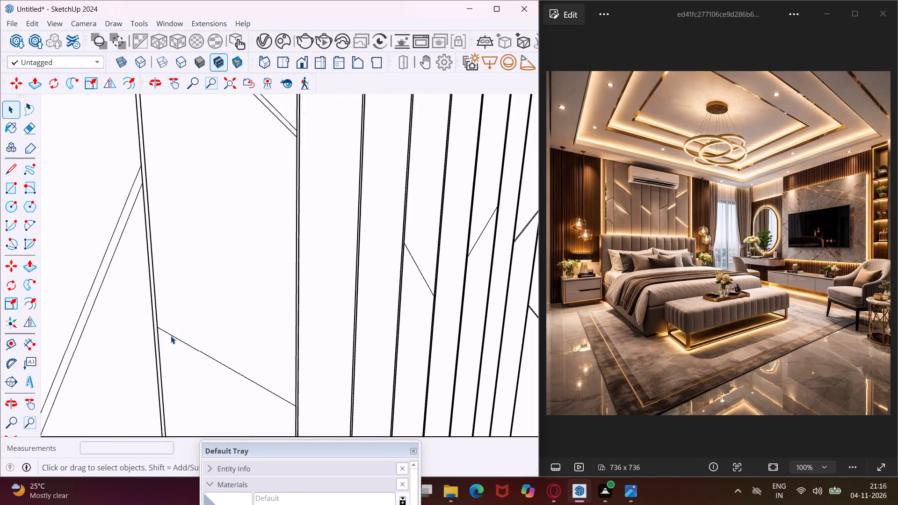
pyautogui.click(171, 336)
pyautogui.press('m')
pyautogui.scroll(3, 164, 334)
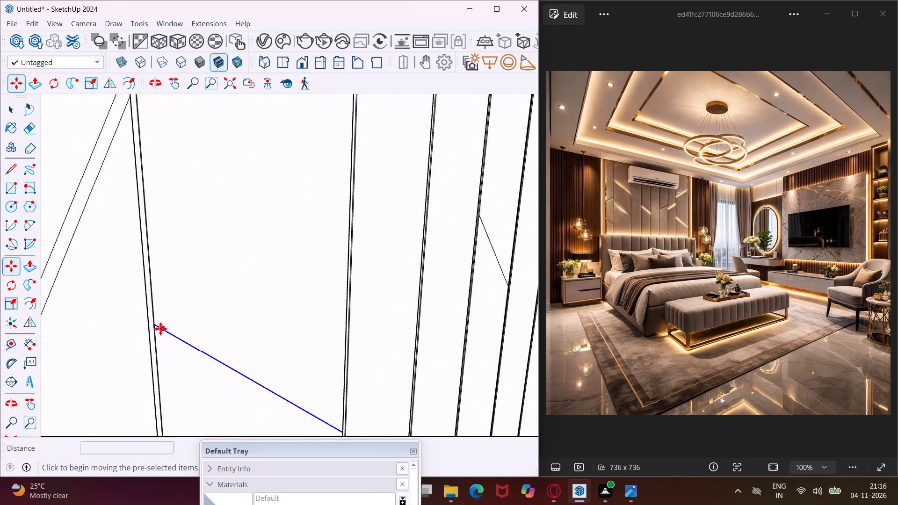
pyautogui.scroll(4, 160, 329)
pyautogui.click(152, 324)
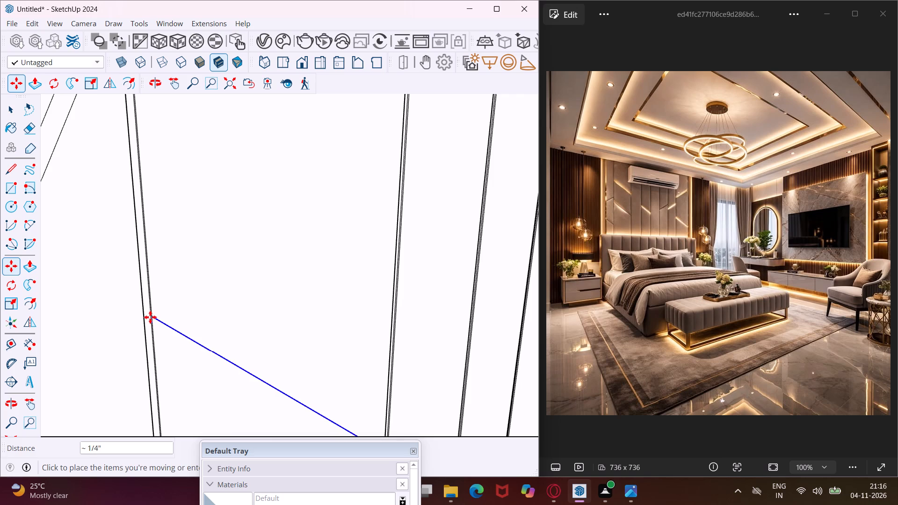
pyautogui.click(150, 315)
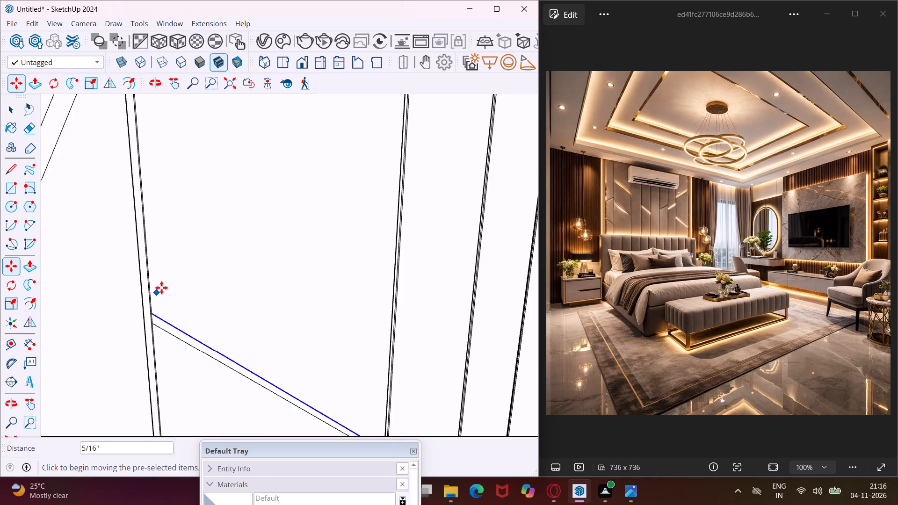
pyautogui.scroll(-6, 162, 286)
pyautogui.press('Escape')
pyautogui.press('space')
pyautogui.scroll(4, 171, 327)
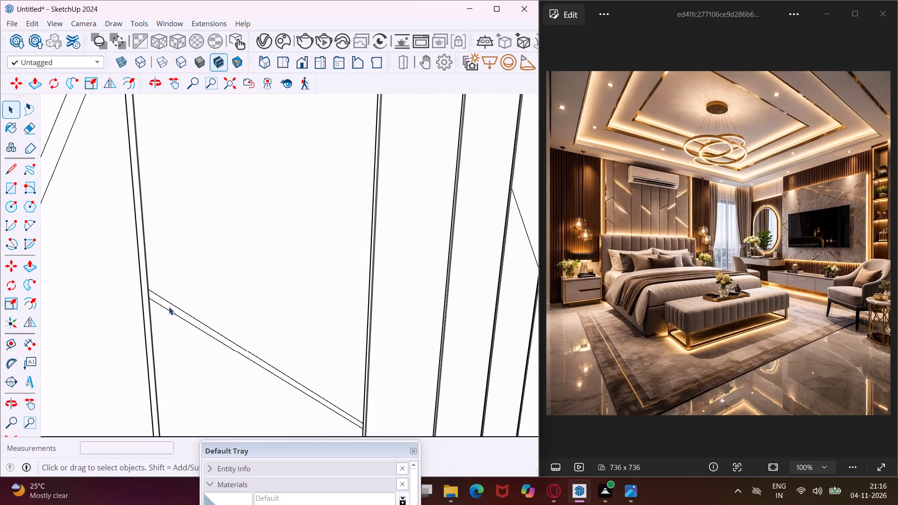
pyautogui.click(169, 307)
# Examine the diagonal lines across the wall panels, focusing on the single lines on the narrow middle panels.
pyautogui.scroll(-11, 139, 307)
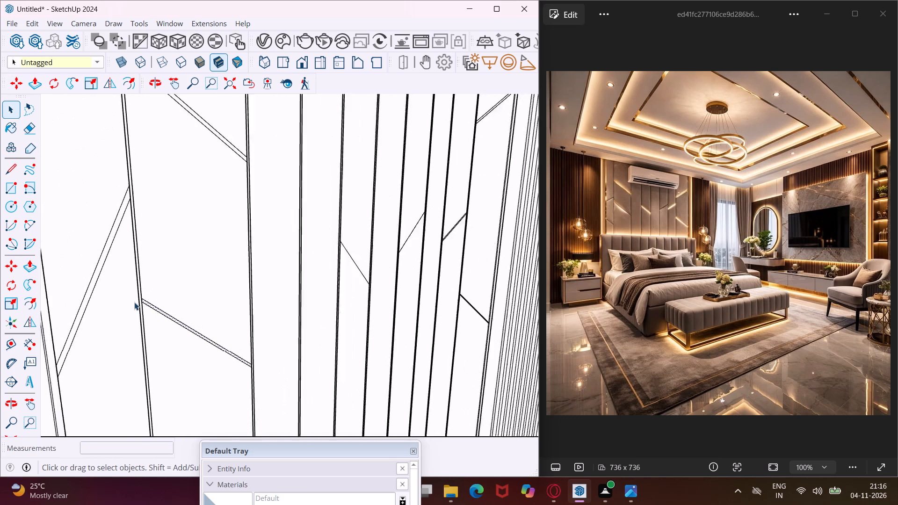
pyautogui.scroll(-12, 134, 302)
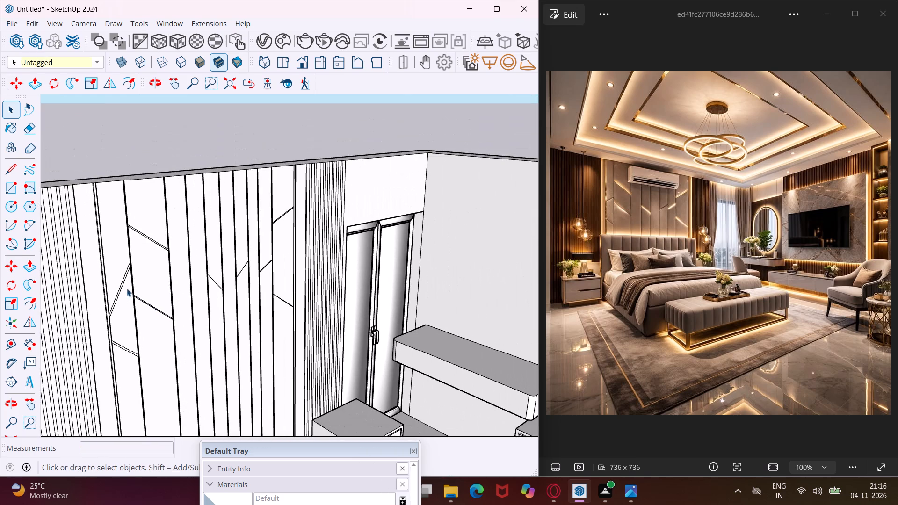
pyautogui.scroll(9, 238, 273)
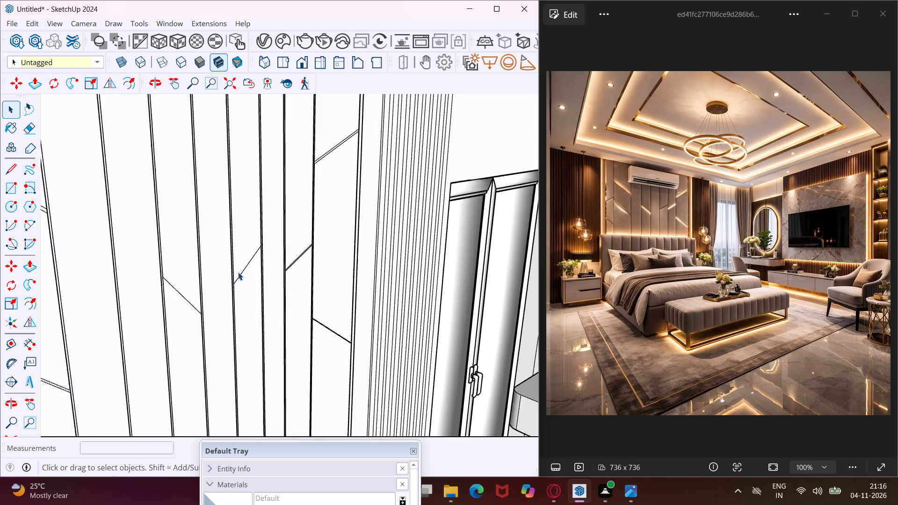
pyautogui.scroll(7, 238, 272)
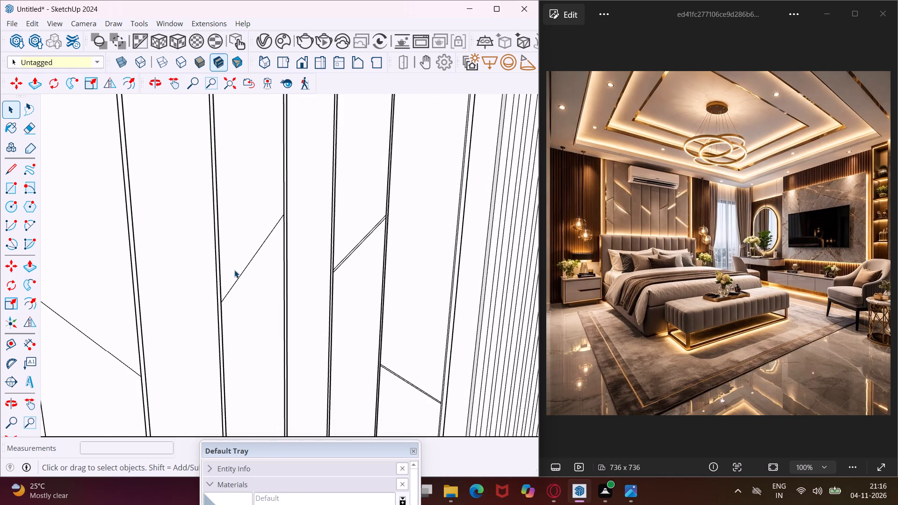
pyautogui.scroll(-8, 233, 270)
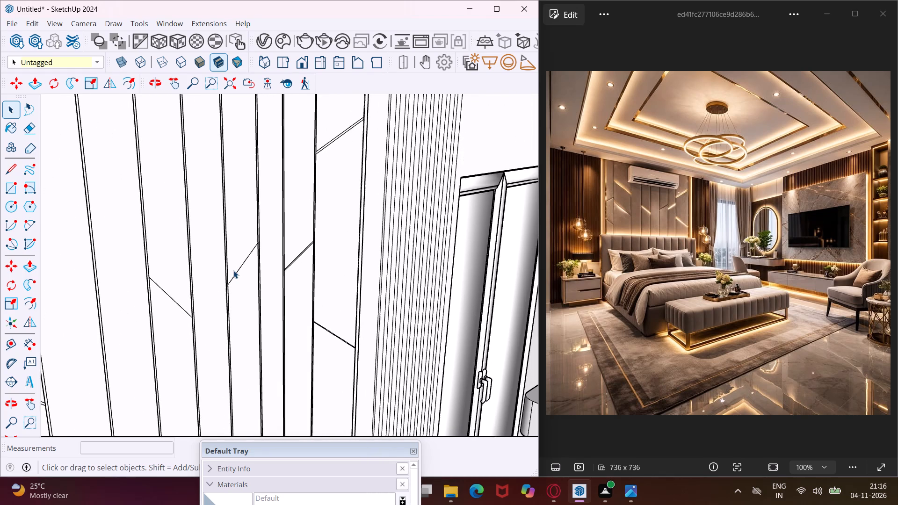
# Erase the upper edge of the lower downward-sloping strip on the wide panel, leaving a single diagonal.
pyautogui.scroll(-6, 234, 270)
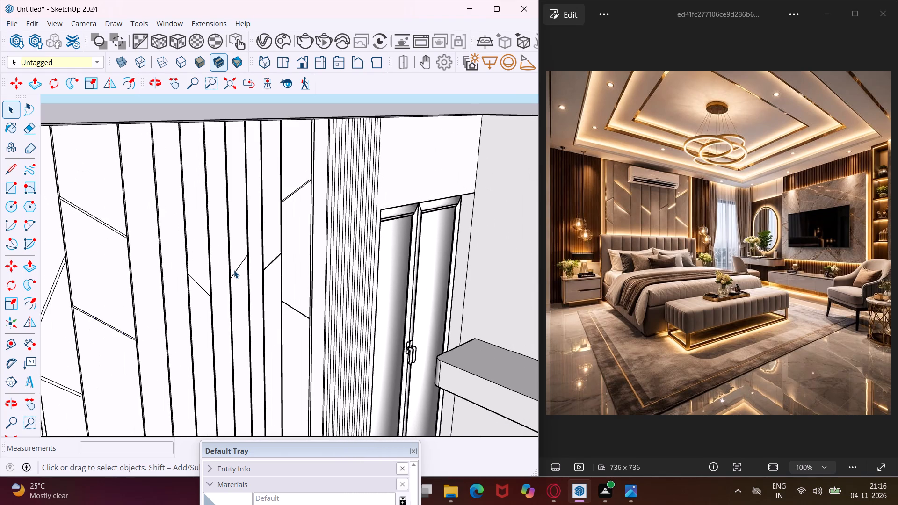
pyautogui.scroll(-2, 234, 270)
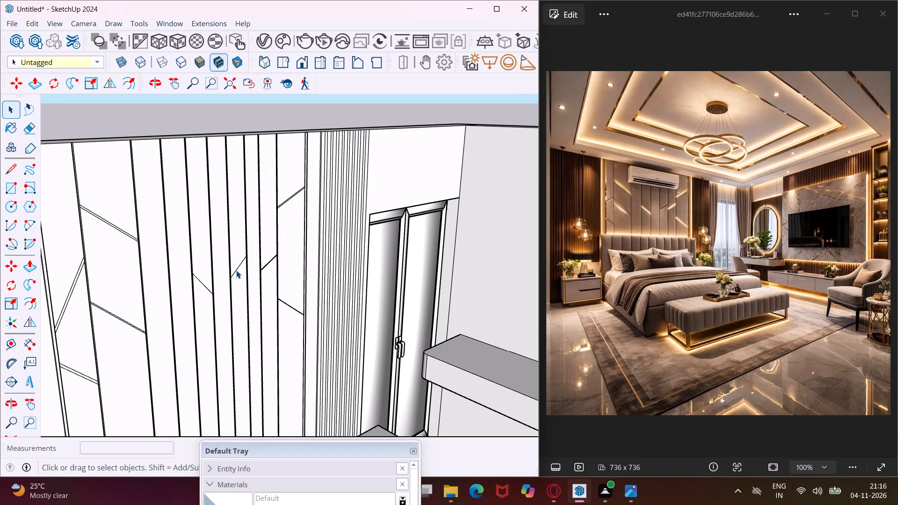
pyautogui.moveTo(236, 270); pyautogui.dragTo(138, 225, button='middle')
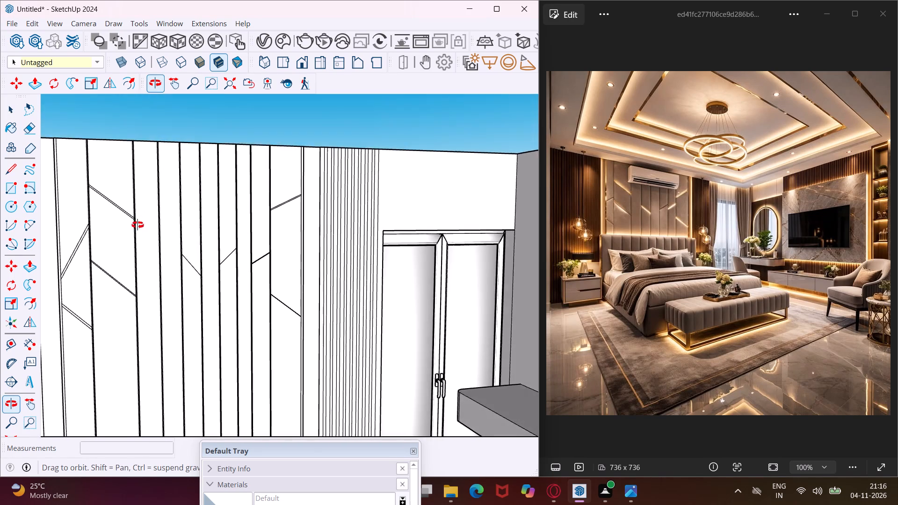
pyautogui.moveTo(138, 225); pyautogui.dragTo(137, 206, button='middle')
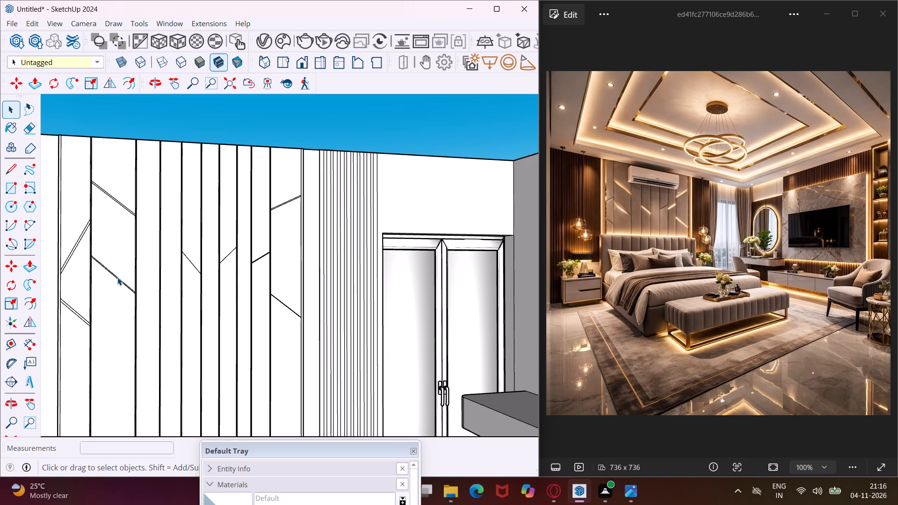
pyautogui.scroll(18, 117, 277)
pyautogui.press('Escape')
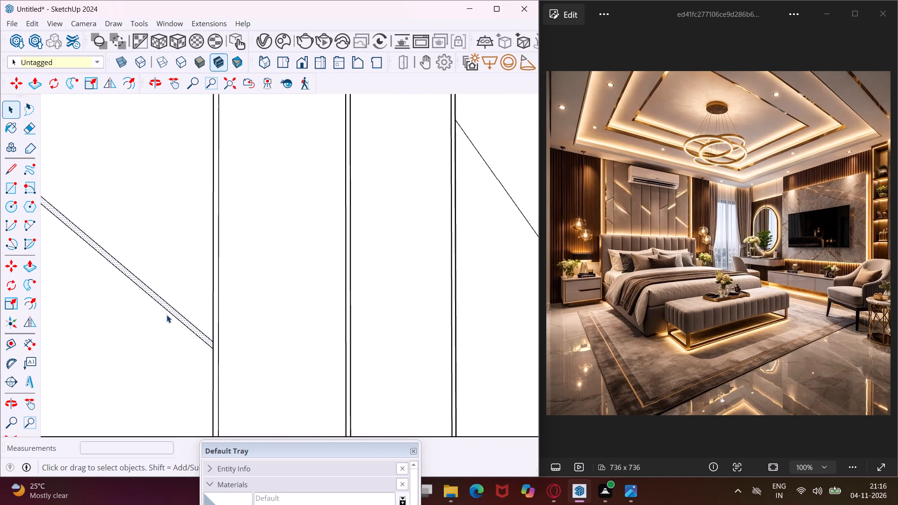
pyautogui.press('space')
pyautogui.press('e')
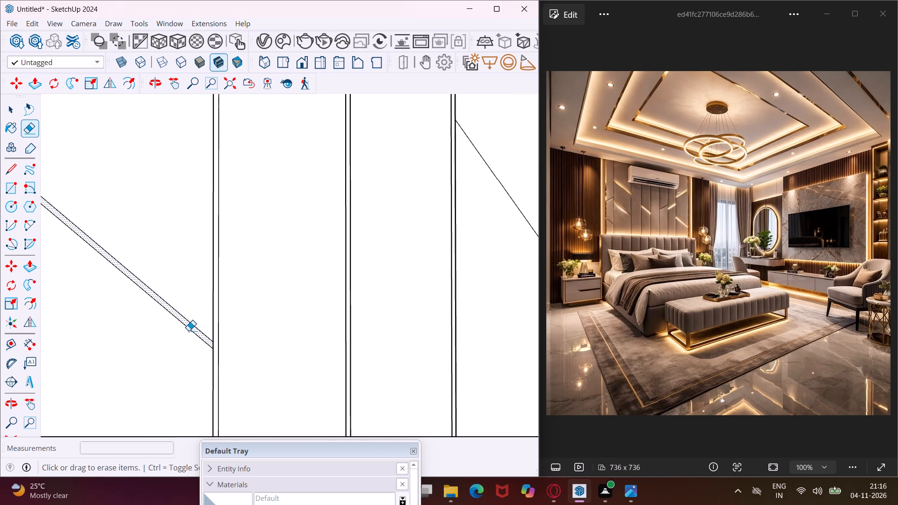
pyautogui.click(199, 331)
pyautogui.press('Escape')
pyautogui.press('space')
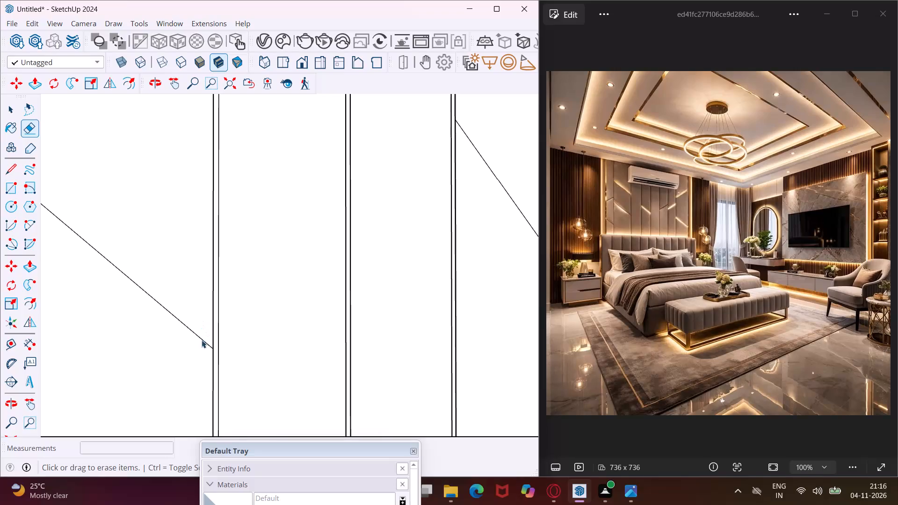
# Copy the wide panel's remaining lower diagonal 1" down the groove and move the copy back up about 1/4" to set the strip width.
pyautogui.click(209, 345)
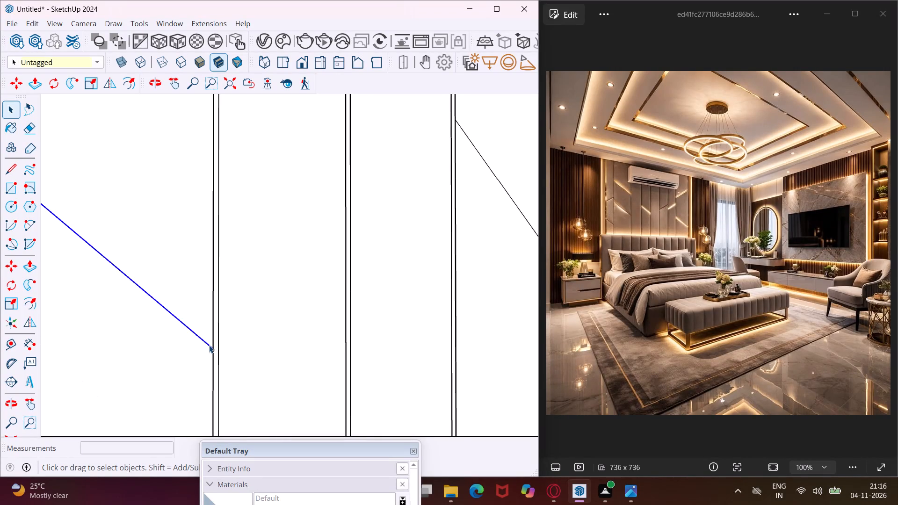
pyautogui.press('m')
pyautogui.click(212, 348)
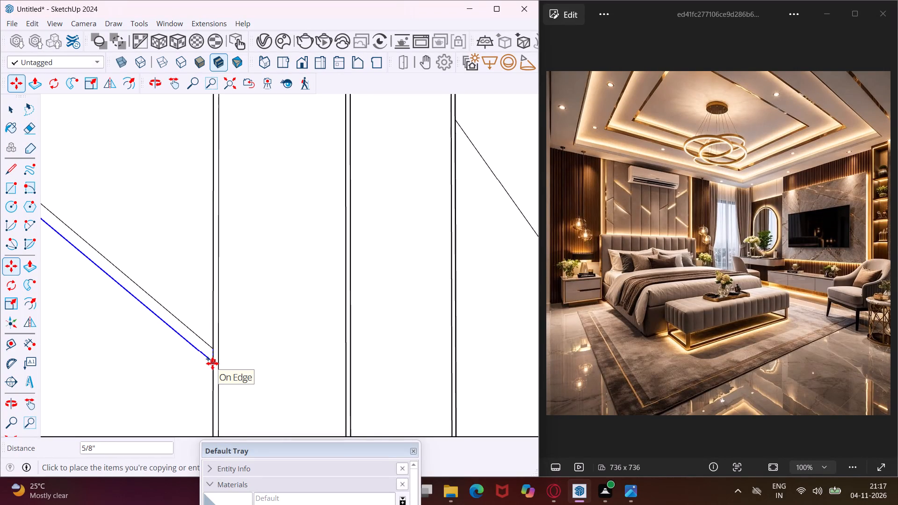
pyautogui.click(212, 366)
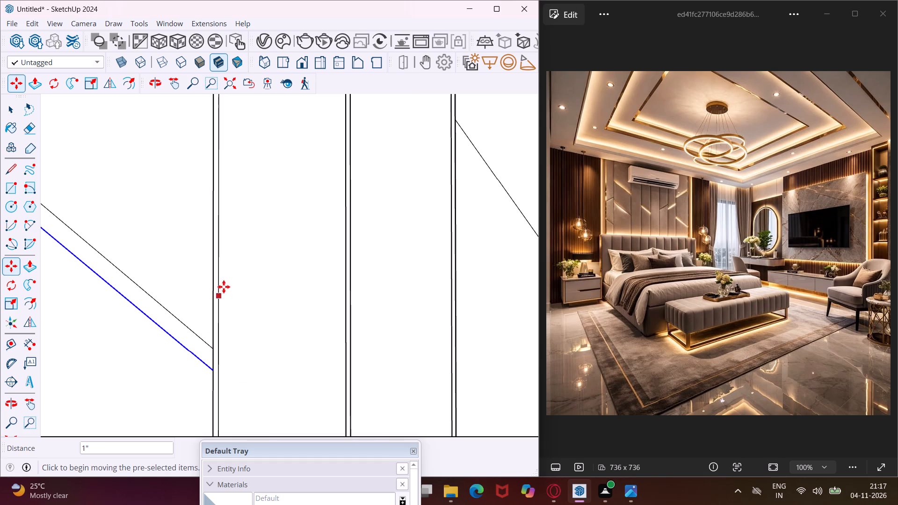
pyautogui.scroll(-12, 224, 284)
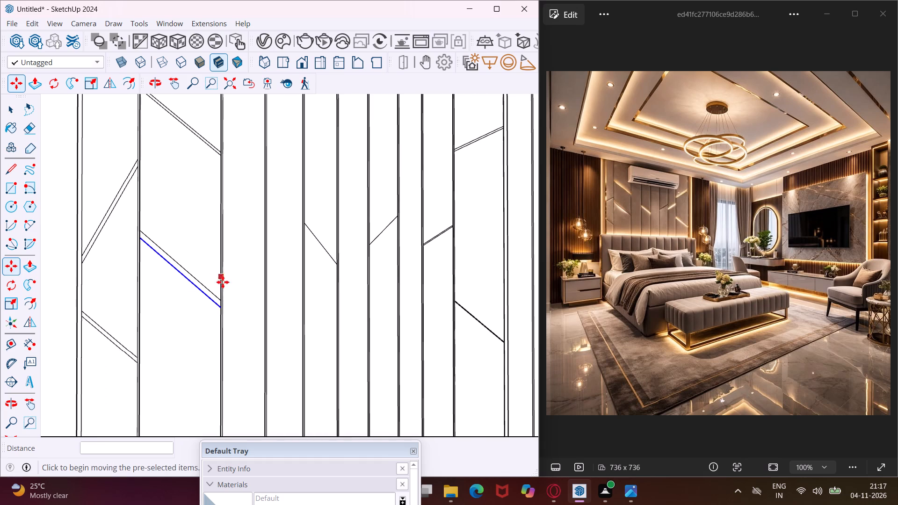
pyautogui.scroll(13, 218, 305)
pyautogui.click(222, 310)
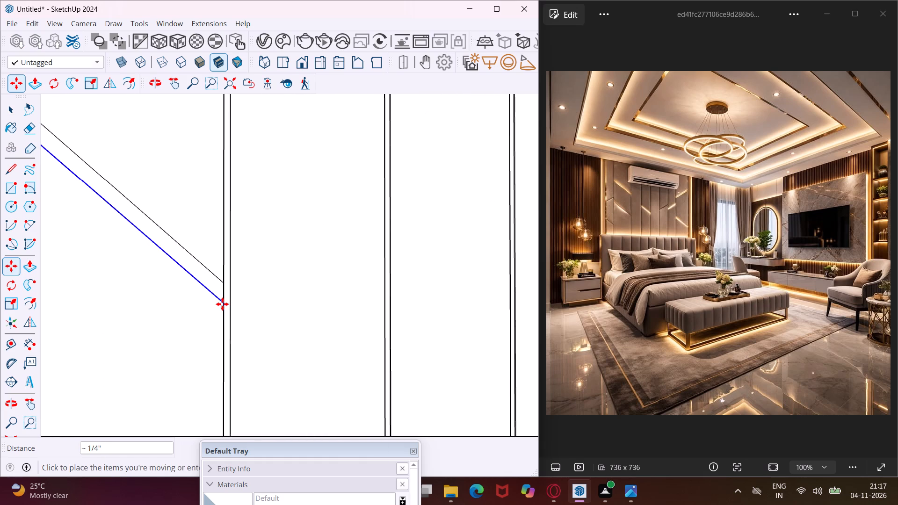
pyautogui.click(222, 304)
pyautogui.scroll(-13, 208, 308)
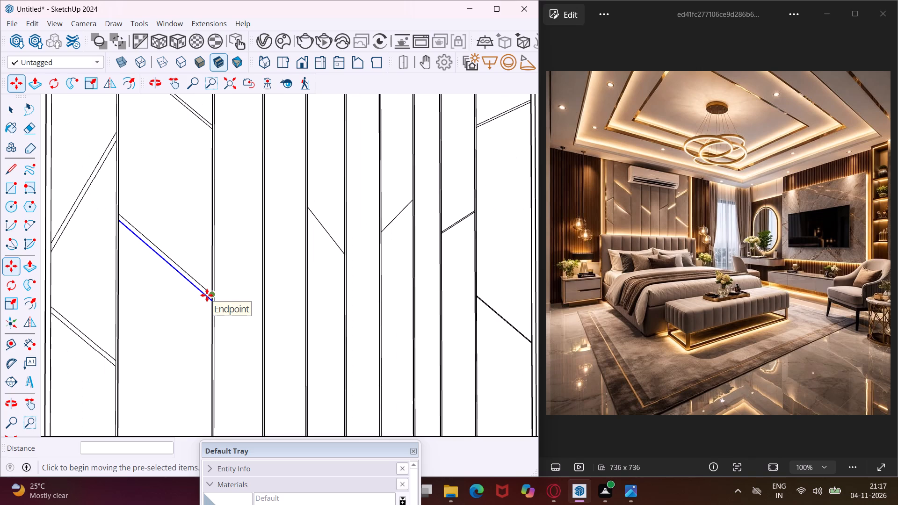
pyautogui.press('Escape')
pyautogui.press('space')
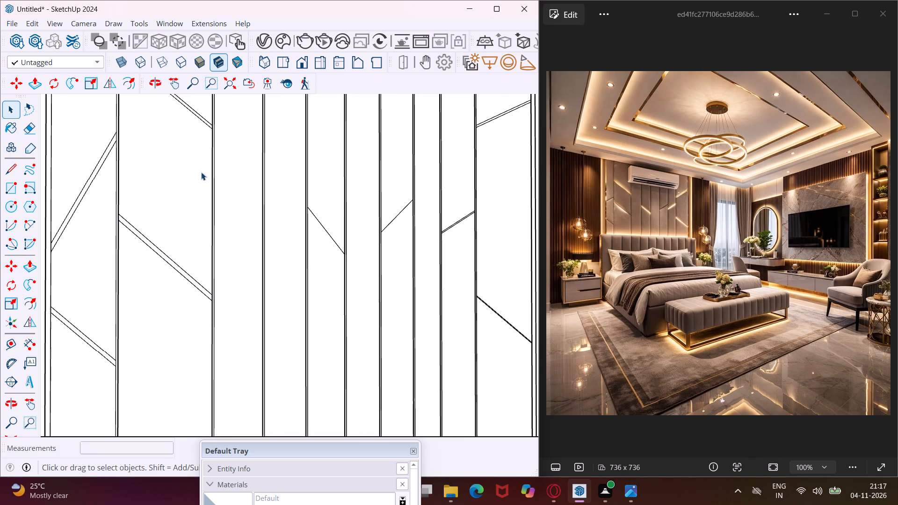
# Widen the same wide panel's upper downward-sloping strip by moving its lower edge about 5/16" down the groove.
pyautogui.scroll(10, 204, 111)
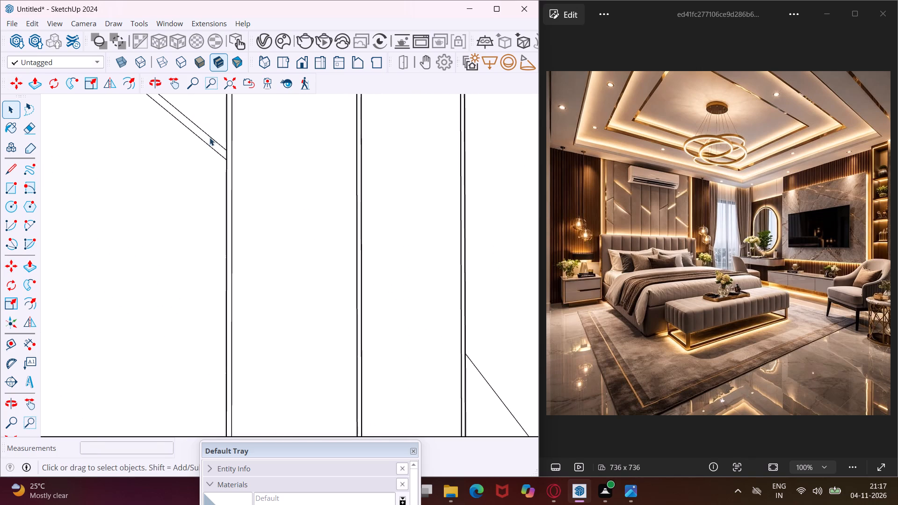
pyautogui.click(215, 151)
pyautogui.scroll(-6, 215, 152)
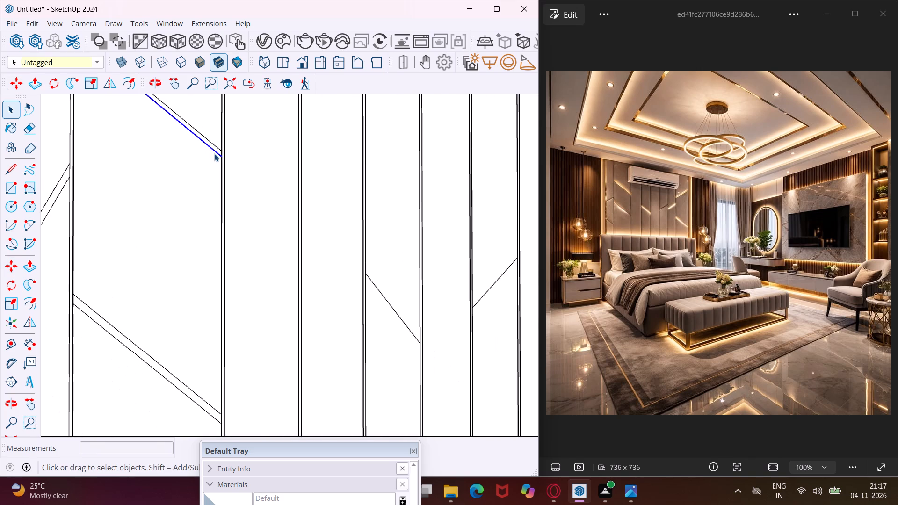
pyautogui.press('m')
pyautogui.scroll(3, 214, 153)
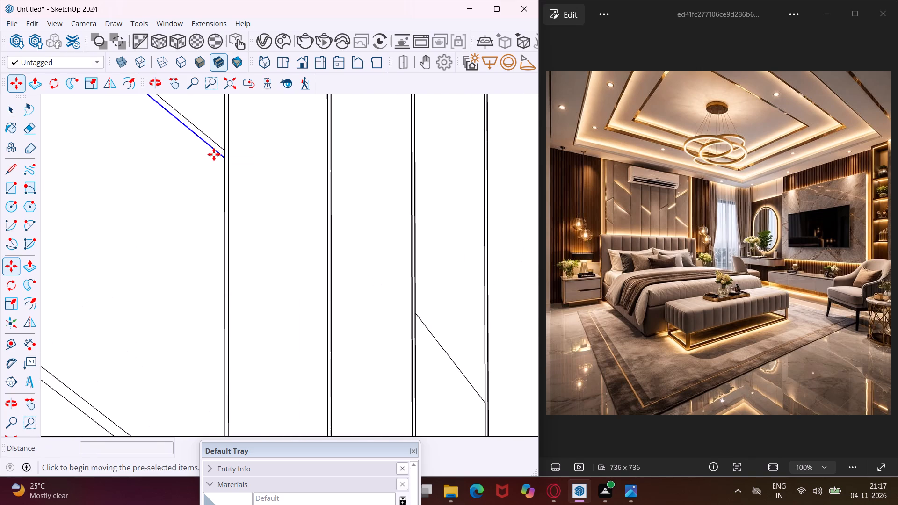
pyautogui.click(222, 158)
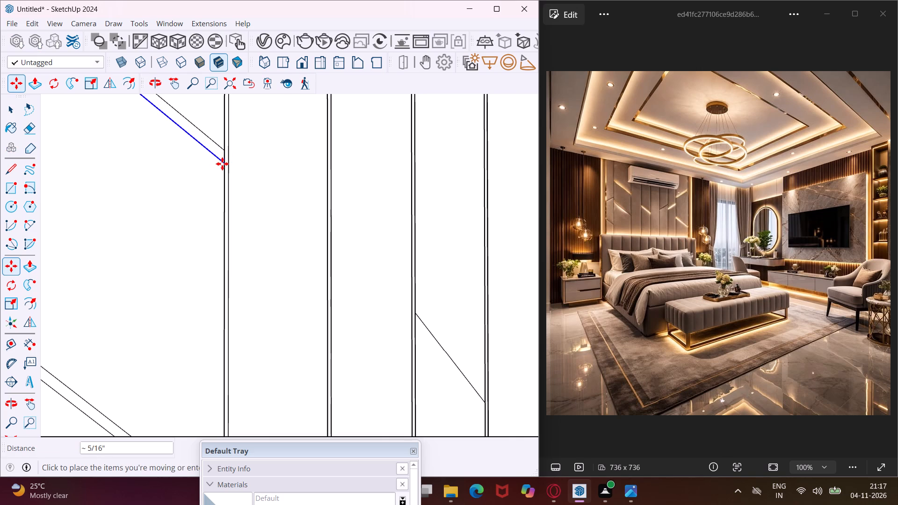
pyautogui.click(222, 164)
pyautogui.scroll(-11, 202, 176)
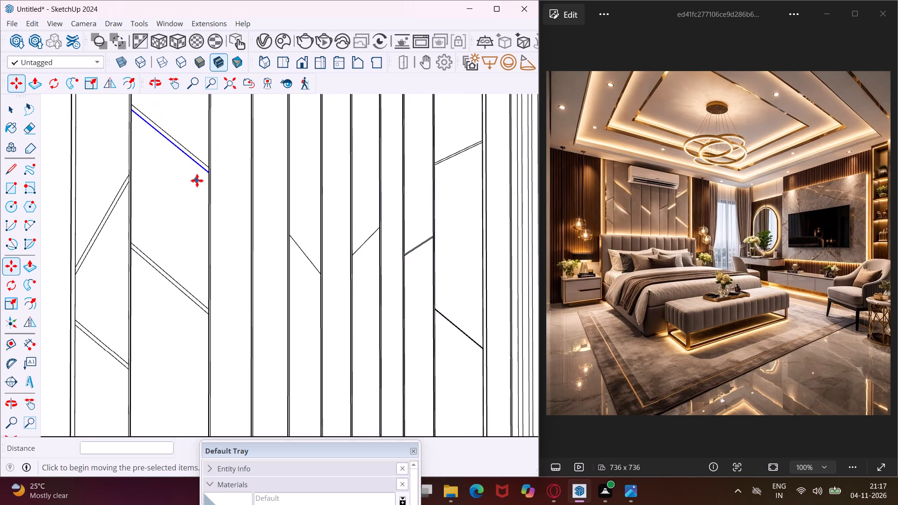
pyautogui.press('Escape')
pyautogui.press('space')
# Copy the downward-sloping diagonal on the narrow middle panel about 9/16" down the groove to form a strip.
pyautogui.scroll(-3, 180, 204)
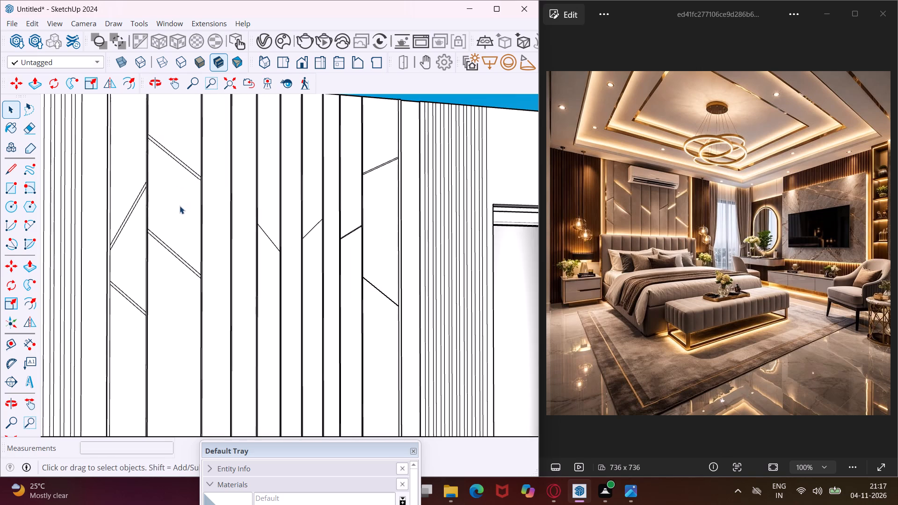
pyautogui.scroll(7, 275, 253)
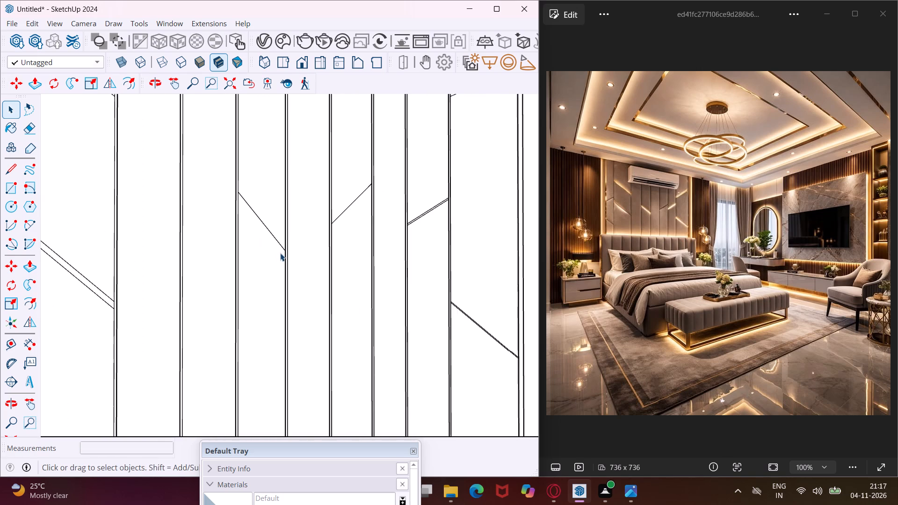
pyautogui.scroll(2, 282, 250)
pyautogui.click(284, 249)
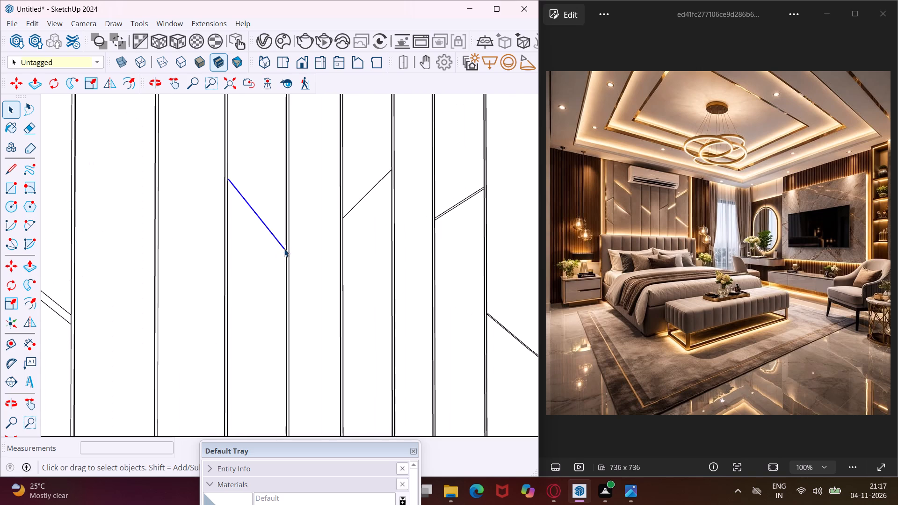
pyautogui.press('m')
pyautogui.scroll(2, 282, 249)
pyautogui.click(288, 251)
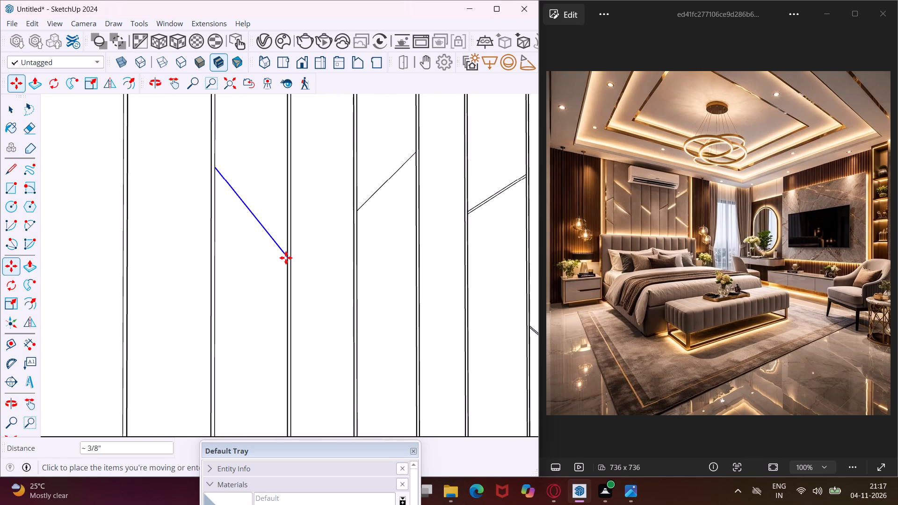
pyautogui.scroll(-2, 286, 259)
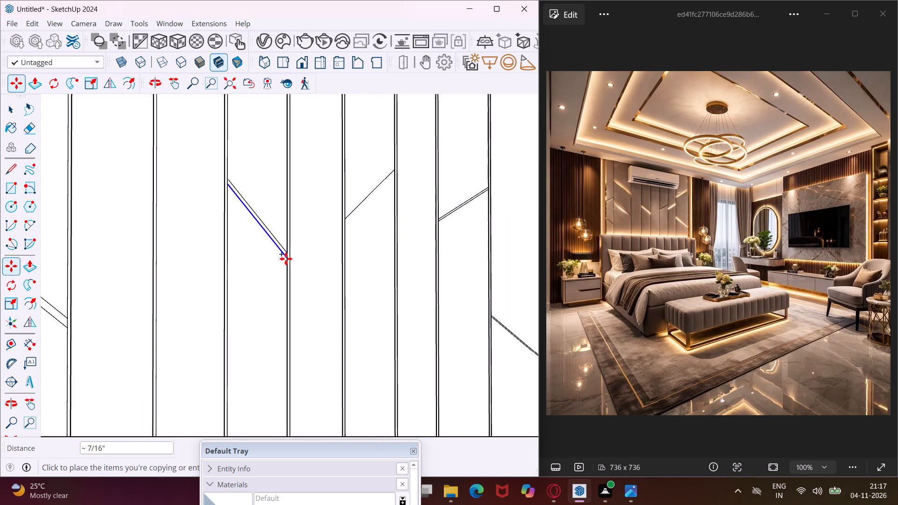
pyautogui.scroll(3, 287, 261)
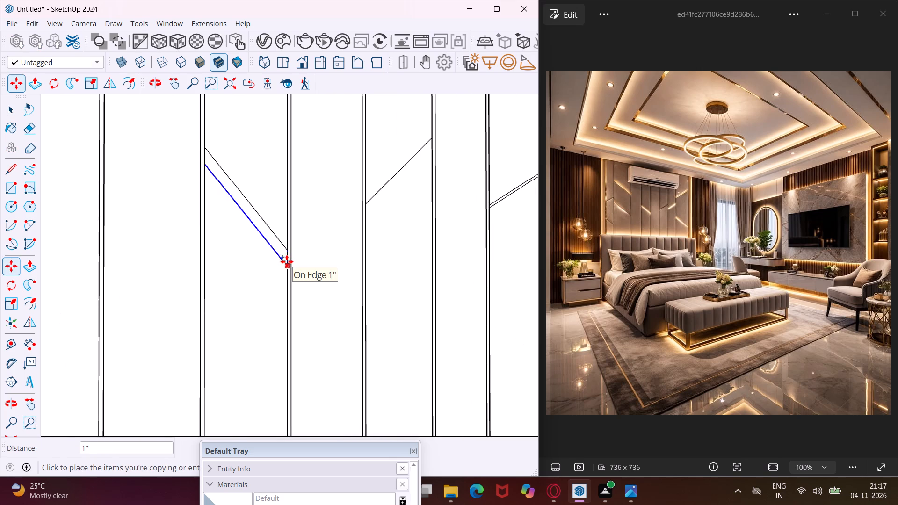
pyautogui.scroll(3, 288, 259)
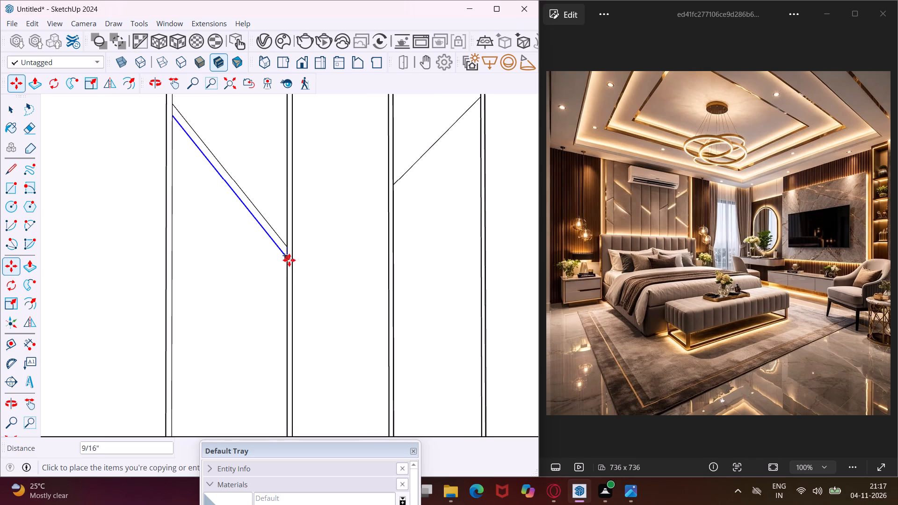
pyautogui.click(289, 261)
pyautogui.scroll(-11, 268, 265)
pyautogui.press('Escape')
pyautogui.press('space')
# Copy the single rising diagonal on the other narrow middle panel about 11/16" down the groove to form a strip.
pyautogui.scroll(-3, 249, 257)
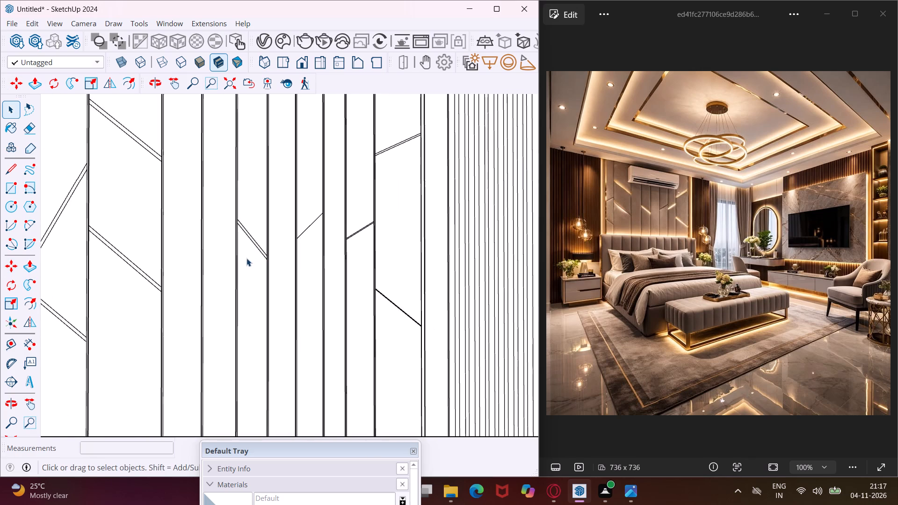
pyautogui.scroll(-1, 245, 260)
pyautogui.scroll(5, 298, 237)
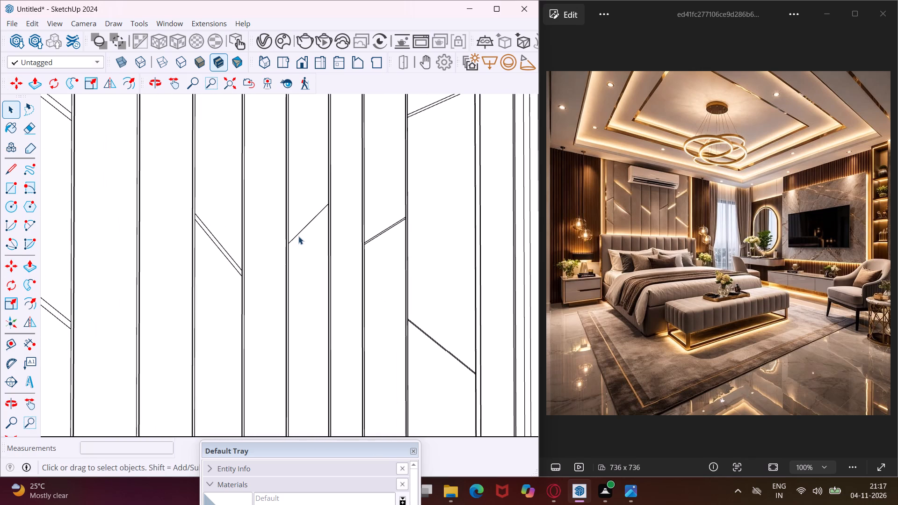
pyautogui.click(298, 236)
pyautogui.press('m')
pyautogui.scroll(2, 298, 236)
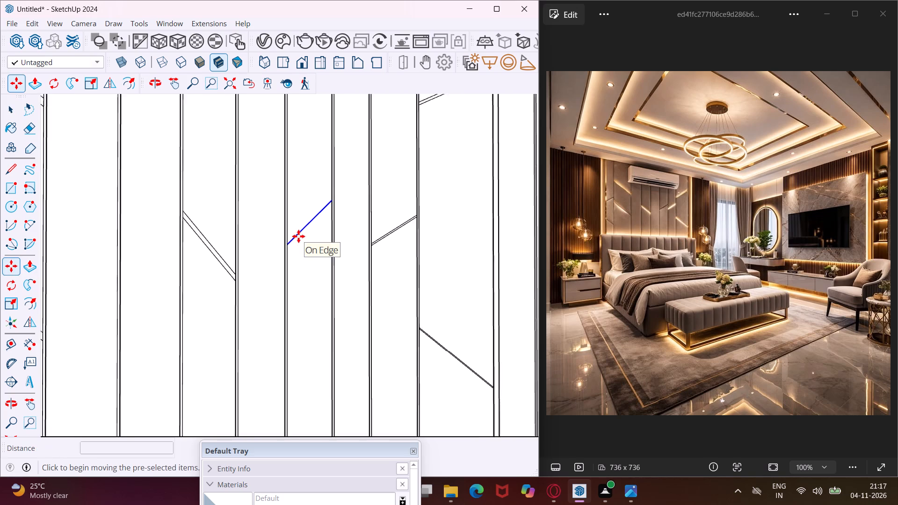
pyautogui.scroll(1, 298, 236)
pyautogui.click(286, 244)
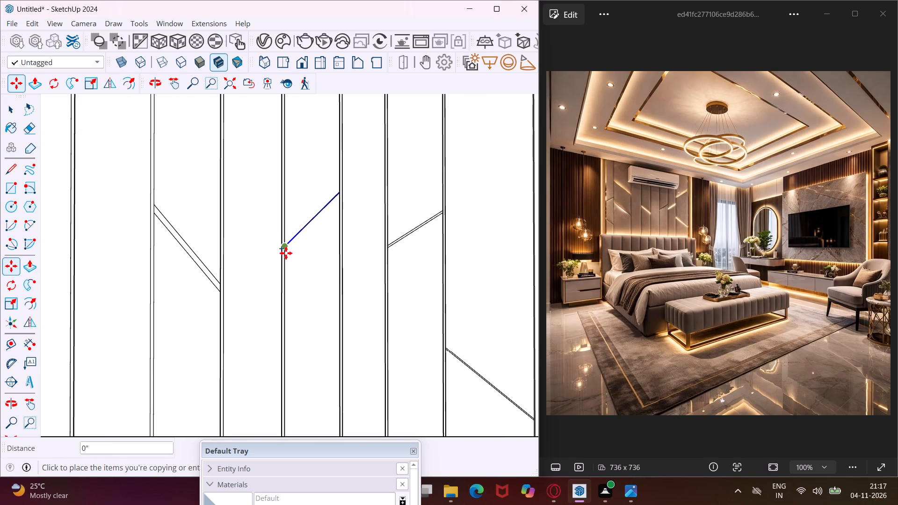
pyautogui.scroll(2, 285, 259)
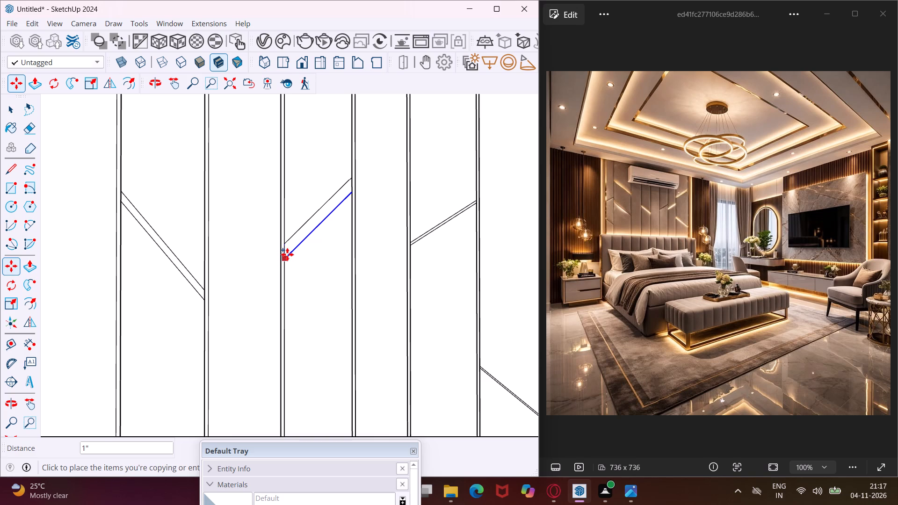
pyautogui.scroll(3, 287, 252)
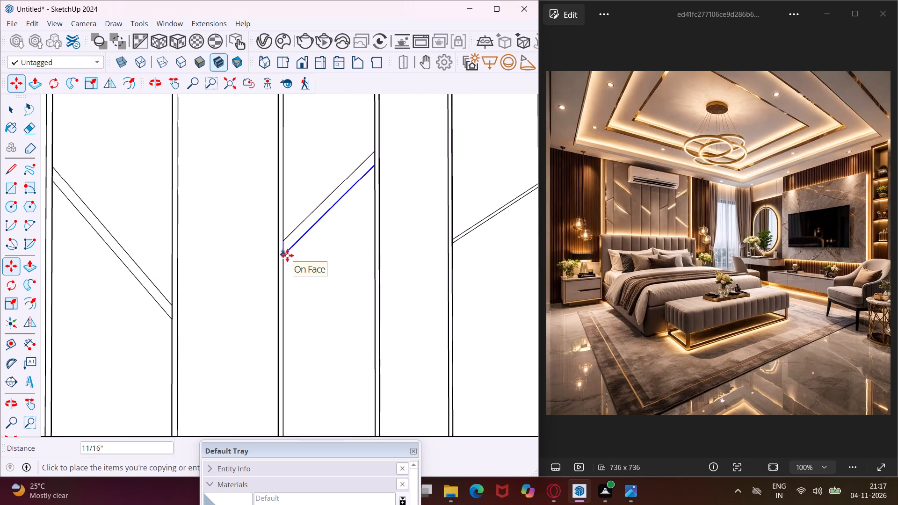
pyautogui.click(287, 255)
pyautogui.press('Escape')
pyautogui.press('space')
pyautogui.scroll(-7, 190, 235)
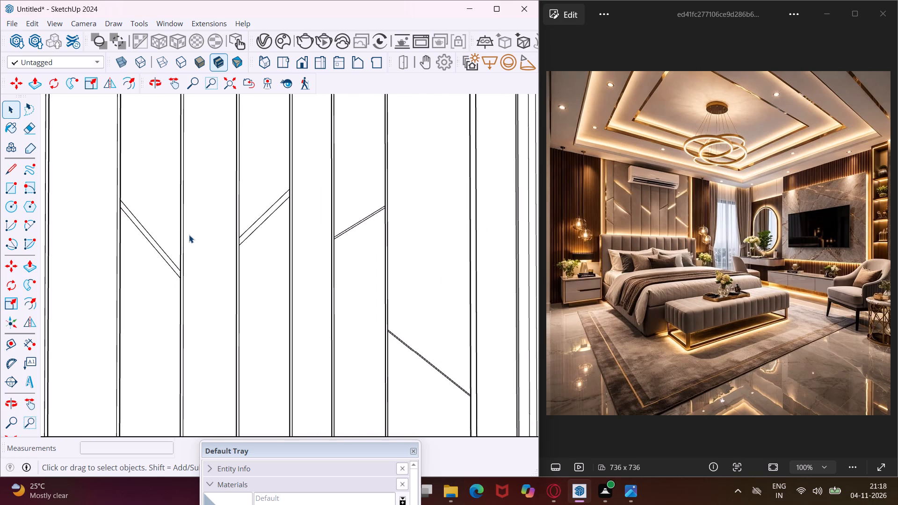
pyautogui.scroll(-2, 189, 234)
pyautogui.scroll(7, 319, 231)
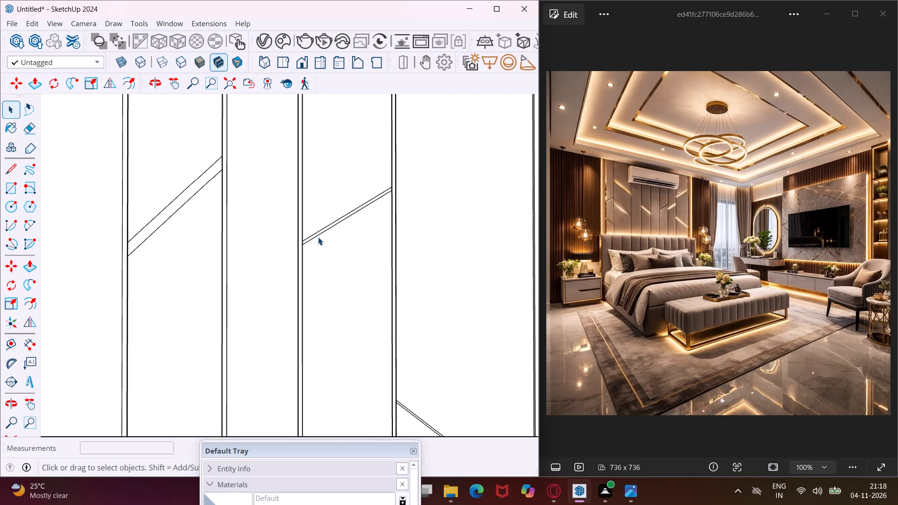
# Delete the lower line of the rising pair on the narrow panel beside the window-side end panel and copy the remaining line 1/2" down the groove.
pyautogui.click(318, 237)
pyautogui.press('Delete')
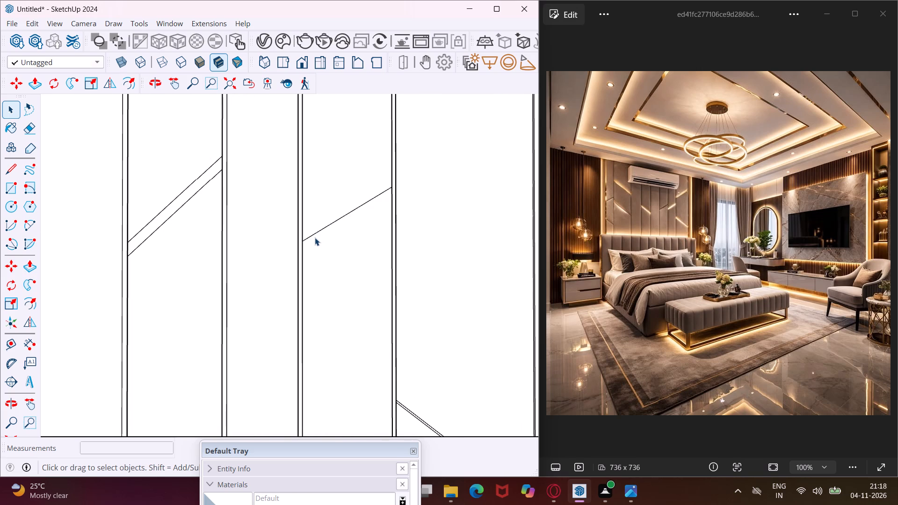
pyautogui.click(308, 238)
pyautogui.press('m')
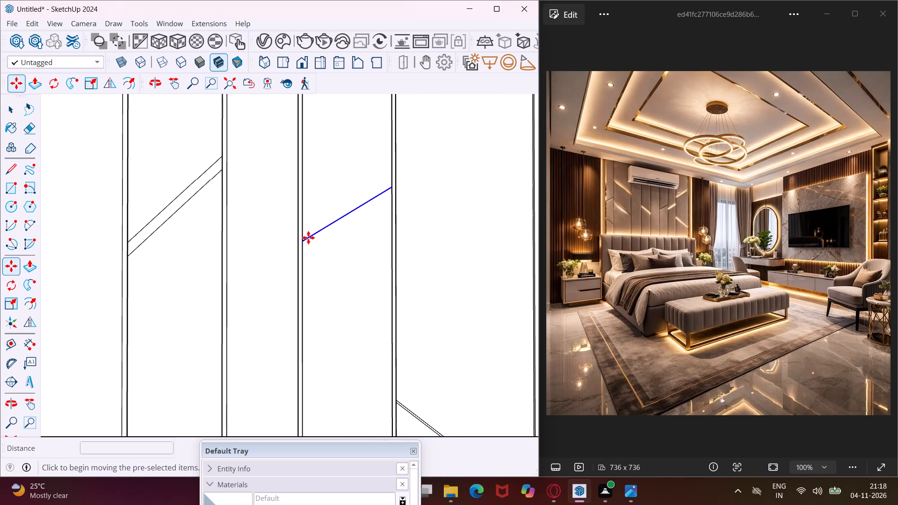
pyautogui.scroll(1, 305, 239)
pyautogui.click(304, 239)
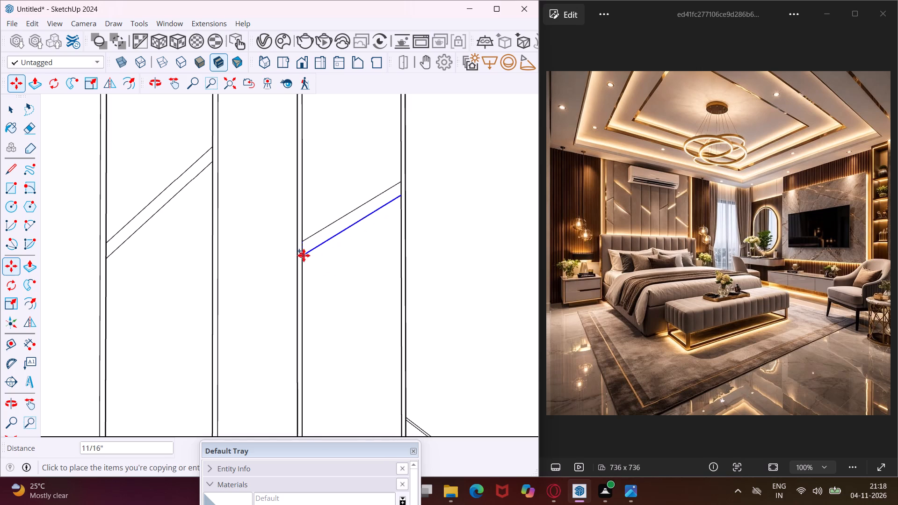
pyautogui.scroll(3, 302, 252)
pyautogui.click(302, 252)
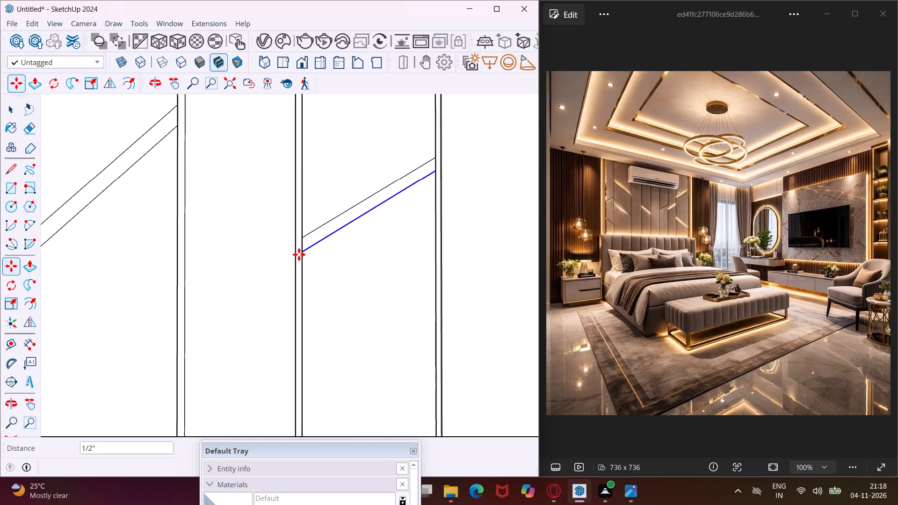
pyautogui.scroll(-9, 229, 266)
pyautogui.press('Escape')
pyautogui.press('space')
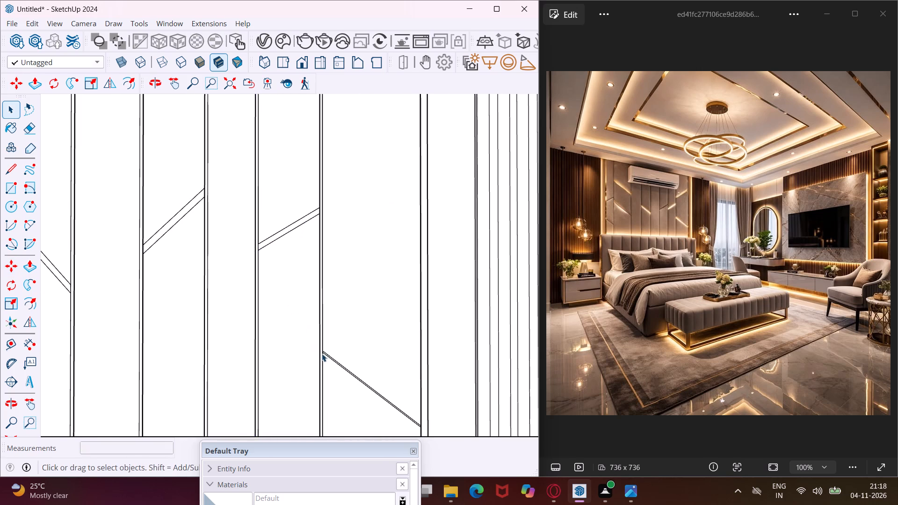
# Delete the lower line of the downward-sloping pair on the window-side end panel.
pyautogui.scroll(8, 323, 356)
pyautogui.click(326, 353)
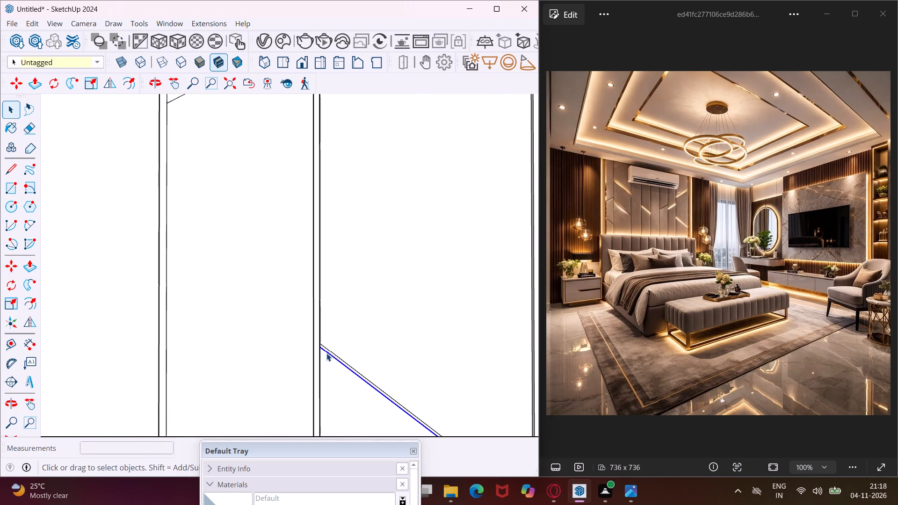
pyautogui.press('Delete')
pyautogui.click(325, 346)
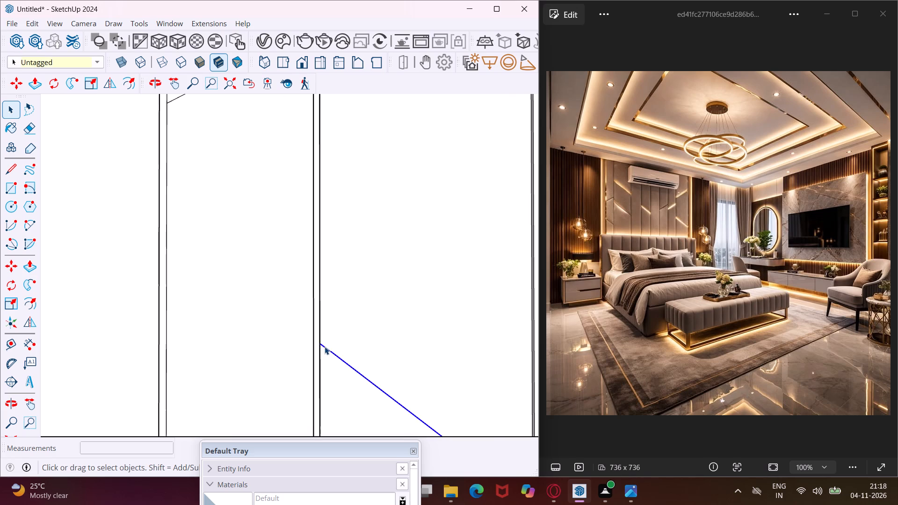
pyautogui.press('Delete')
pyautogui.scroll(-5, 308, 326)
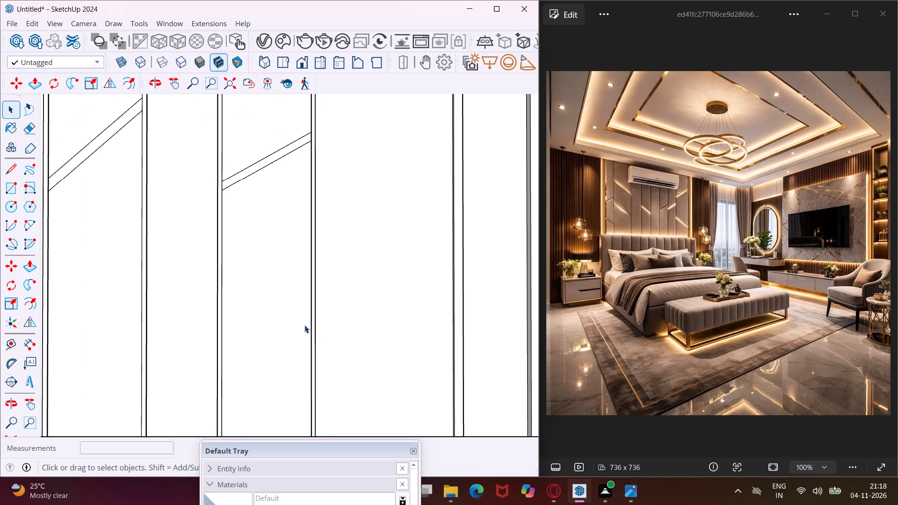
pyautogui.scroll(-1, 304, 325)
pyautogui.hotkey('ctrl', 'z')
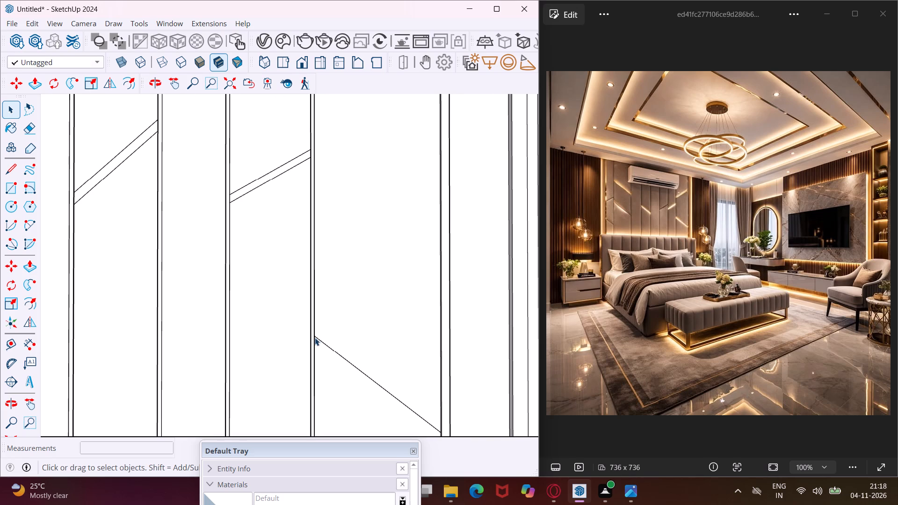
# Copy the remaining downward-sloping line on the window-side end panel 1/2" up the groove to form a strip.
pyautogui.click(318, 338)
pyautogui.press('m')
pyautogui.scroll(2, 316, 338)
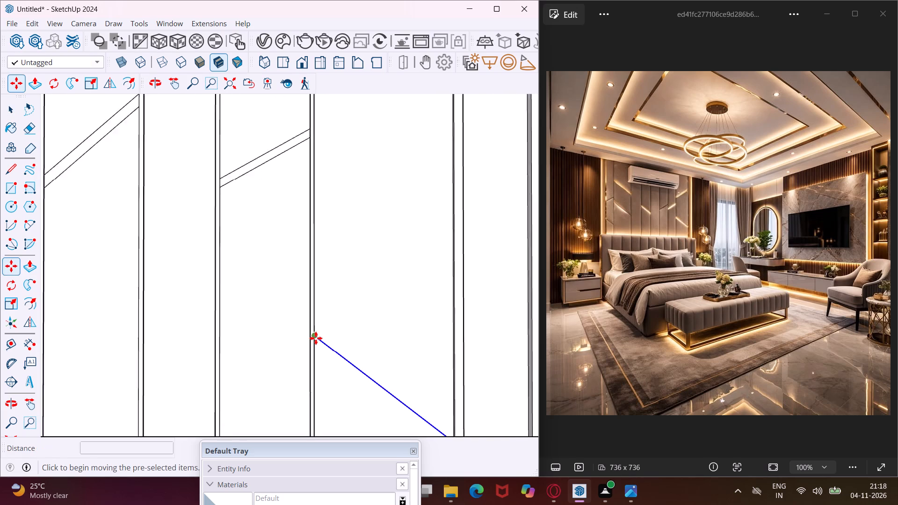
pyautogui.click(313, 336)
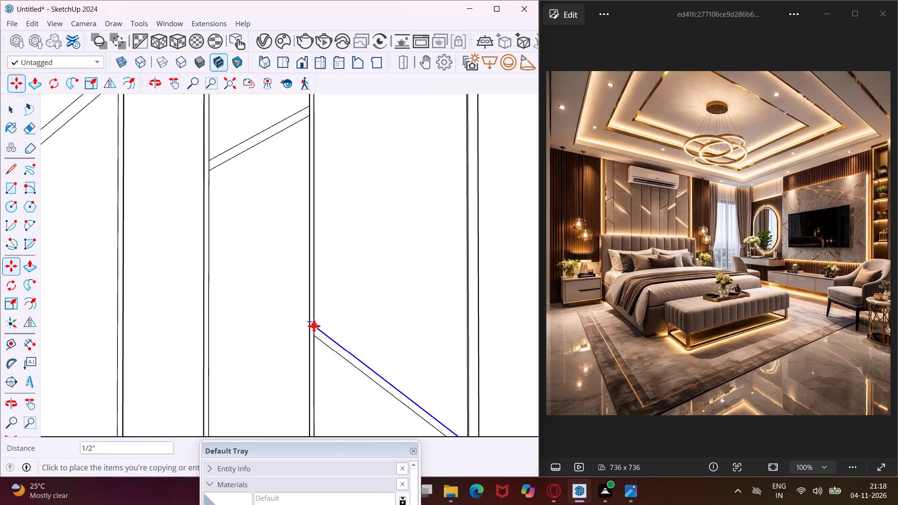
pyautogui.click(314, 326)
pyautogui.press('Escape')
pyautogui.press('space')
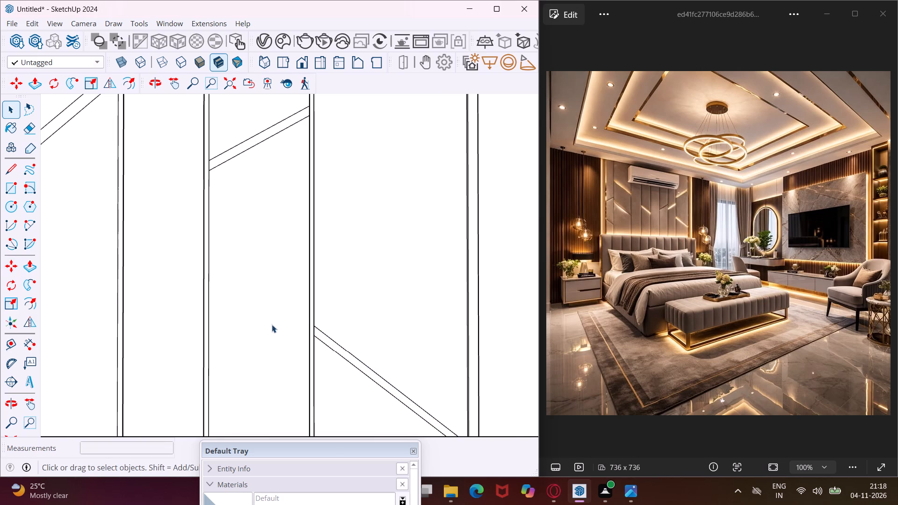
# Delete the upper line of the same end panel's rising pair and copy the remaining line about 5/16" down the groove.
pyautogui.scroll(-12, 255, 325)
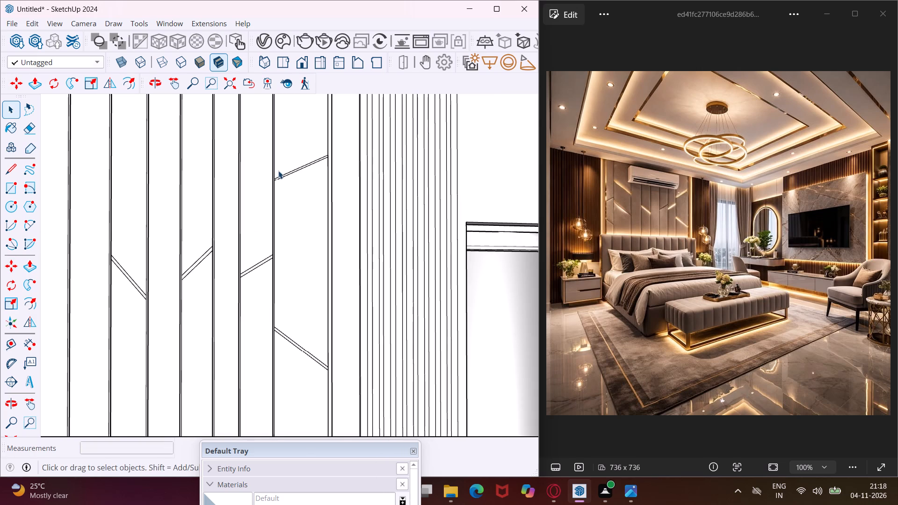
pyautogui.scroll(14, 278, 171)
pyautogui.click(271, 197)
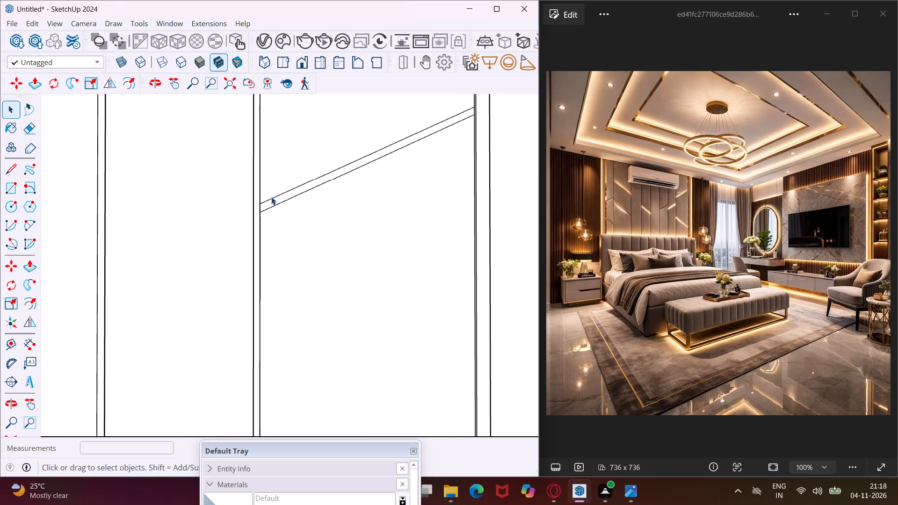
pyautogui.click(271, 199)
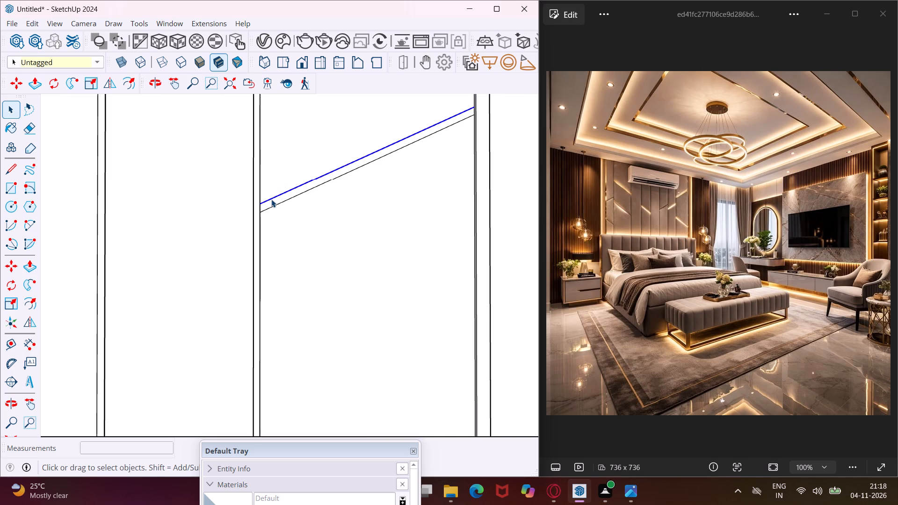
pyautogui.press('Delete')
pyautogui.click(270, 209)
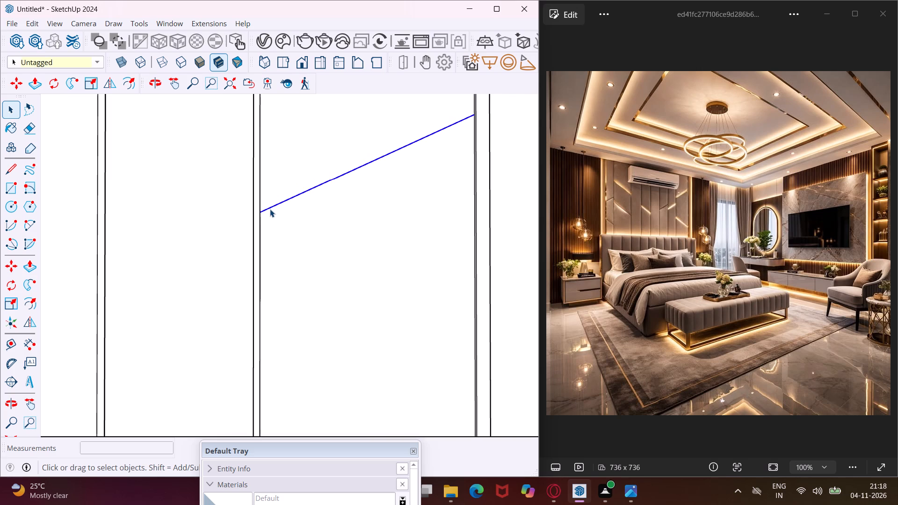
pyautogui.press('m')
pyautogui.scroll(2, 267, 211)
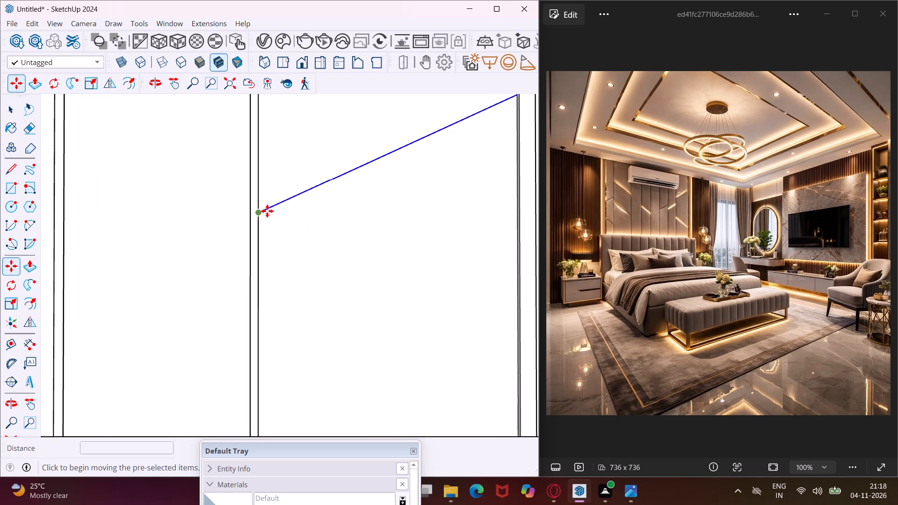
pyautogui.click(260, 212)
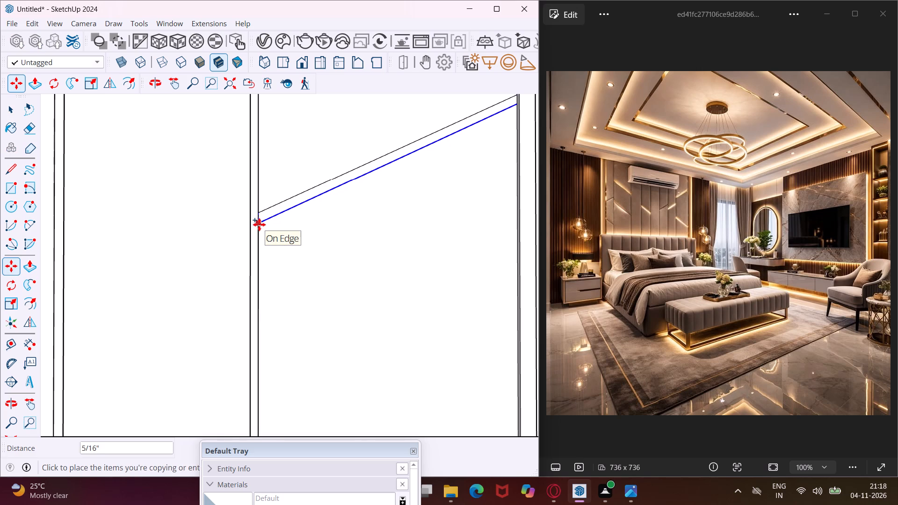
pyautogui.click(259, 225)
pyautogui.scroll(-8, 265, 216)
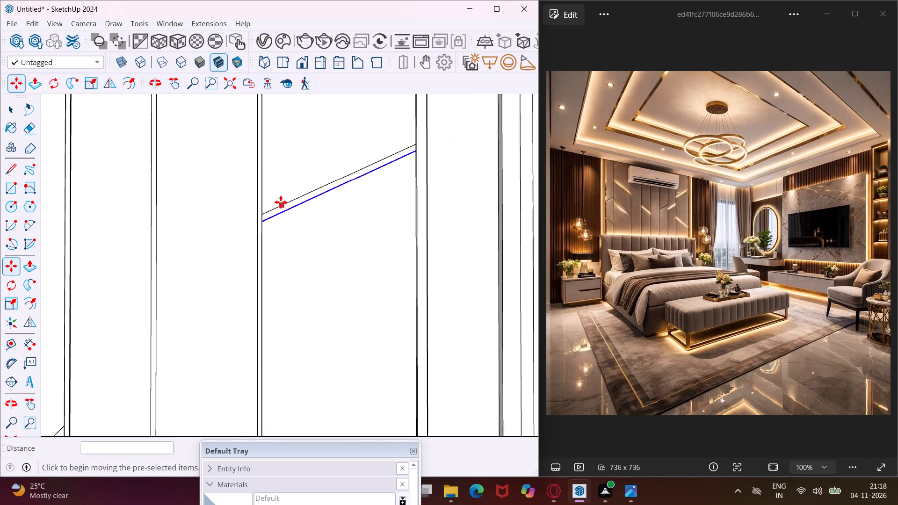
pyautogui.scroll(-2, 281, 202)
pyautogui.press('Escape')
pyautogui.press('space')
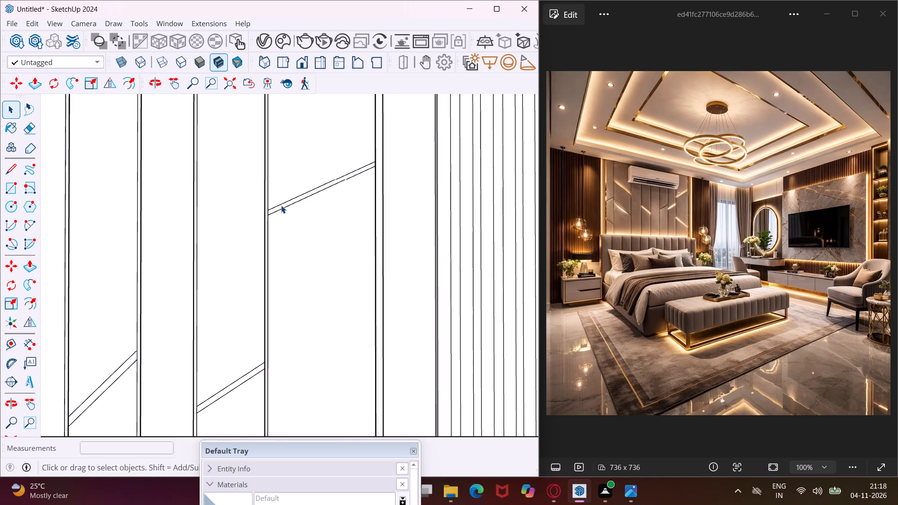
# Recess the wide panel's lower downward-sloping strip 1/16" into the wall with Push/Pull, matching the groove's depth.
pyautogui.scroll(-5, 319, 188)
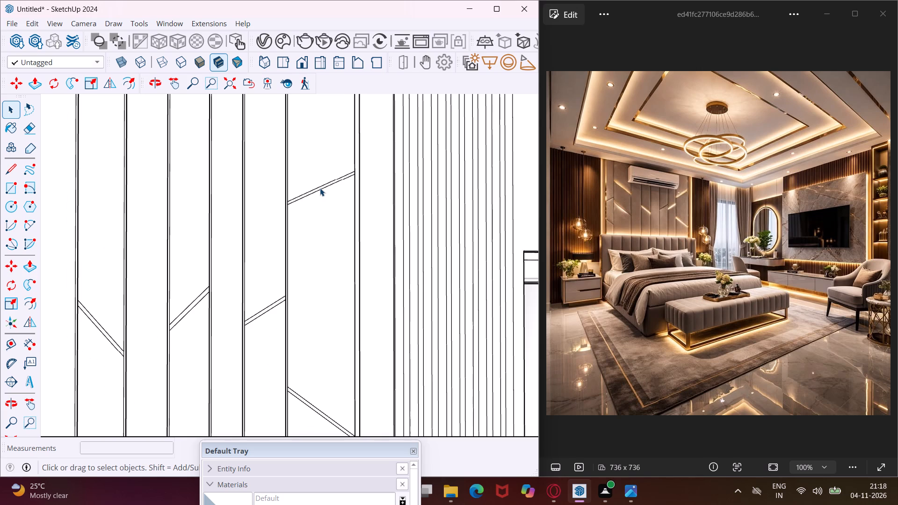
pyautogui.scroll(-7, 316, 192)
pyautogui.scroll(-3, 356, 233)
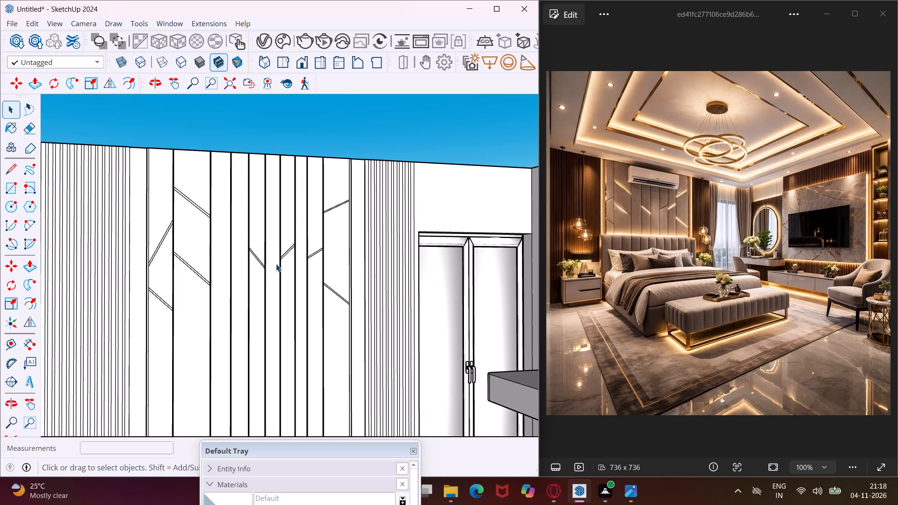
pyautogui.scroll(2, 137, 239)
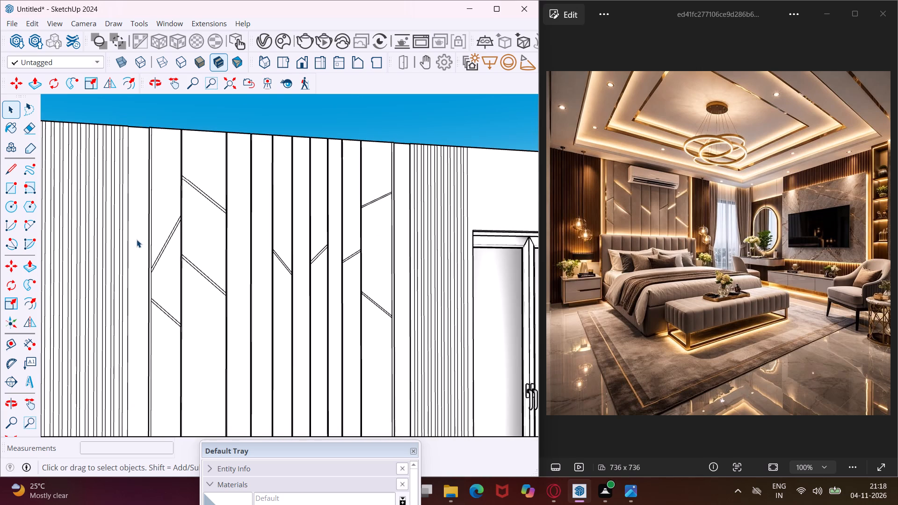
pyautogui.scroll(4, 155, 234)
pyautogui.scroll(10, 132, 318)
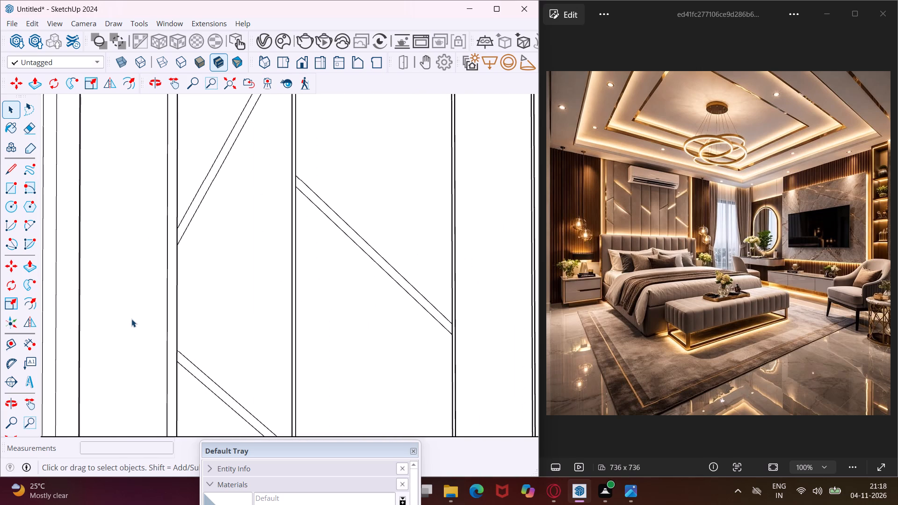
pyautogui.scroll(-7, 179, 233)
pyautogui.moveTo(181, 237); pyautogui.dragTo(198, 247, button='middle')
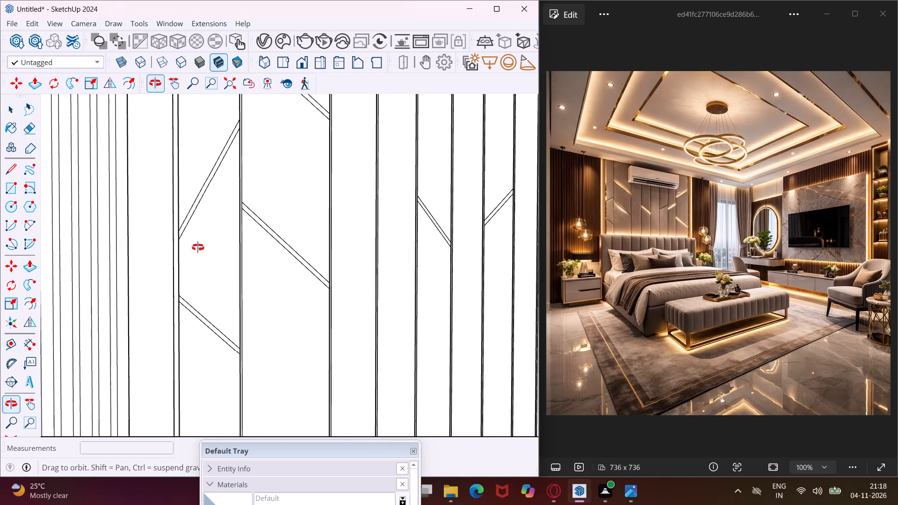
pyautogui.moveTo(198, 247); pyautogui.dragTo(229, 267, button='middle')
pyautogui.scroll(4, 192, 218)
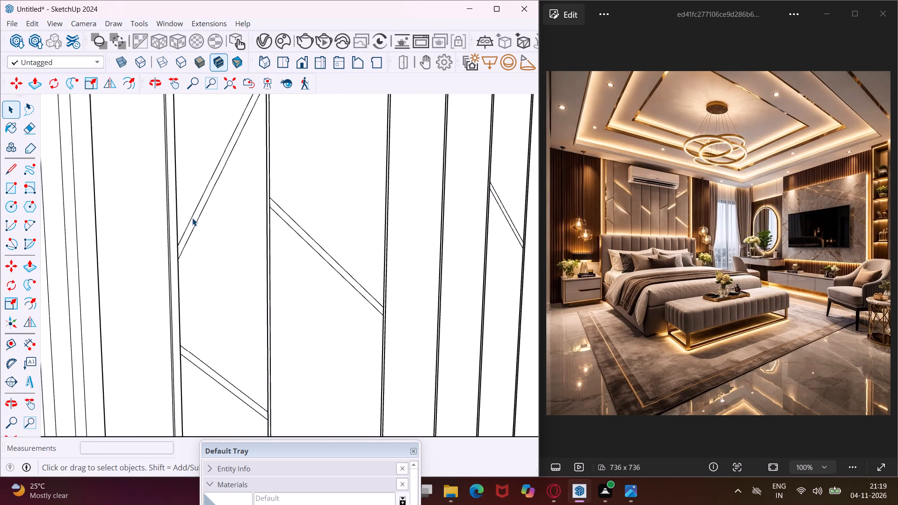
pyautogui.scroll(5, 192, 218)
pyautogui.moveTo(284, 214); pyautogui.dragTo(146, 209, button='middle')
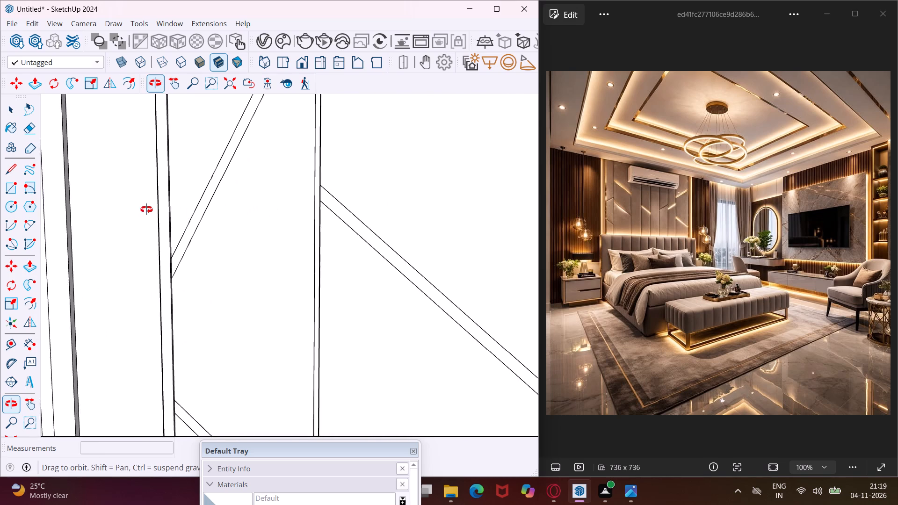
pyautogui.moveTo(146, 209); pyautogui.dragTo(133, 210, button='middle')
pyautogui.scroll(14, 323, 198)
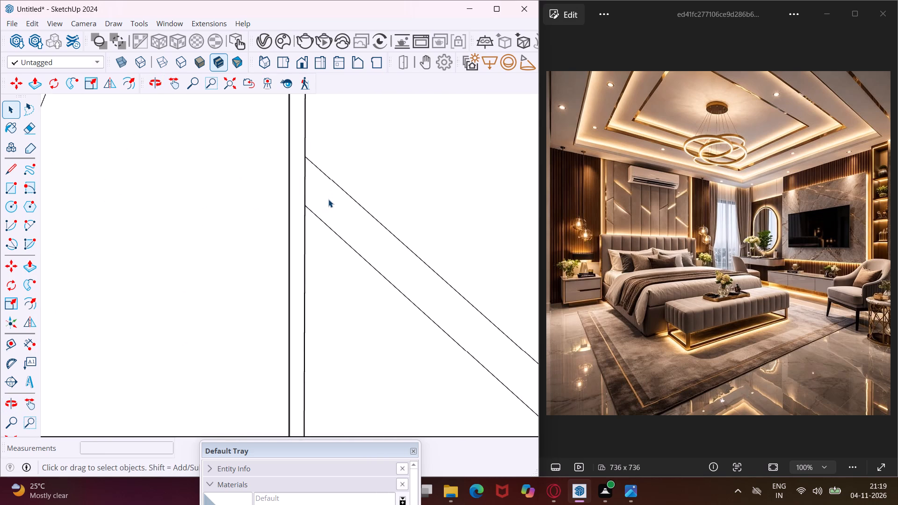
pyautogui.scroll(3, 328, 199)
pyautogui.click(328, 199)
pyautogui.press('p')
pyautogui.click(328, 199)
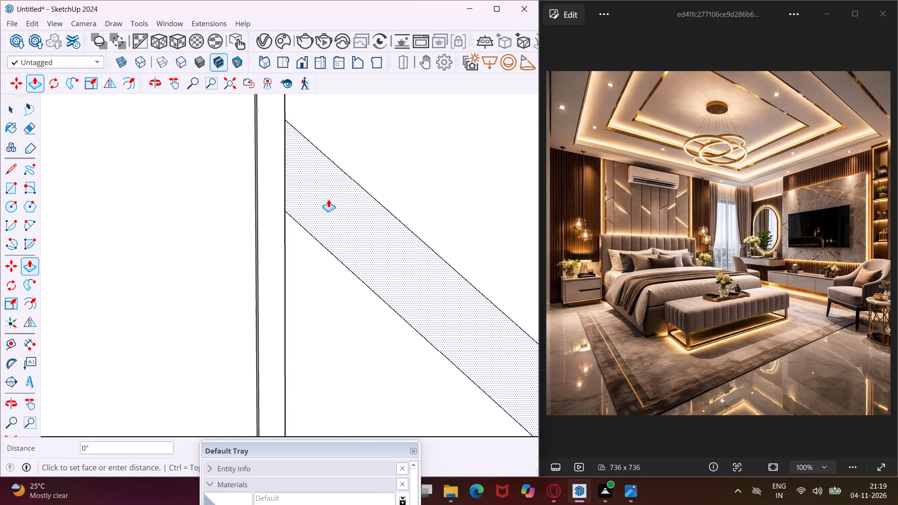
pyautogui.moveTo(302, 195); pyautogui.dragTo(444, 199, button='middle')
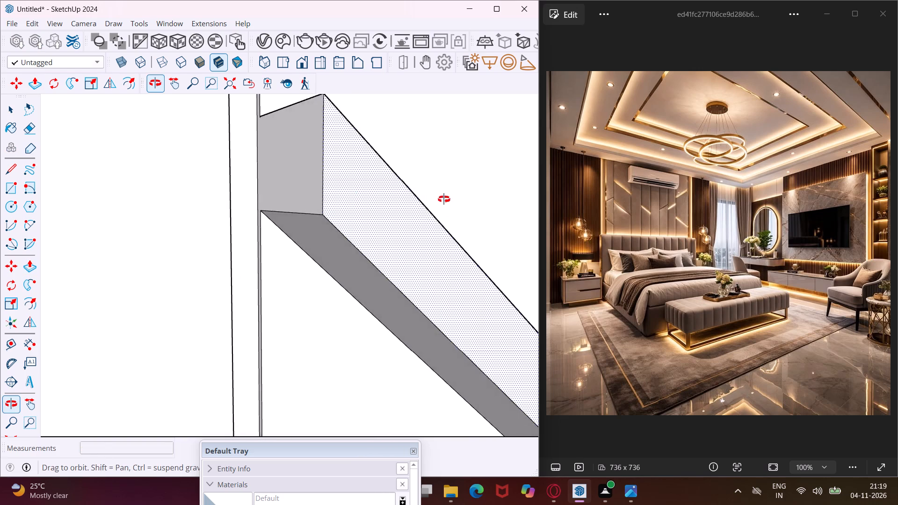
pyautogui.moveTo(444, 199); pyautogui.dragTo(444, 200, button='middle')
pyautogui.click(237, 259)
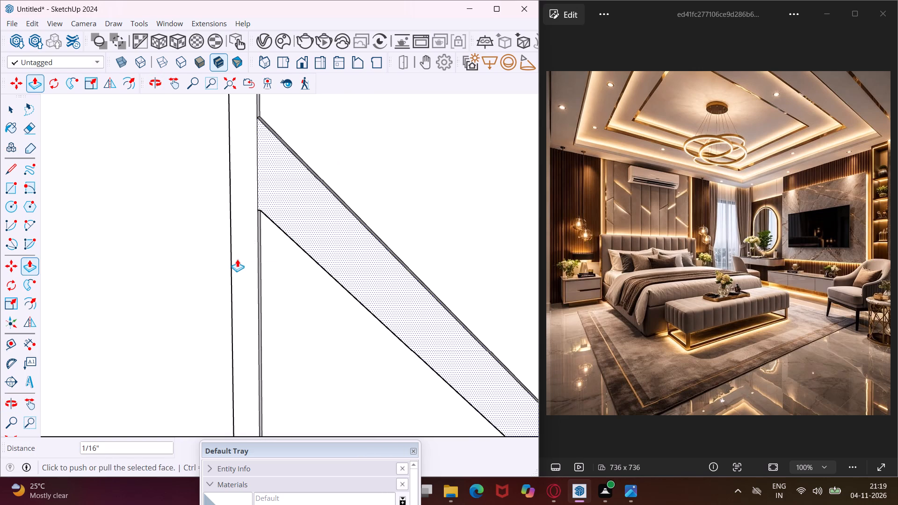
# Repeat the same 1/16" recess on the rising strip and the lower downward-sloping strip of the adjacent outer panel.
pyautogui.scroll(-19, 258, 203)
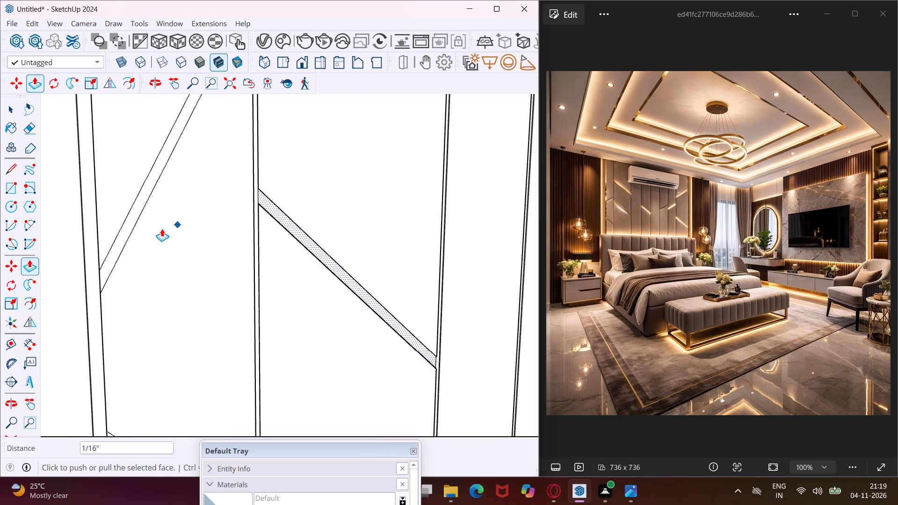
pyautogui.scroll(3, 122, 240)
pyautogui.press('Escape')
pyautogui.doubleClick(120, 244)
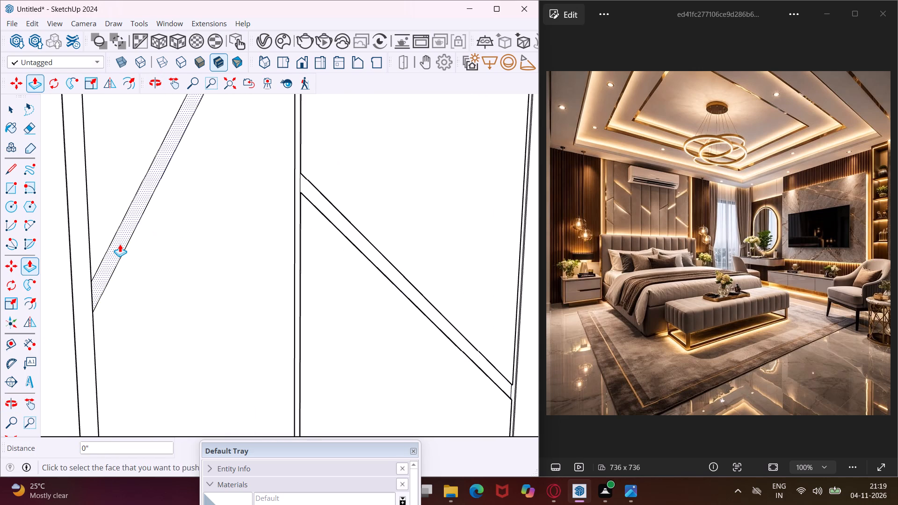
pyautogui.scroll(-9, 144, 216)
pyautogui.scroll(5, 134, 346)
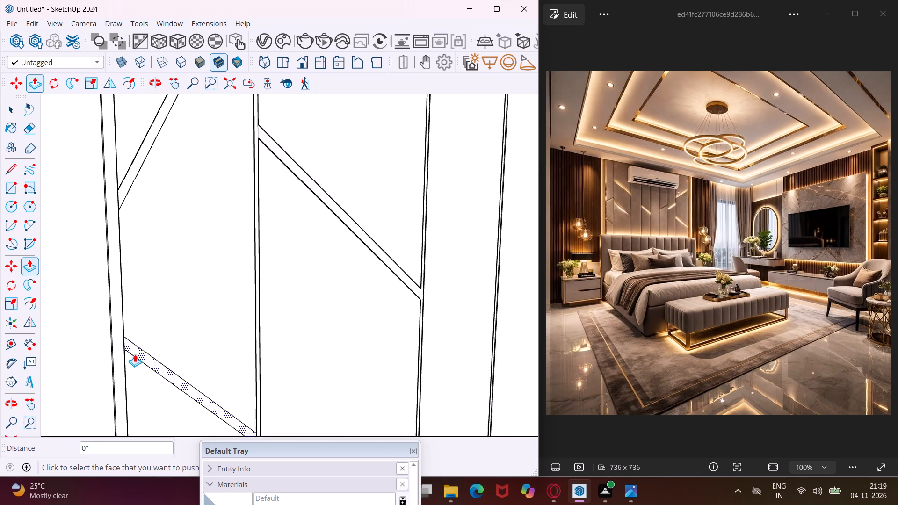
pyautogui.scroll(2, 135, 354)
pyautogui.doubleClick(135, 354)
pyautogui.scroll(-6, 133, 325)
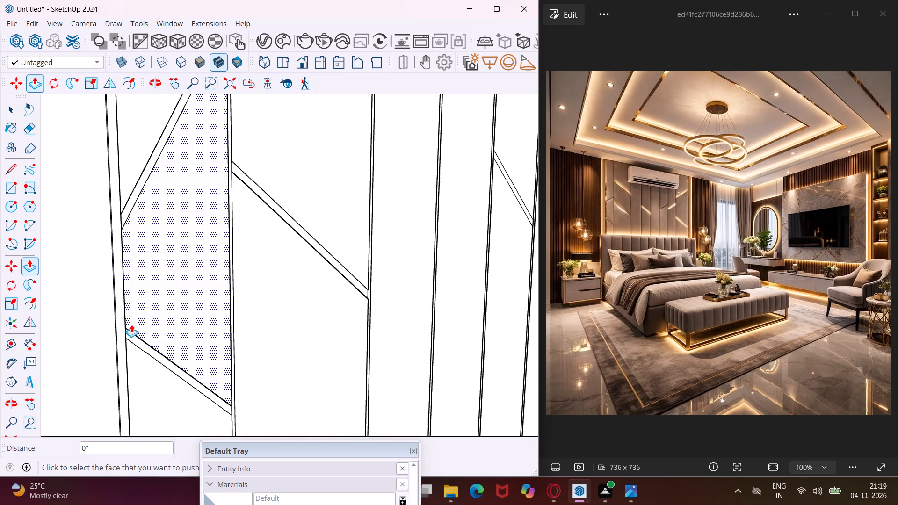
# Repeat the 1/16" Push/Pull recess on the wide panel's upper downward-sloping strip.
pyautogui.scroll(-13, 130, 325)
pyautogui.scroll(2, 202, 207)
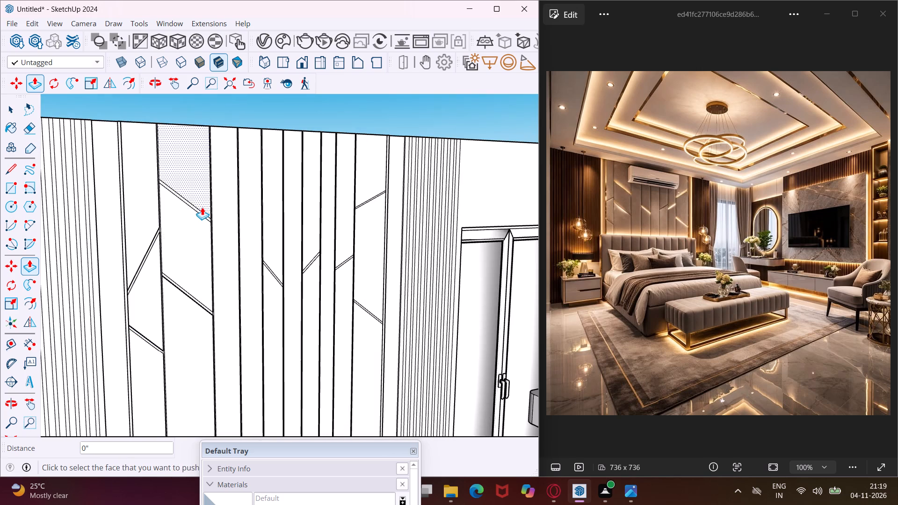
pyautogui.scroll(12, 202, 207)
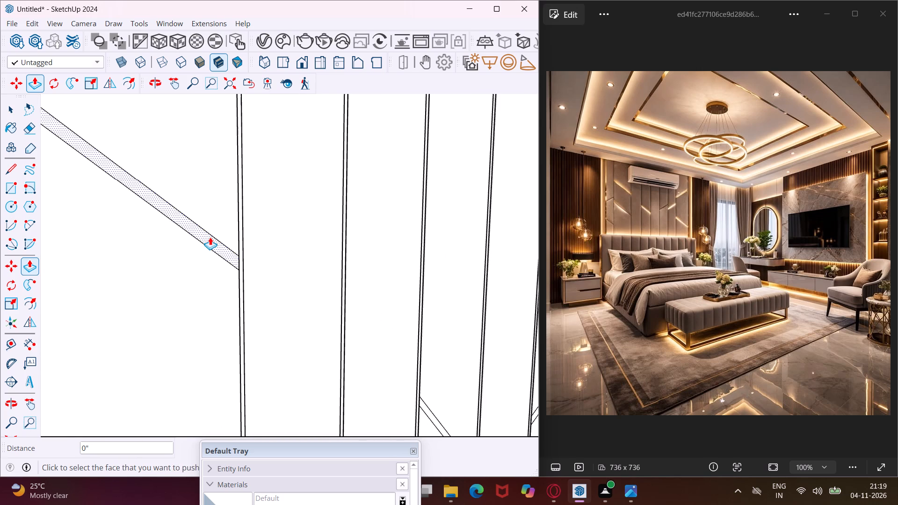
pyautogui.doubleClick(210, 237)
# Repeat the same 1/16" recess on the downward-sloping strip of the narrow panel in the middle of the wall.
pyautogui.scroll(-10, 230, 199)
pyautogui.scroll(2, 167, 329)
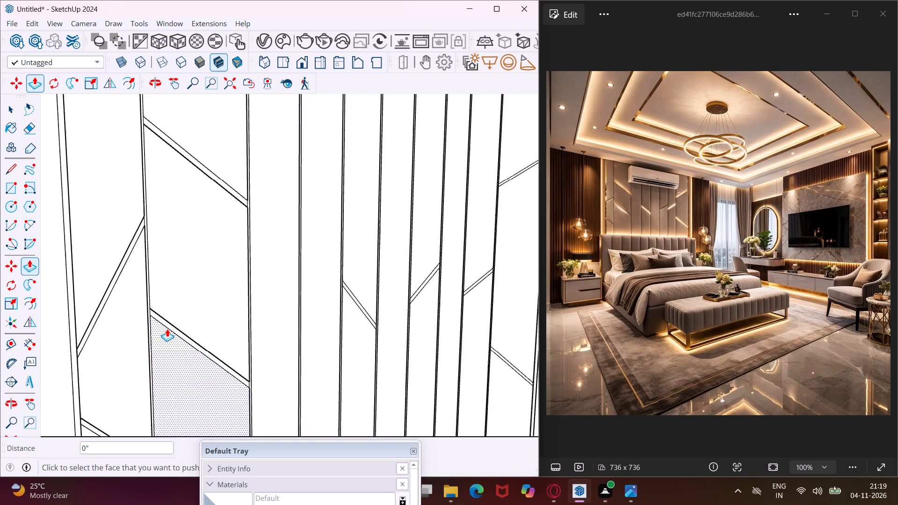
pyautogui.scroll(9, 167, 329)
pyautogui.scroll(-6, 148, 298)
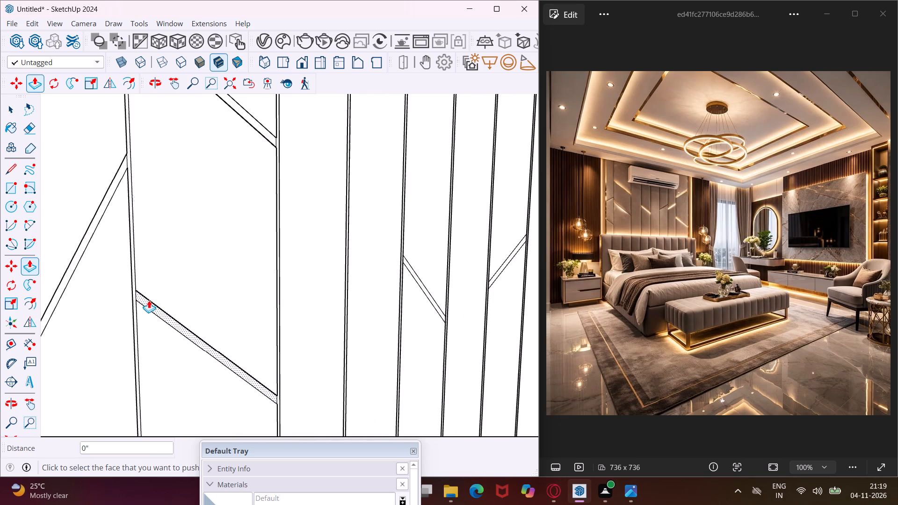
pyautogui.scroll(-4, 149, 300)
pyautogui.scroll(11, 345, 284)
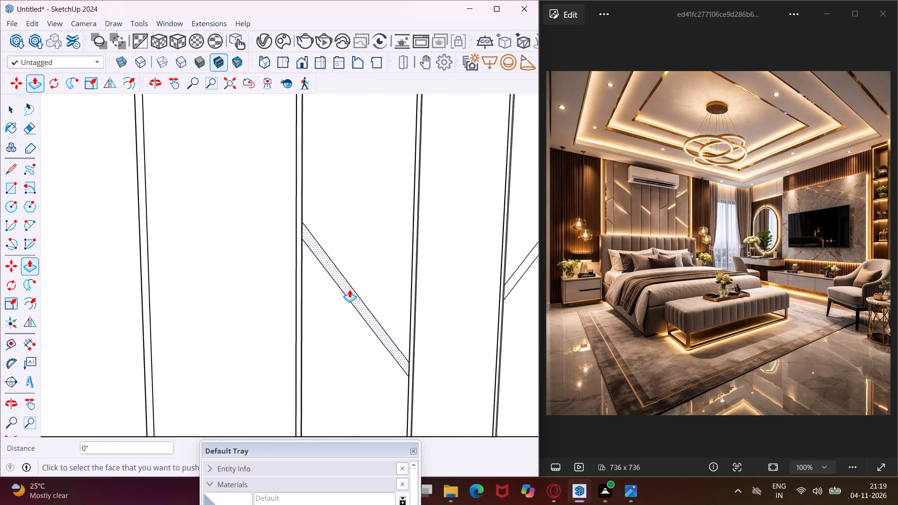
pyautogui.click(349, 289)
pyautogui.click(349, 289)
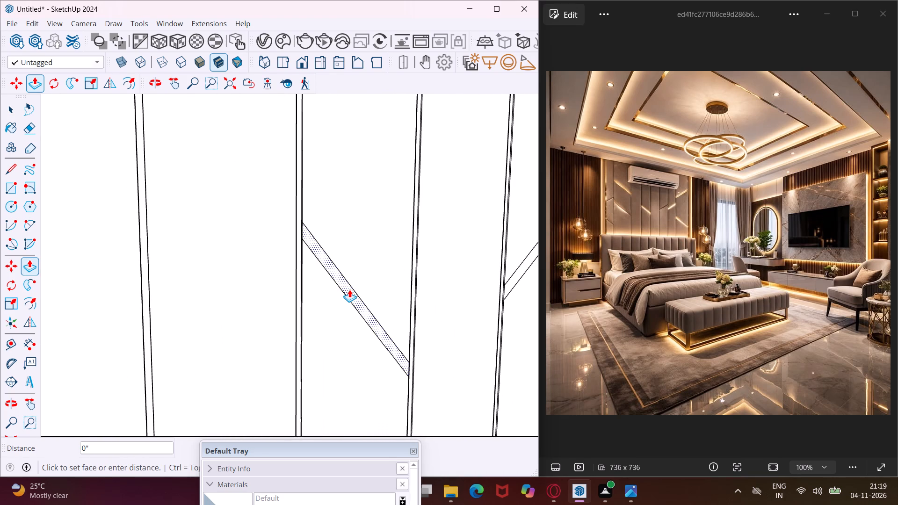
pyautogui.doubleClick(349, 289)
# Repeat the same recess on the window-side end panel's rising strip and the rising strips of the two nearby narrow panels.
pyautogui.scroll(-13, 272, 283)
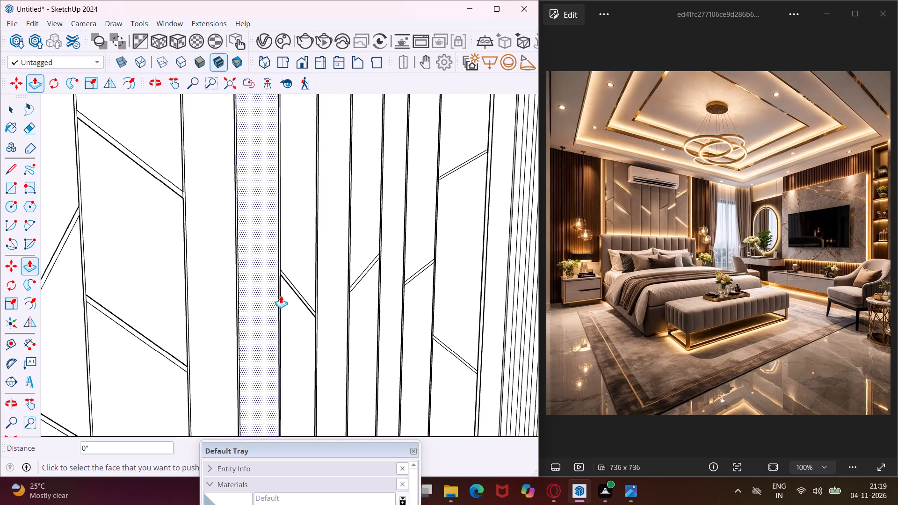
pyautogui.scroll(8, 447, 173)
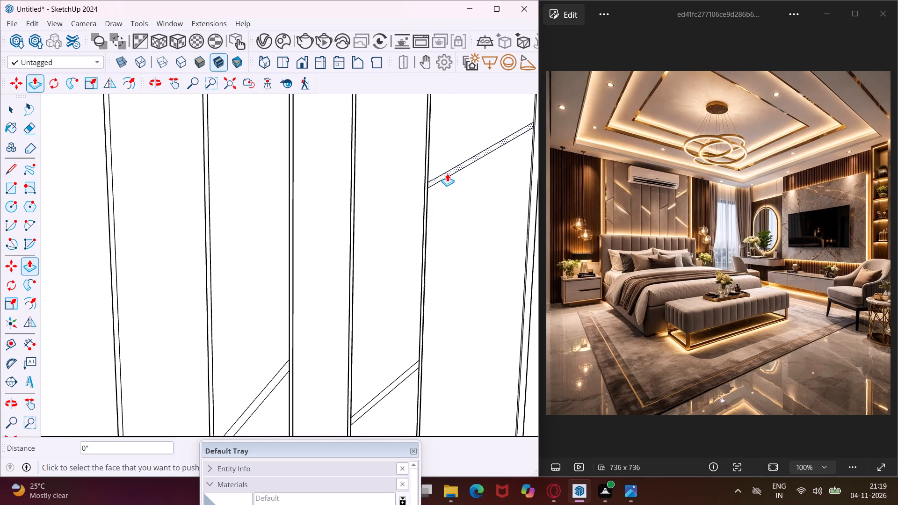
pyautogui.doubleClick(447, 173)
pyautogui.scroll(-5, 444, 178)
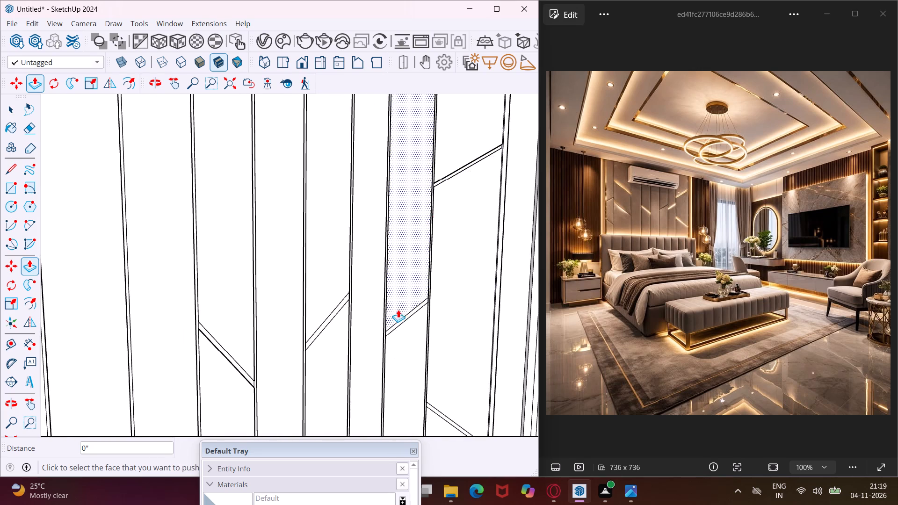
pyautogui.scroll(8, 389, 324)
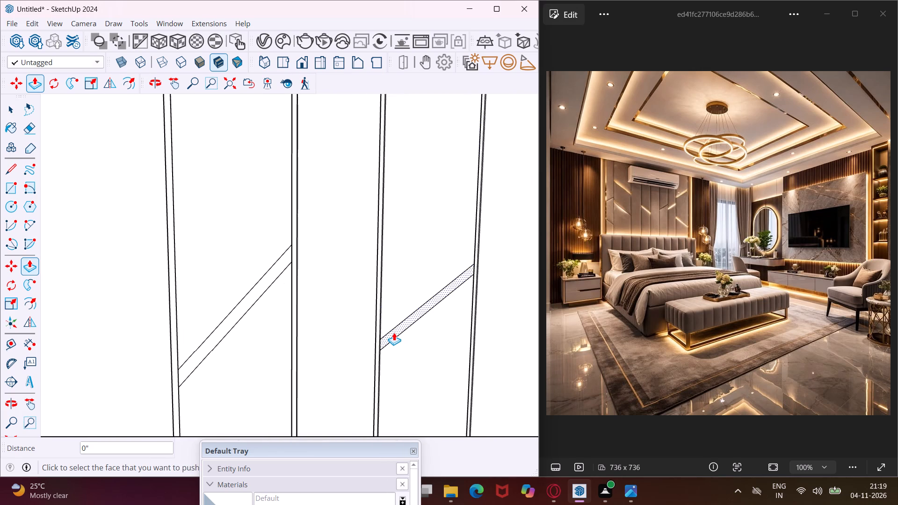
pyautogui.doubleClick(394, 332)
pyautogui.scroll(2, 244, 311)
pyautogui.doubleClick(241, 307)
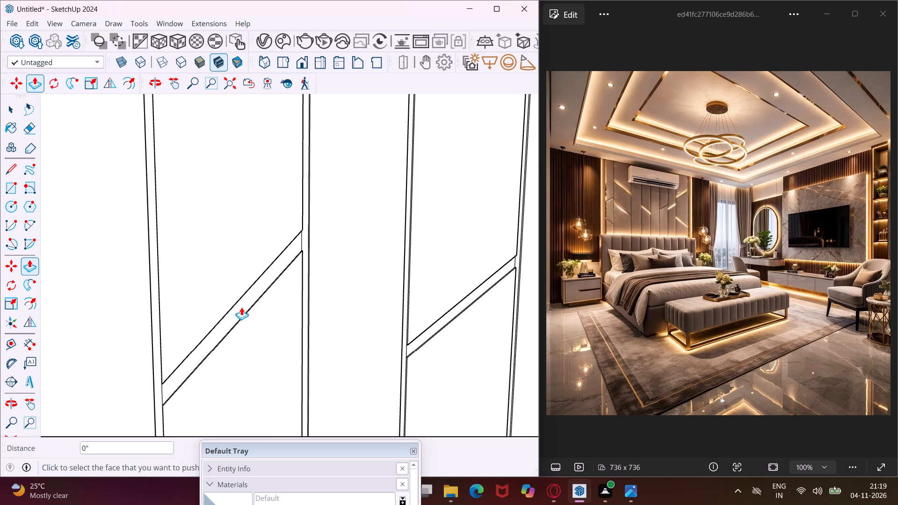
# Repeat the same recess on the window-side end panel's lower downward-sloping strip.
pyautogui.scroll(-8, 306, 231)
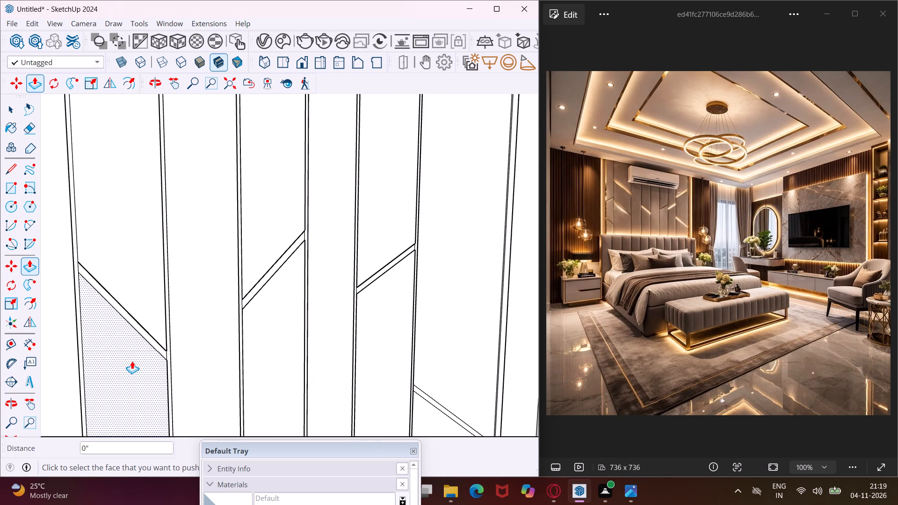
pyautogui.scroll(5, 138, 344)
pyautogui.moveTo(154, 337); pyautogui.dragTo(185, 347, button='middle')
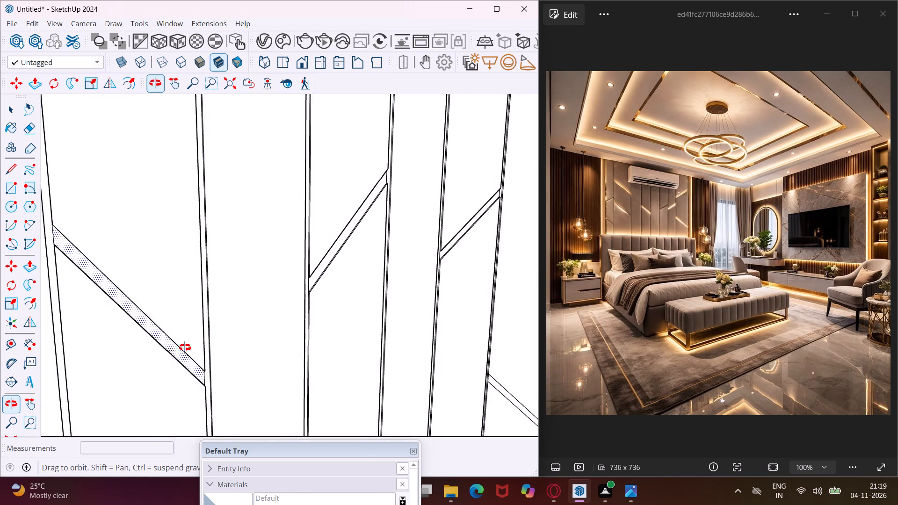
pyautogui.moveTo(185, 347); pyautogui.dragTo(162, 343, button='middle')
pyautogui.scroll(-4, 136, 327)
pyautogui.scroll(5, 453, 395)
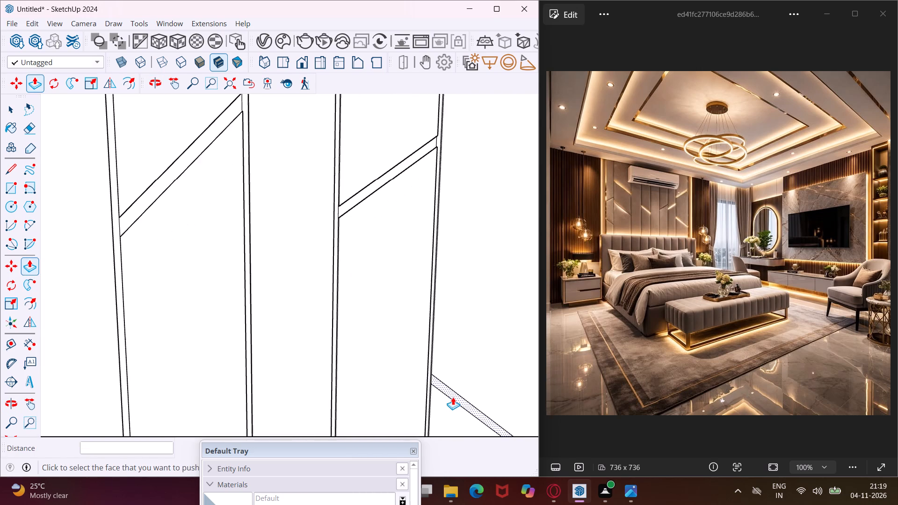
pyautogui.scroll(1, 453, 397)
pyautogui.doubleClick(453, 397)
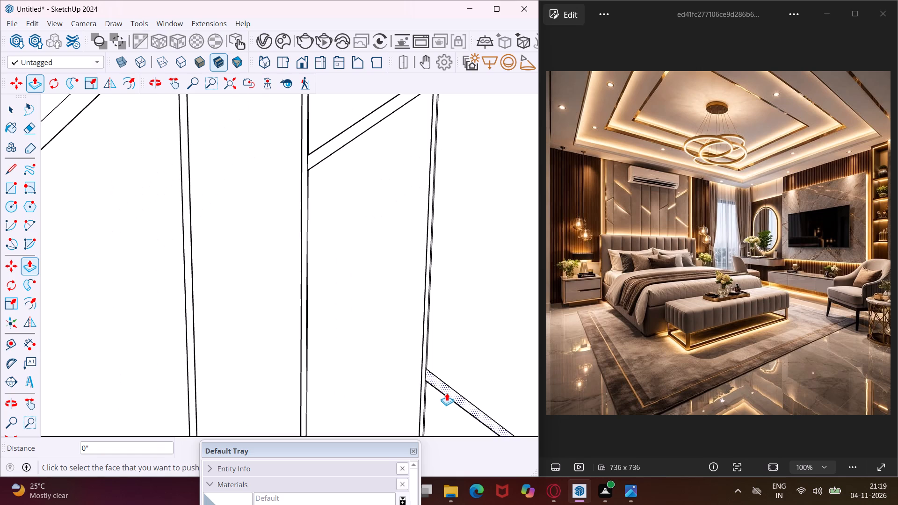
# Inspect the diagonal strips across the panelled wall for any left unrecessed, and end Push/Pull.
pyautogui.scroll(-17, 406, 361)
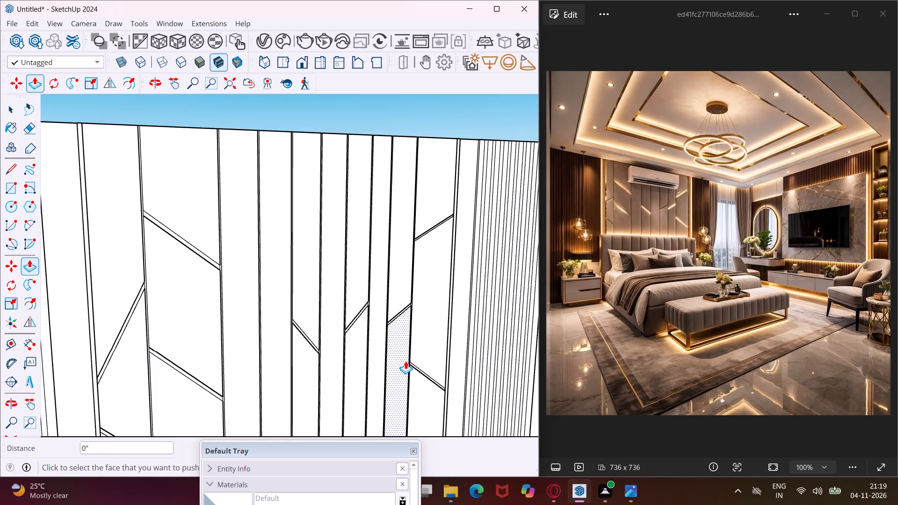
pyautogui.scroll(-5, 406, 361)
pyautogui.scroll(5, 406, 341)
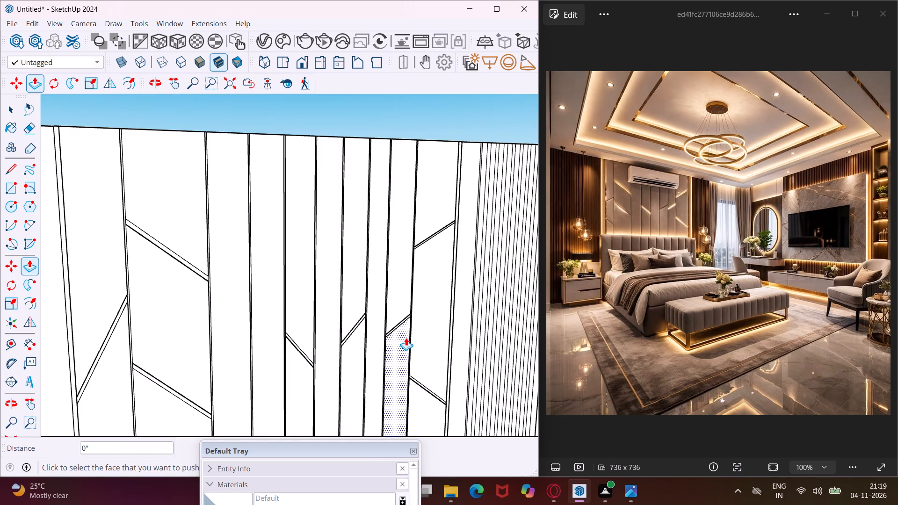
pyautogui.scroll(8, 401, 332)
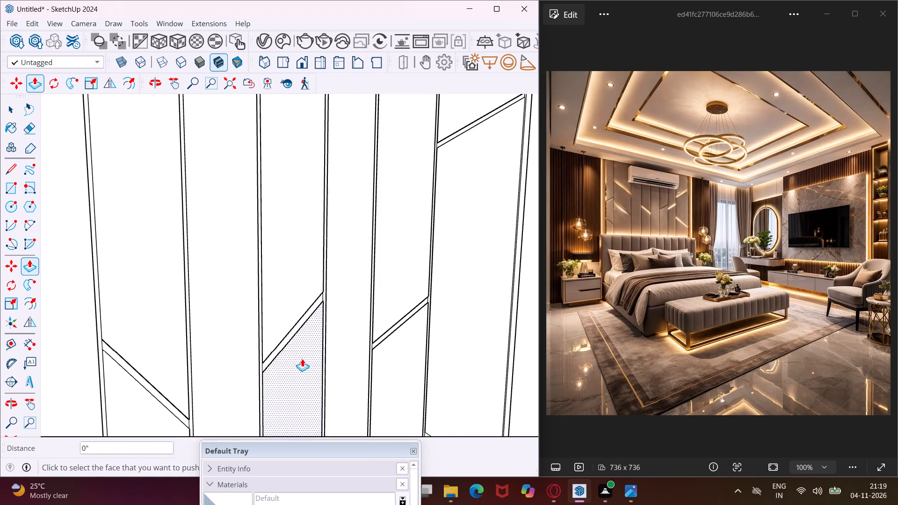
pyautogui.scroll(-5, 294, 353)
pyautogui.scroll(1, 297, 346)
pyautogui.scroll(-5, 305, 322)
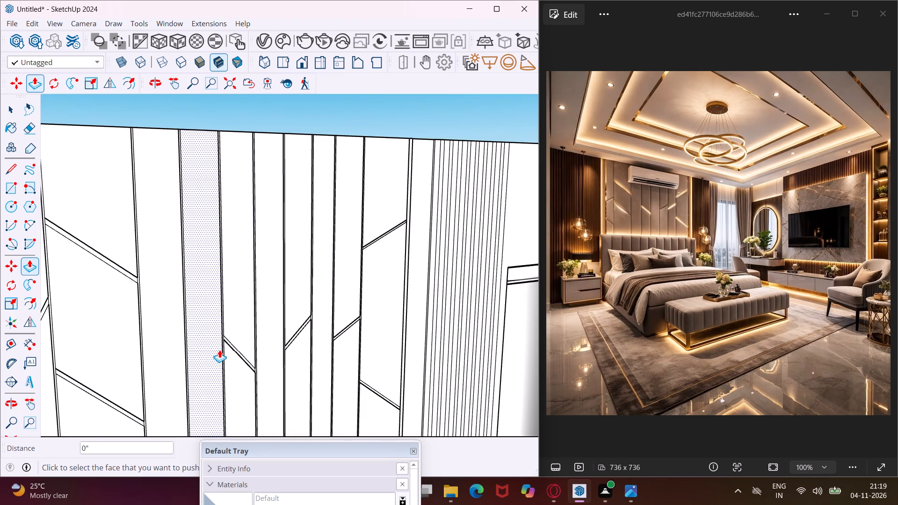
pyautogui.press('Escape')
pyautogui.press('space')
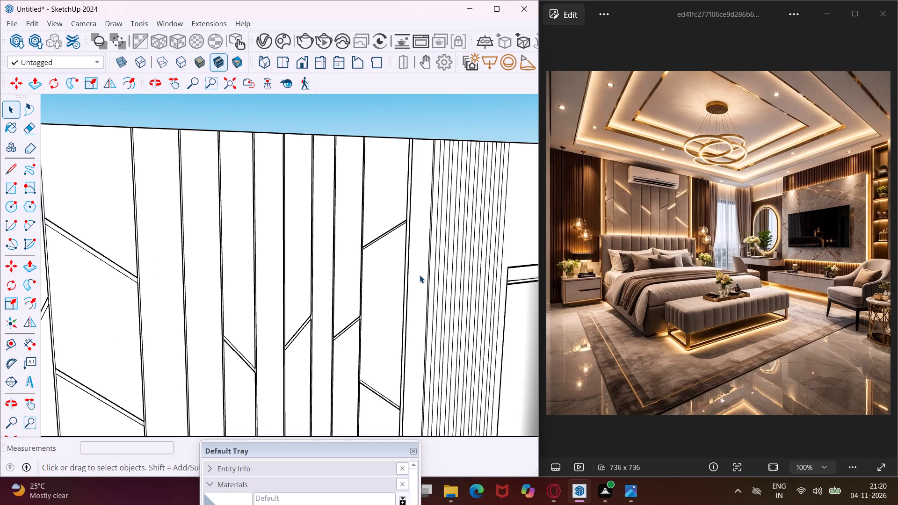
# Review the panelled wall and the whole room, and examine the floating console on the TV wall.
pyautogui.scroll(-4, 401, 245)
pyautogui.moveTo(327, 270); pyautogui.dragTo(407, 260, button='middle')
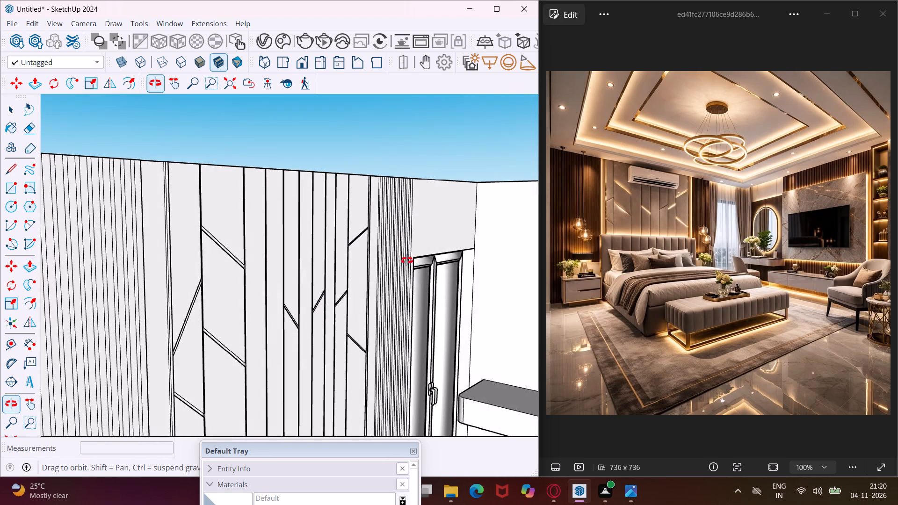
pyautogui.moveTo(407, 260); pyautogui.dragTo(362, 252, button='middle')
pyautogui.scroll(-11, 354, 242)
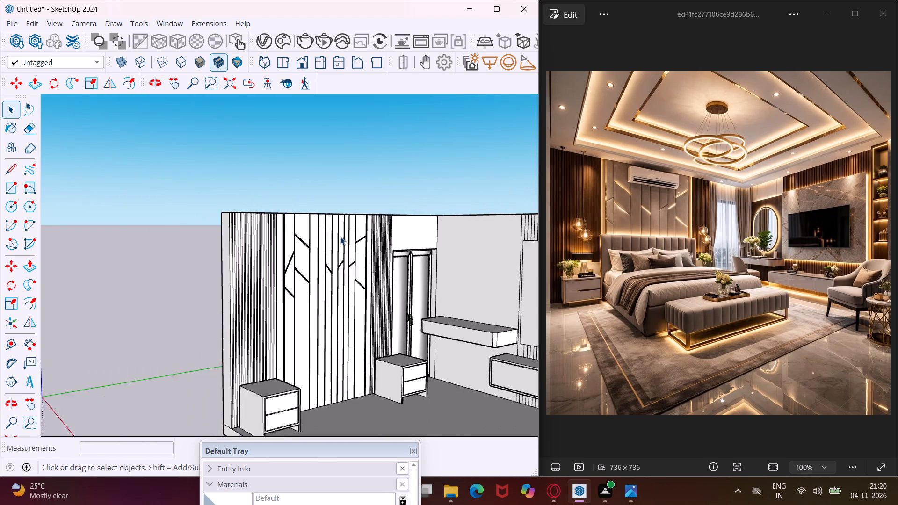
pyautogui.scroll(-3, 324, 234)
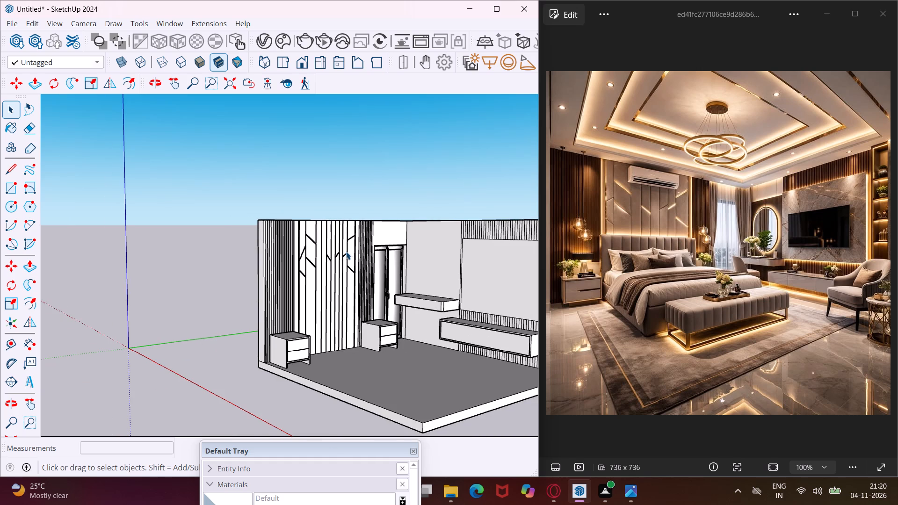
pyautogui.moveTo(340, 251); pyautogui.dragTo(231, 254, button='middle')
pyautogui.scroll(-1, 243, 242)
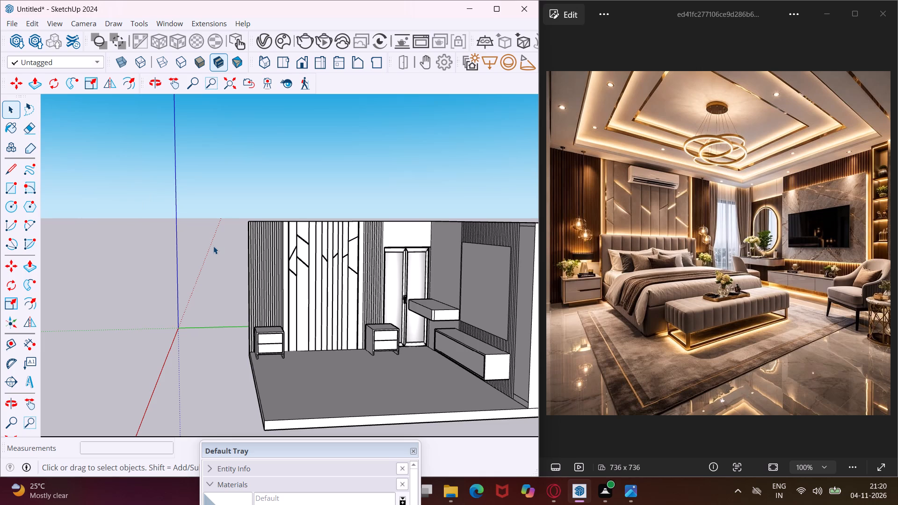
pyautogui.moveTo(213, 246); pyautogui.dragTo(431, 292, button='middle')
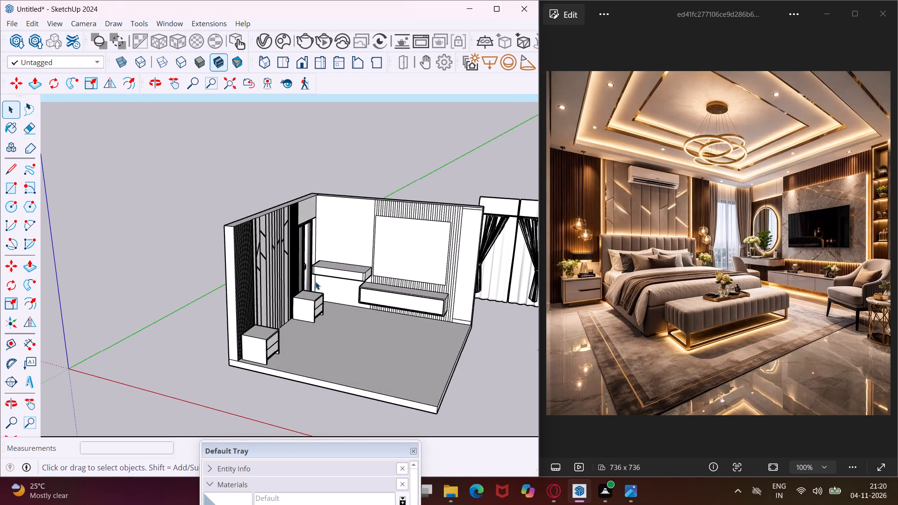
pyautogui.scroll(-1, 333, 293)
pyautogui.scroll(5, 415, 299)
pyautogui.moveTo(415, 299); pyautogui.dragTo(465, 309, button='middle')
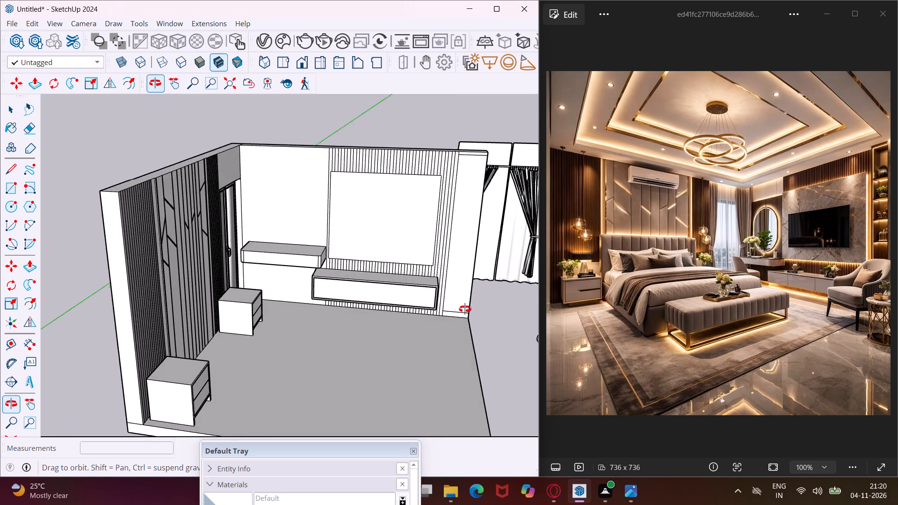
pyautogui.moveTo(465, 309); pyautogui.dragTo(465, 309, button='middle')
pyautogui.scroll(10, 435, 288)
pyautogui.moveTo(415, 294); pyautogui.dragTo(453, 271, button='middle')
pyautogui.scroll(1, 453, 271)
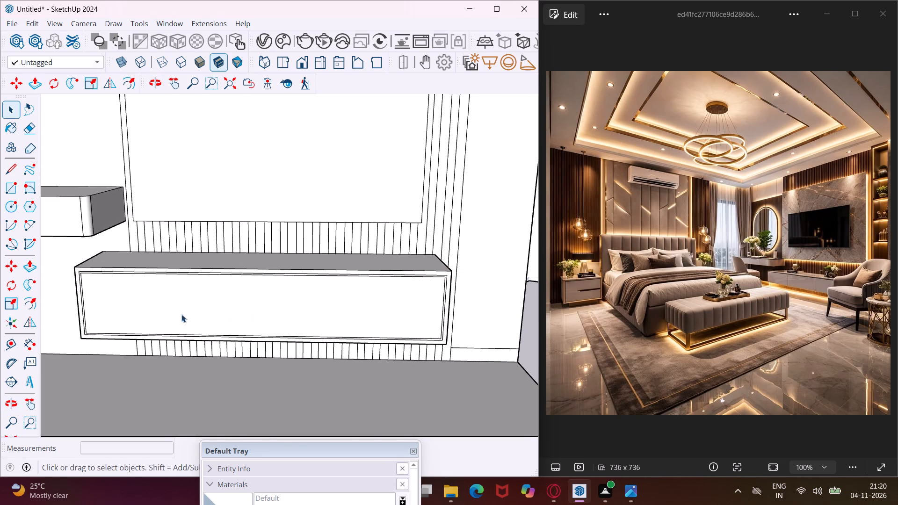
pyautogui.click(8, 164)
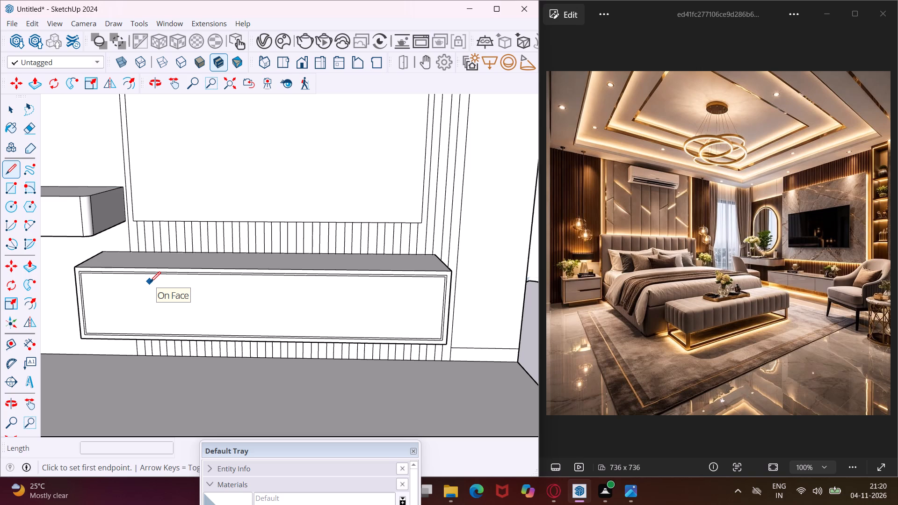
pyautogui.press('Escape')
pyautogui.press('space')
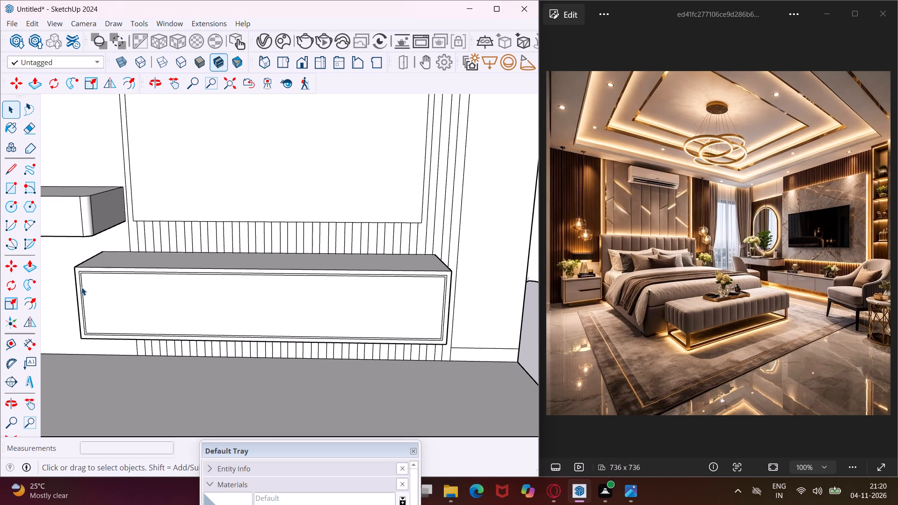
# Copy the inner vertical edge of the TV console's front frame about 7' 1 13/16" across to the frame's opposite inner corner.
pyautogui.click(81, 287)
pyautogui.press('m')
pyautogui.scroll(7, 80, 285)
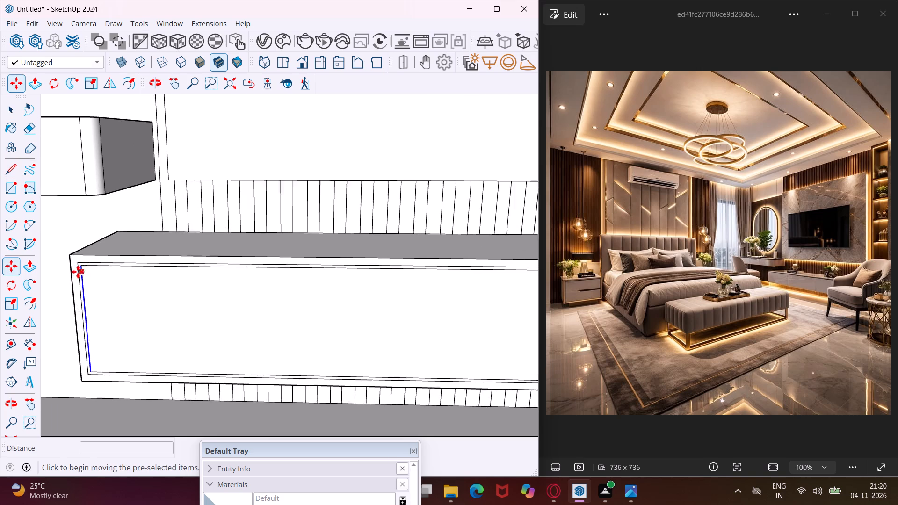
pyautogui.click(81, 267)
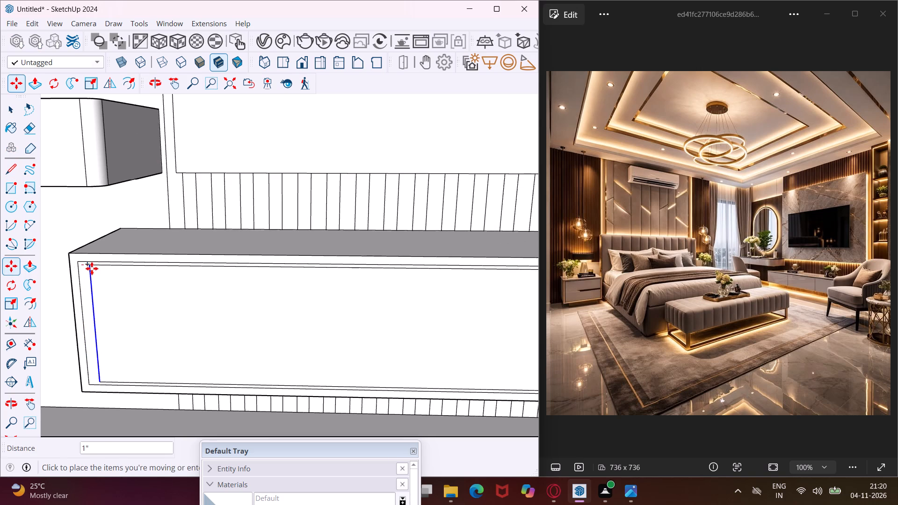
pyautogui.scroll(-8, 50, 260)
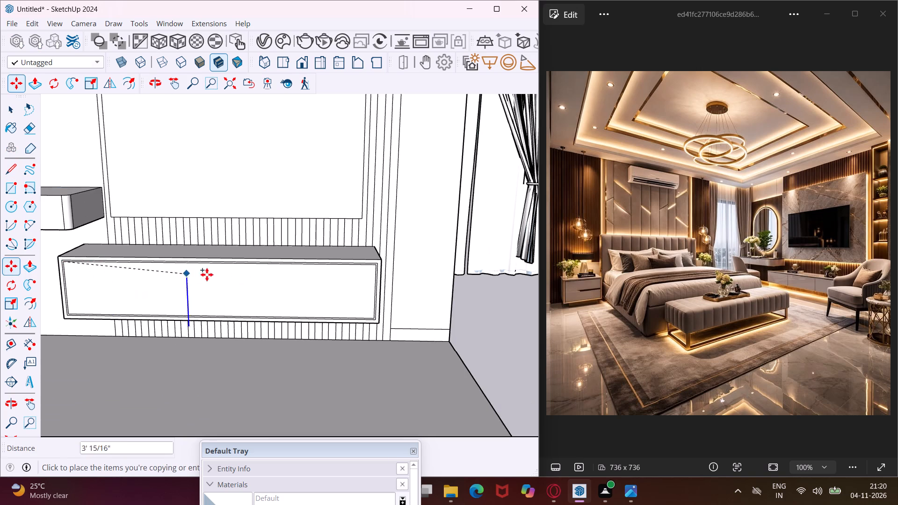
pyautogui.scroll(11, 376, 265)
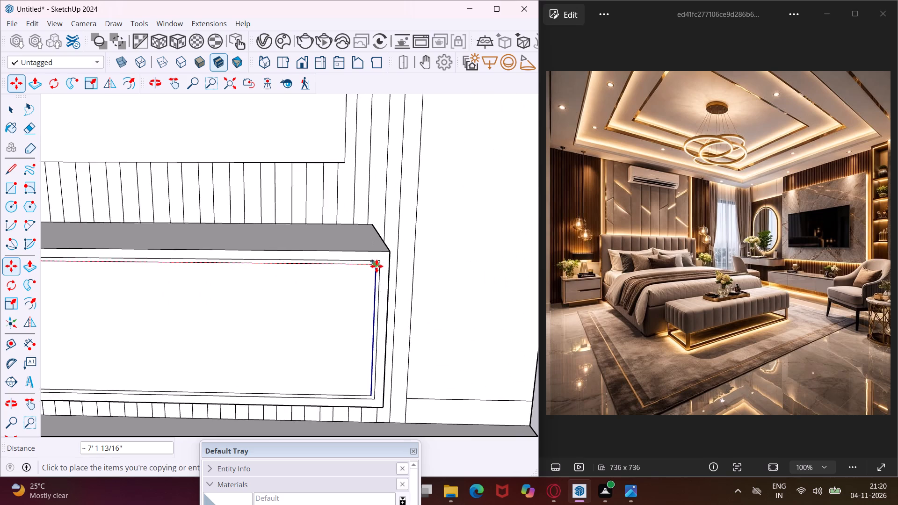
pyautogui.scroll(2, 377, 266)
pyautogui.click(377, 266)
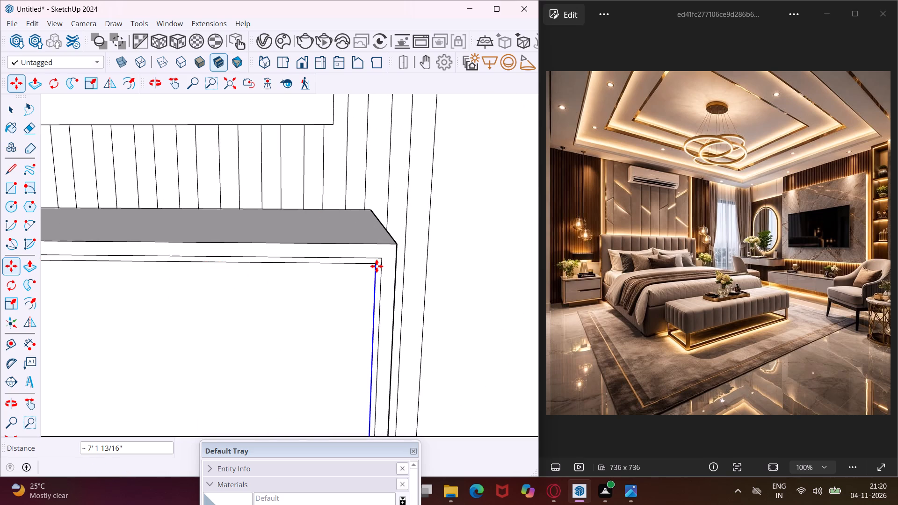
# Divide the copied edge's spacing by 3 to split the TV console's front into three equal bays.
pyautogui.press('/')
pyautogui.press('3')
pyautogui.press('Return')
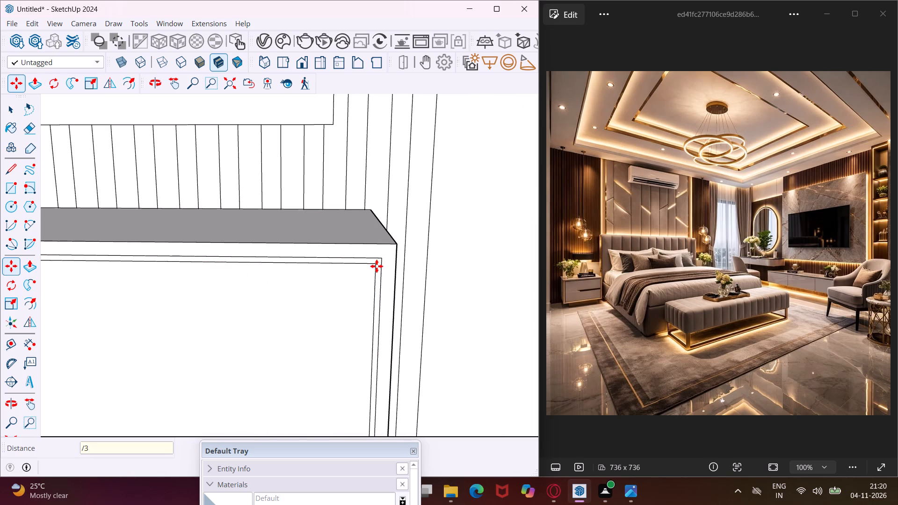
pyautogui.scroll(-14, 377, 266)
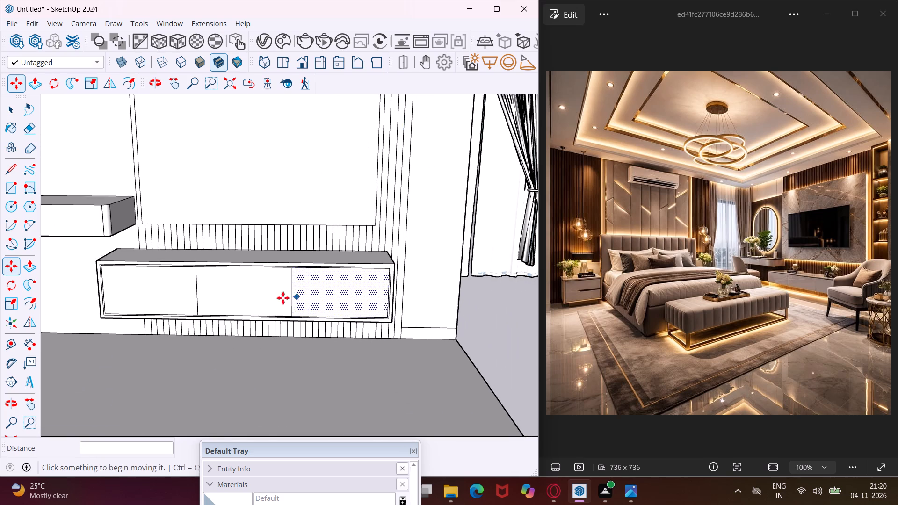
pyautogui.press('Escape')
pyautogui.press('space')
# Copy the console's middle front panel .4" sideways toward the window to double both vertical dividers into thin gap strips.
pyautogui.scroll(4, 228, 285)
pyautogui.click(227, 284)
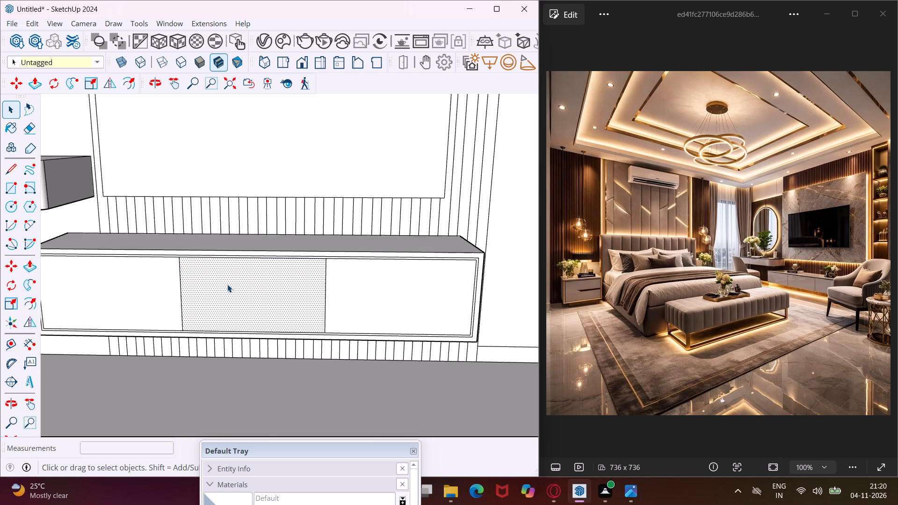
pyautogui.press('m')
pyautogui.scroll(6, 296, 252)
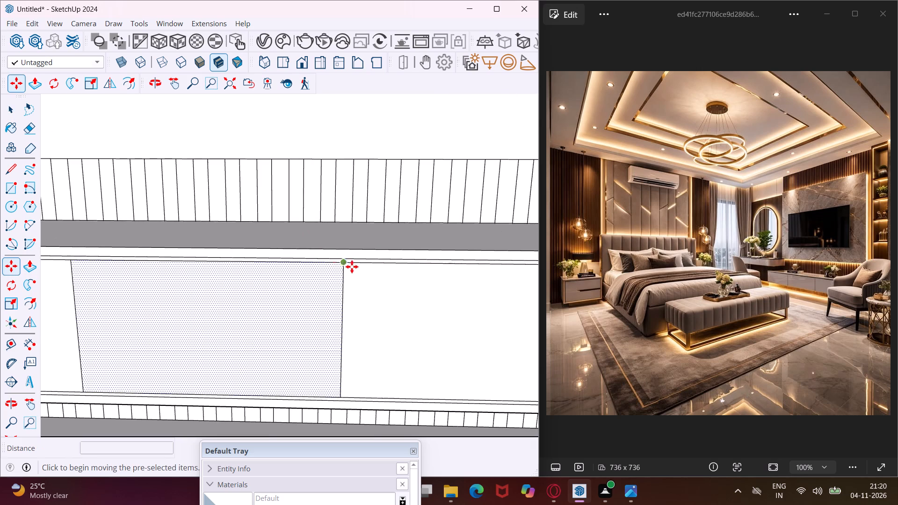
pyautogui.click(344, 263)
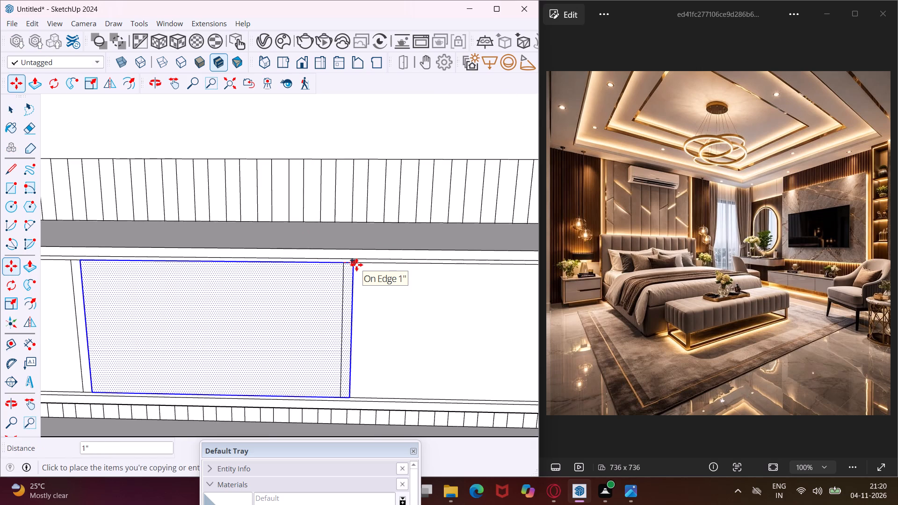
pyautogui.write('.4"')
pyautogui.press('Return')
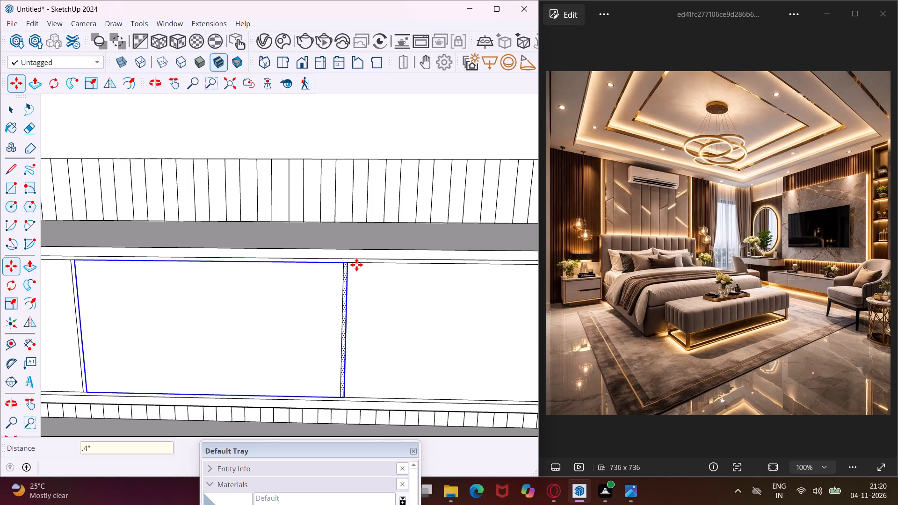
pyautogui.press('Escape')
pyautogui.press('space')
# Push/Pull copies of the floating vanity desk's top face down 3/4" and 1" to mark a thin strip below its top slab.
pyautogui.scroll(-6, 356, 265)
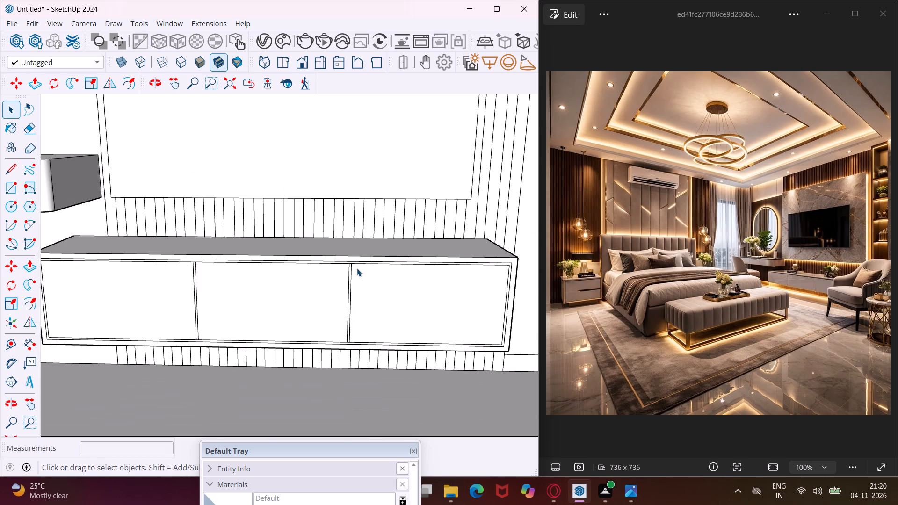
pyautogui.scroll(-9, 357, 268)
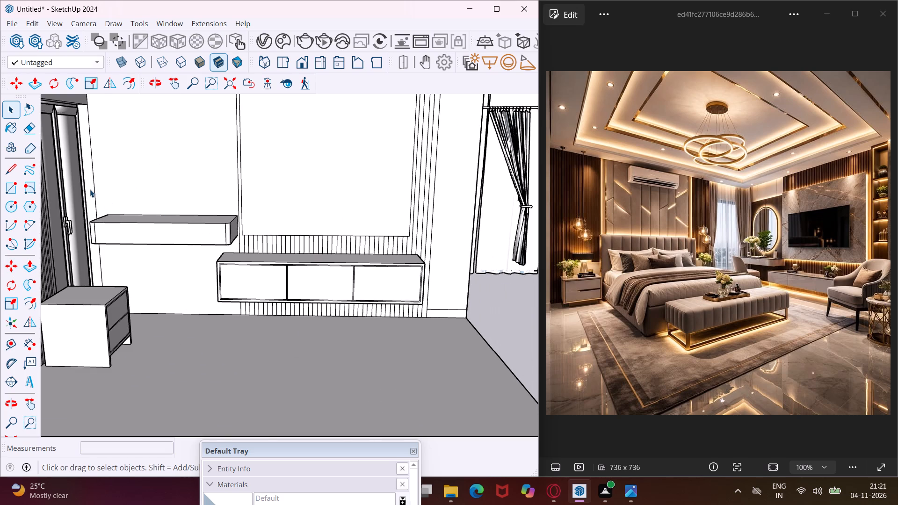
pyautogui.scroll(8, 90, 189)
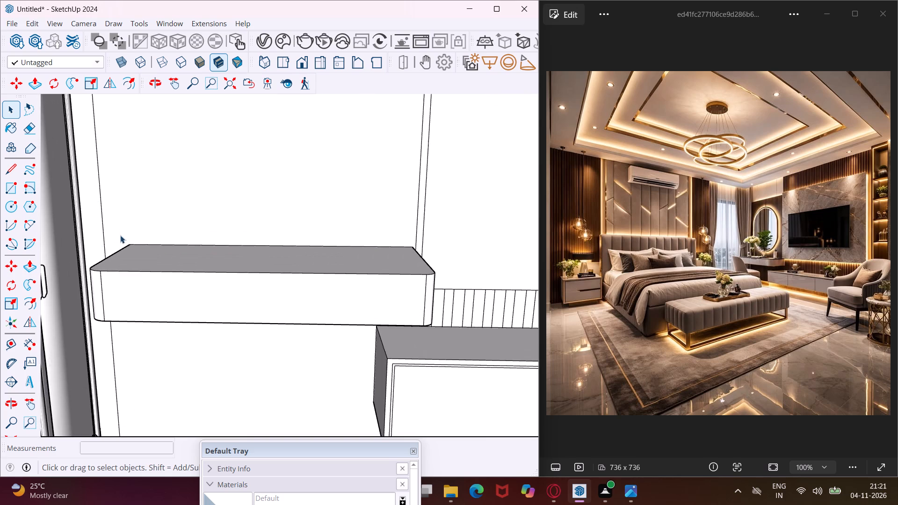
pyautogui.scroll(3, 121, 236)
pyautogui.scroll(-2, 146, 275)
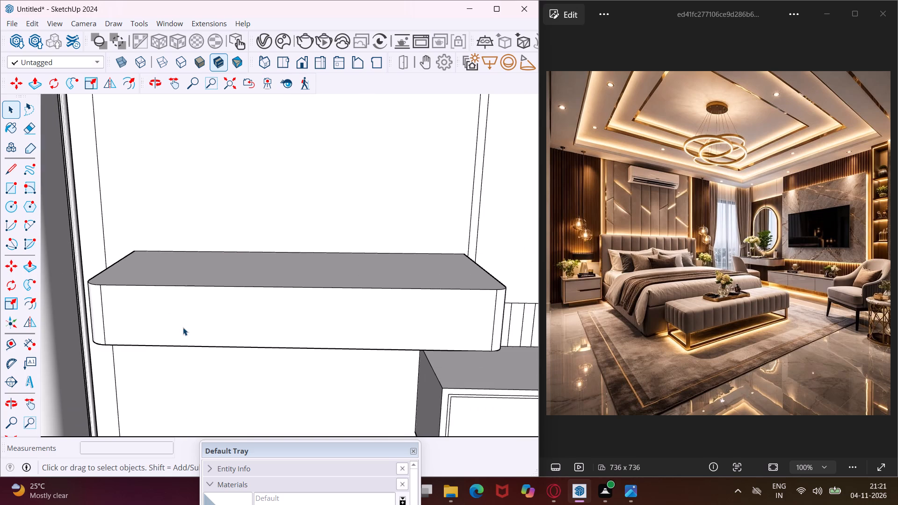
pyautogui.moveTo(239, 319); pyautogui.dragTo(167, 317, button='middle')
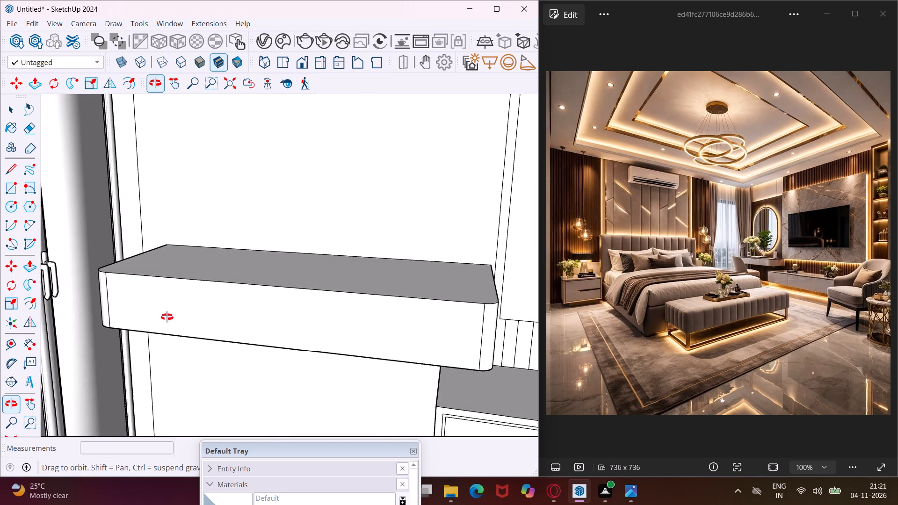
pyautogui.moveTo(167, 317); pyautogui.dragTo(155, 318, button='middle')
pyautogui.scroll(2, 370, 331)
pyautogui.moveTo(367, 326); pyautogui.dragTo(340, 319, button='middle')
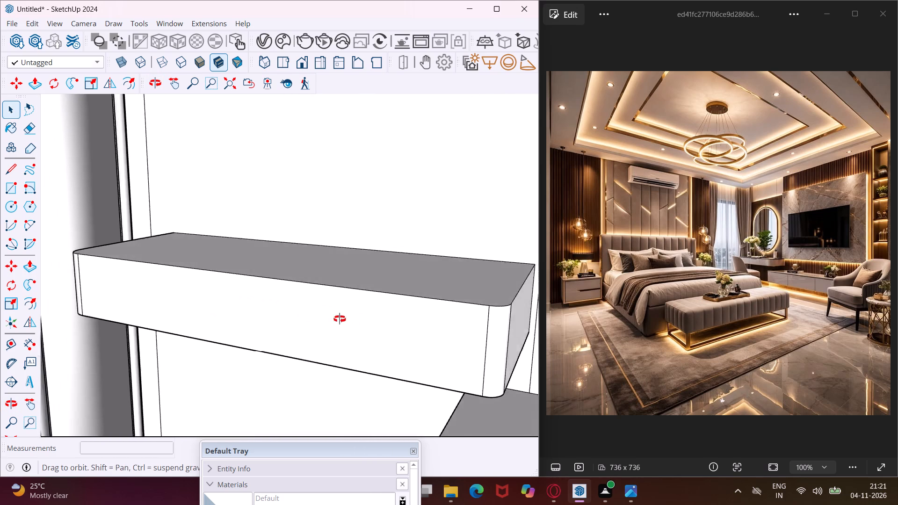
pyautogui.moveTo(340, 319); pyautogui.dragTo(275, 334, button='middle')
pyautogui.click(398, 315)
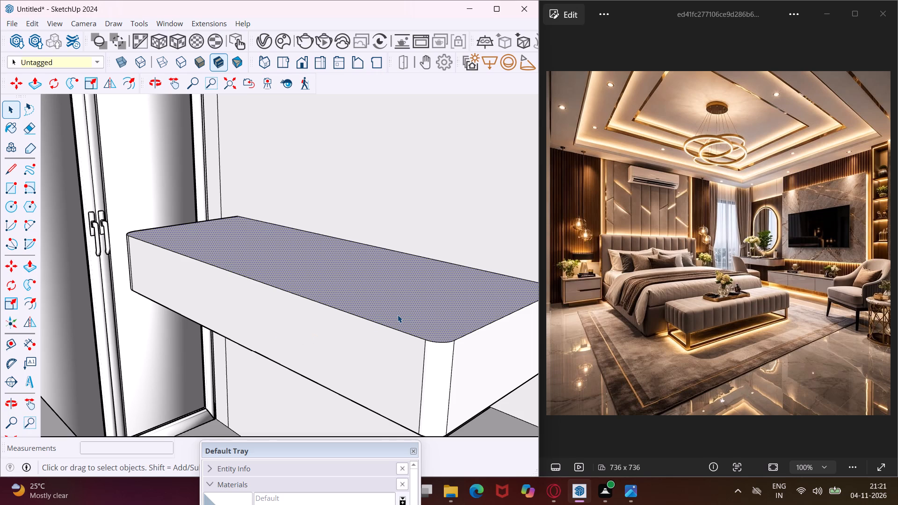
pyautogui.press('p')
pyautogui.click(398, 315)
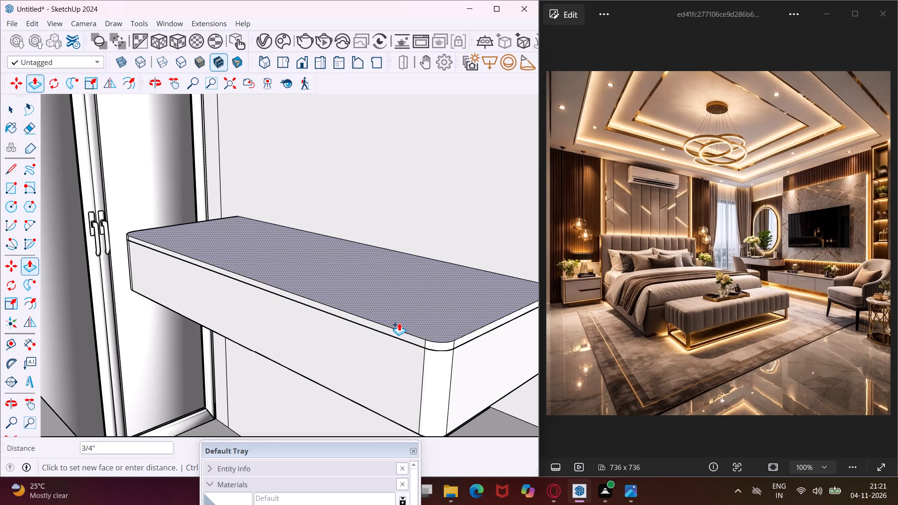
pyautogui.click(399, 323)
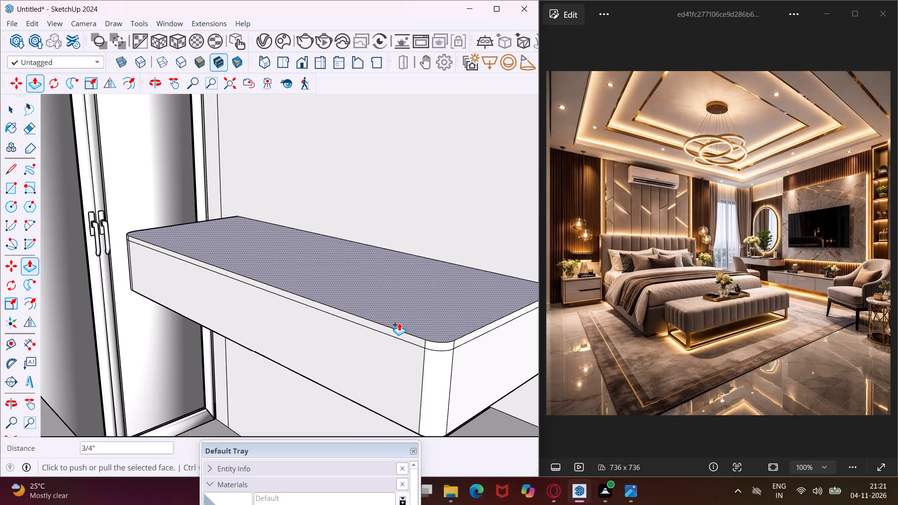
pyautogui.scroll(3, 399, 323)
pyautogui.click(399, 323)
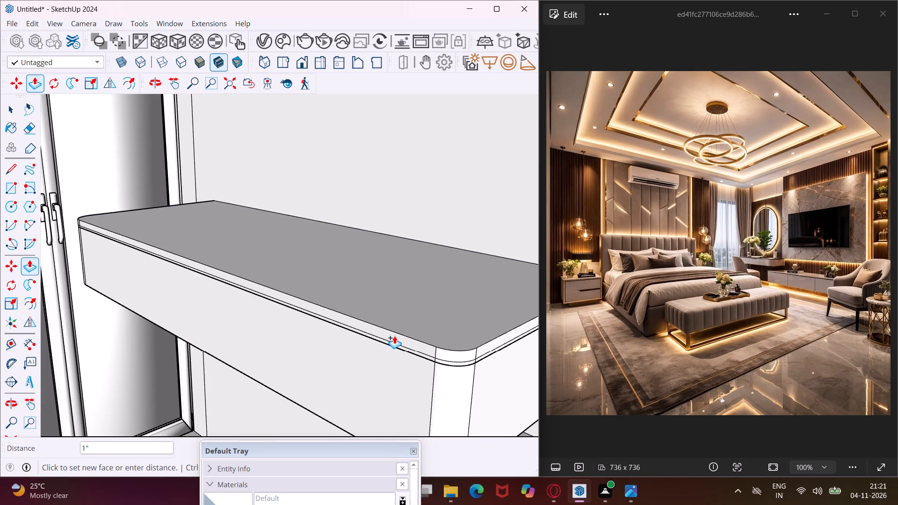
pyautogui.click(394, 336)
pyautogui.scroll(-5, 371, 272)
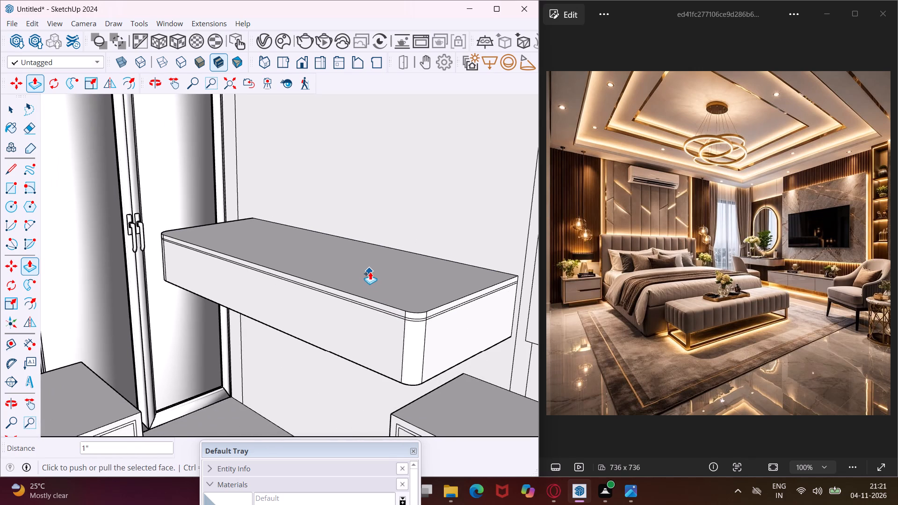
pyautogui.press('Escape')
pyautogui.press('space')
# Draw an 8" vertical line near the middle of the floating desk's front, from its bottom edge up to the thin strip.
pyautogui.moveTo(370, 272); pyautogui.dragTo(464, 260, button='middle')
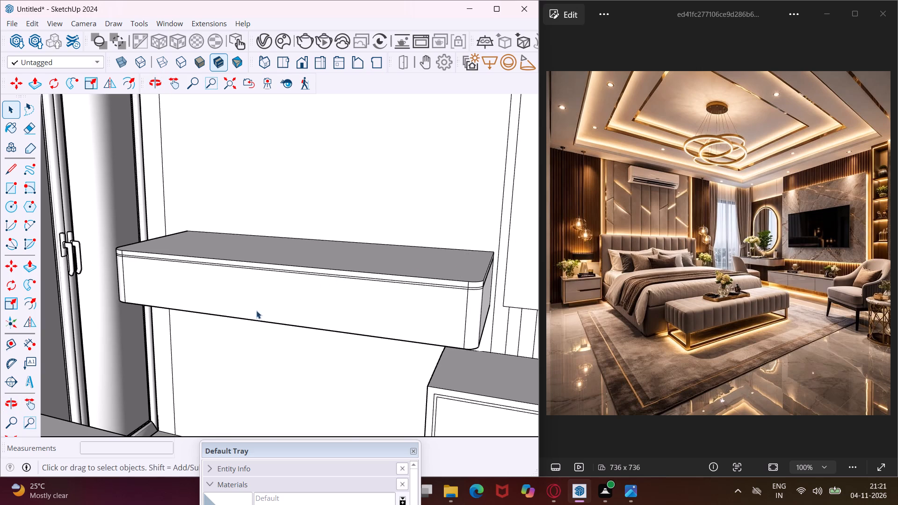
pyautogui.click(14, 171)
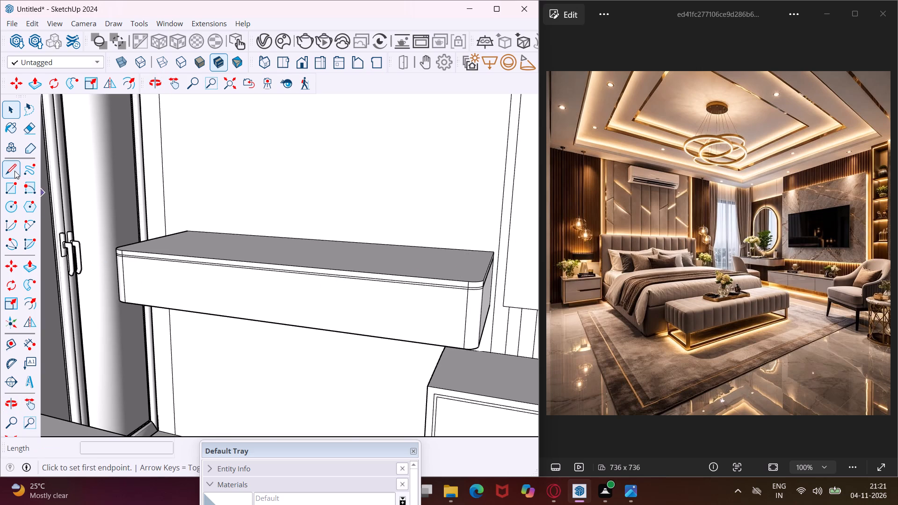
pyautogui.scroll(3, 259, 341)
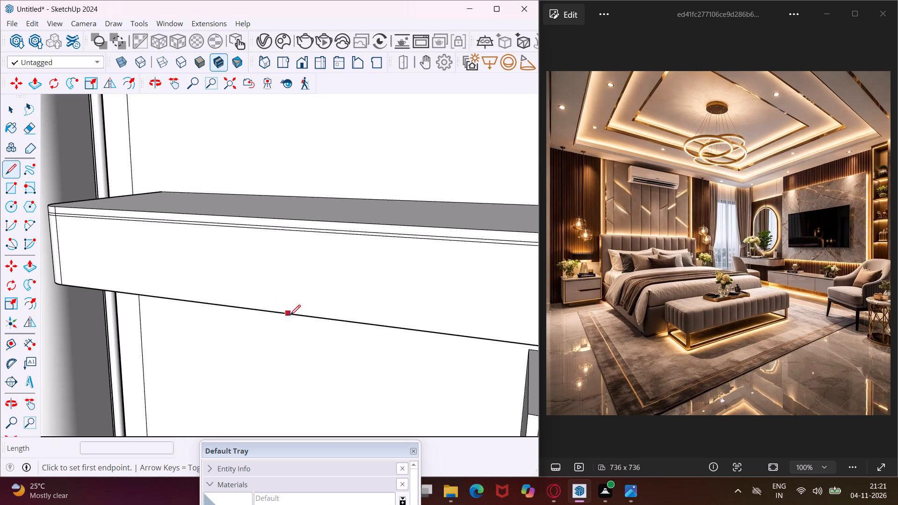
pyautogui.click(281, 312)
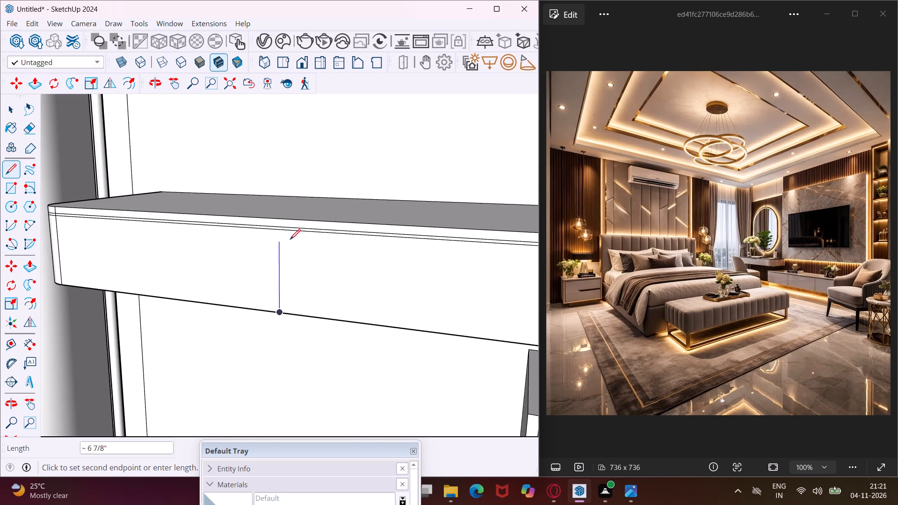
pyautogui.click(282, 231)
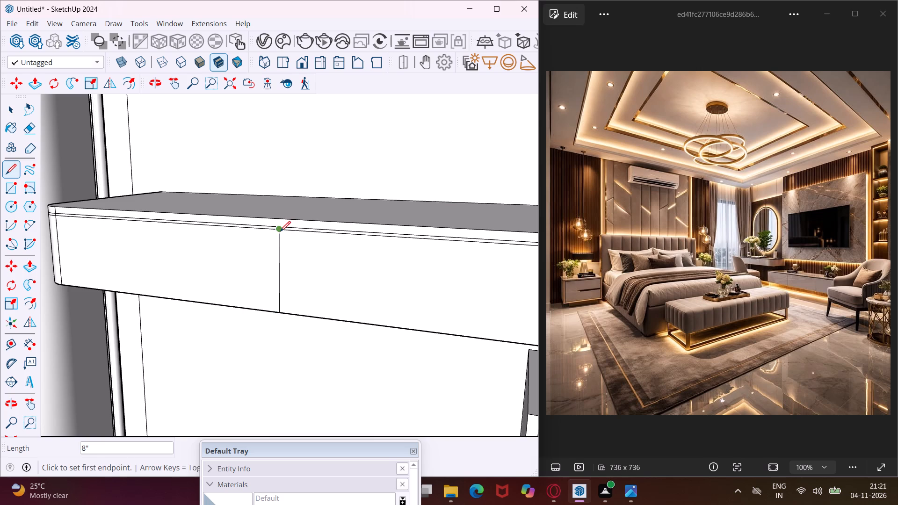
pyautogui.press('Escape')
pyautogui.press('space')
# Copy the desk front's vertical dividing line .4" sideways toward the TV console to form a thin gap between the two drawers.
pyautogui.scroll(3, 280, 233)
pyautogui.click(279, 238)
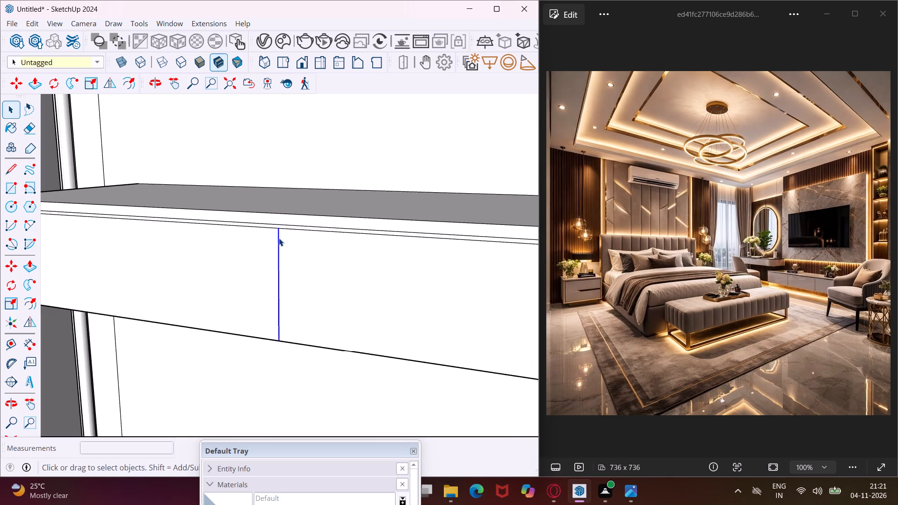
pyautogui.press('m')
pyautogui.scroll(3, 279, 238)
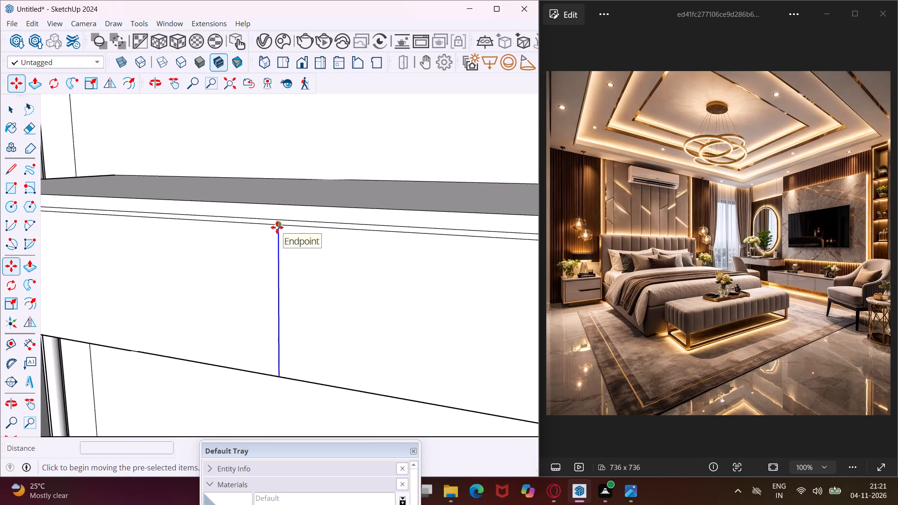
pyautogui.click(277, 226)
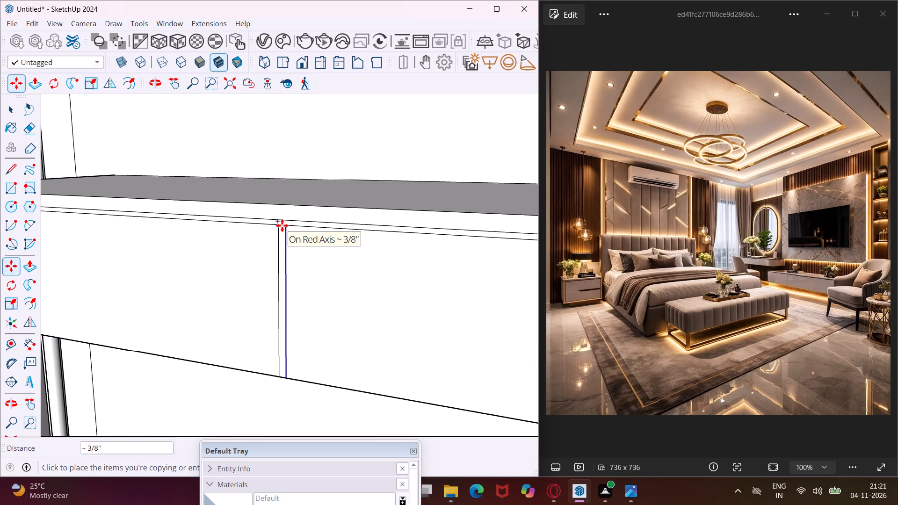
pyautogui.write('.4"')
pyautogui.press('Return')
pyautogui.press('Escape')
pyautogui.press('space')
pyautogui.scroll(-4, 278, 227)
pyautogui.scroll(1, 258, 240)
pyautogui.scroll(-1, 256, 242)
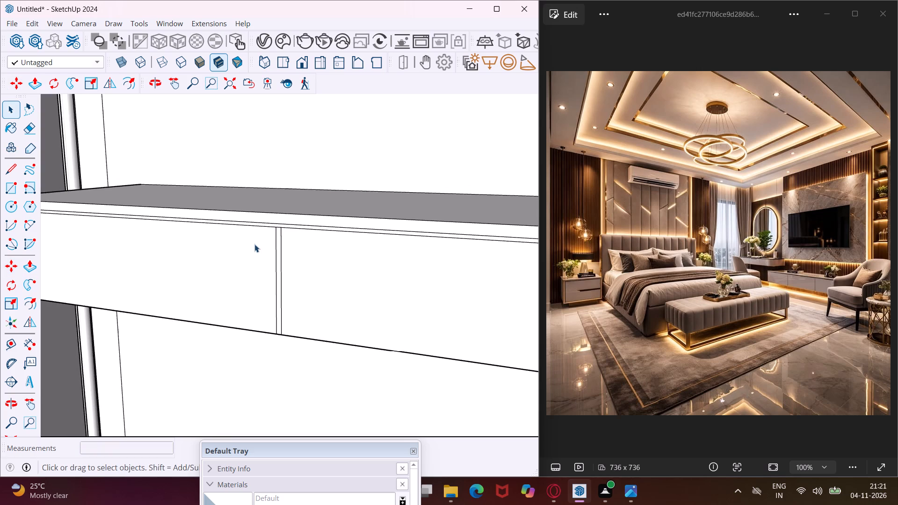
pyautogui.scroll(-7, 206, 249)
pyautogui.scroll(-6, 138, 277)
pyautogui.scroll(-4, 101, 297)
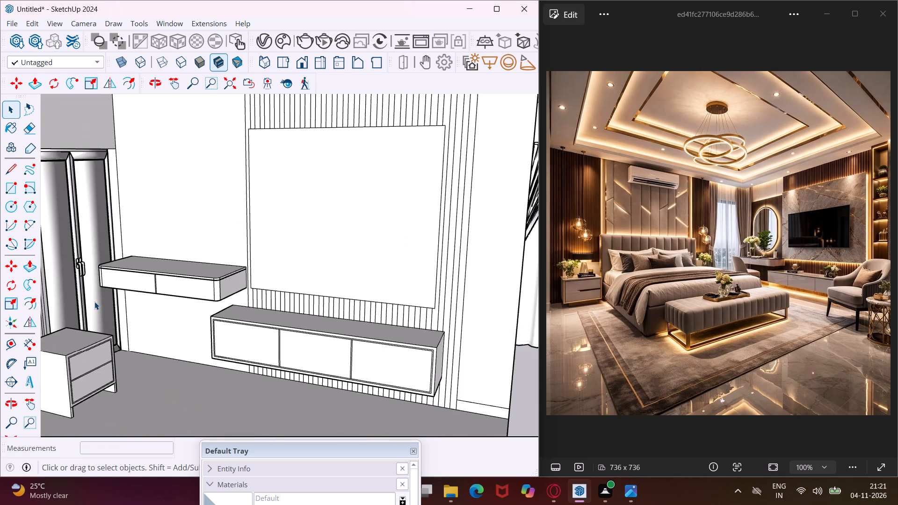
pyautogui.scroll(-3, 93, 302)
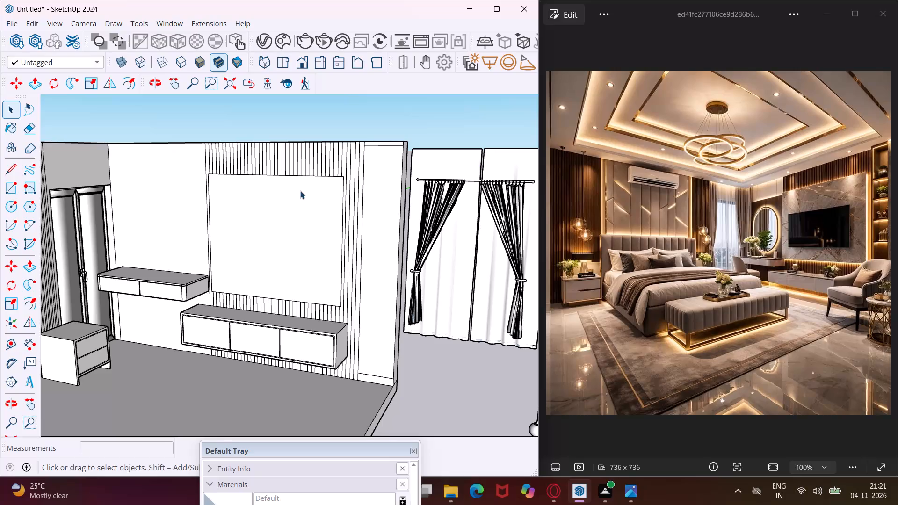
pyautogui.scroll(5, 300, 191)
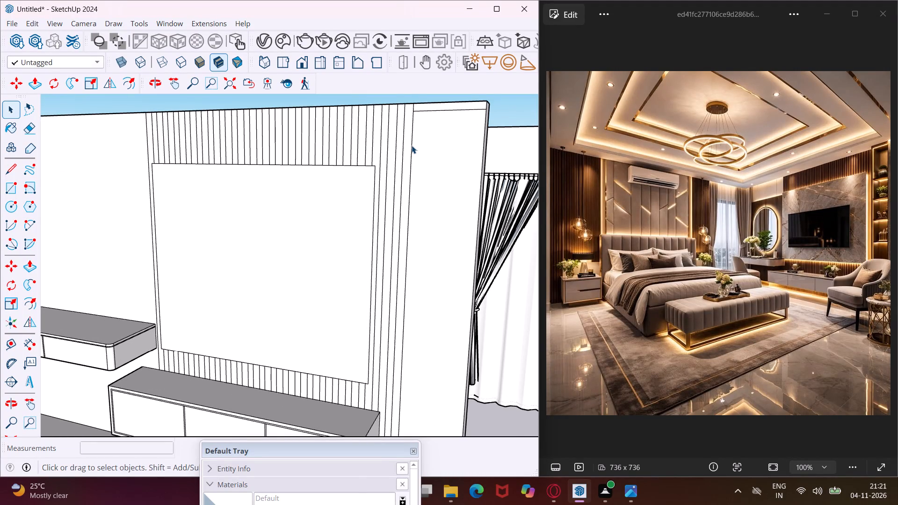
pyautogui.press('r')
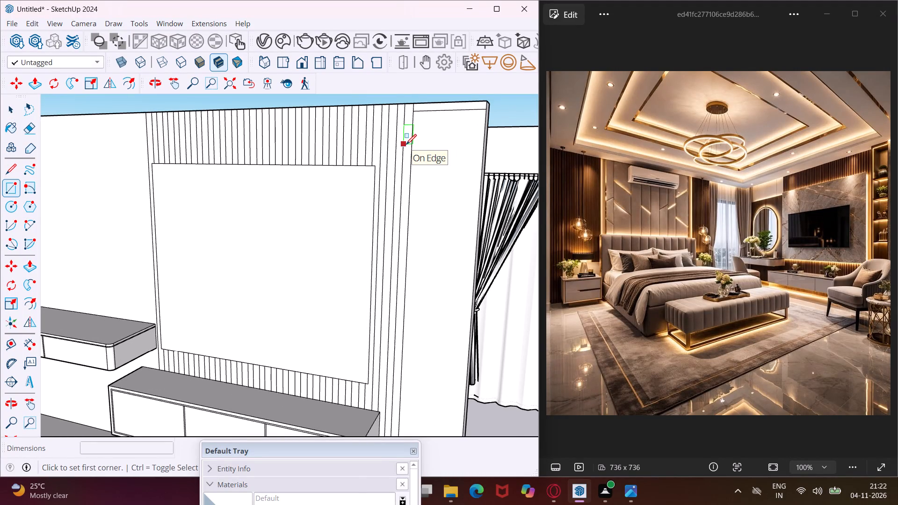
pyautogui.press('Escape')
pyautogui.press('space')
# Erase the two vertical dividing edges at the window-side end of the TV wall's fluted backing.
pyautogui.scroll(-3, 394, 147)
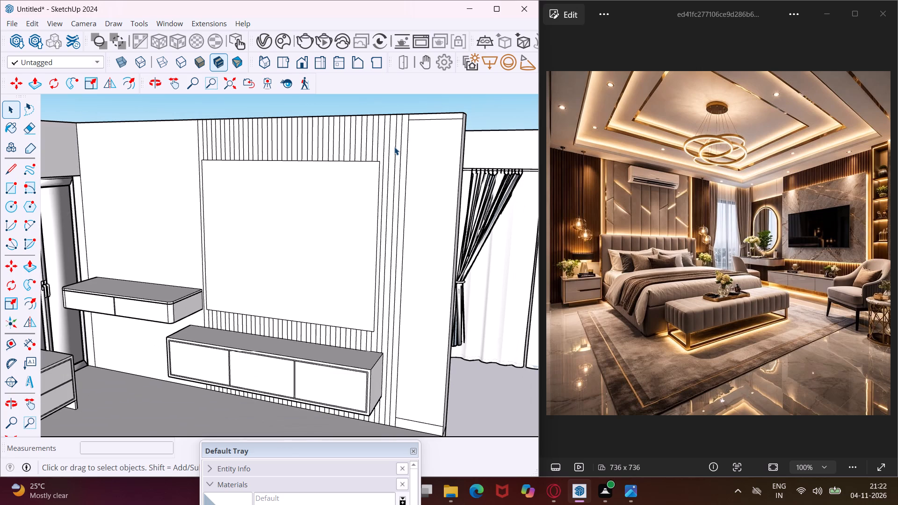
pyautogui.scroll(1, 388, 219)
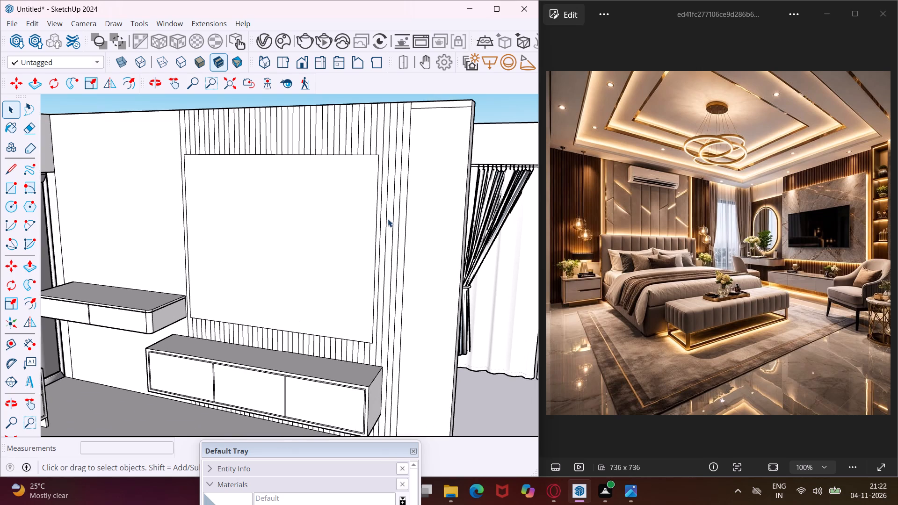
pyautogui.press('e')
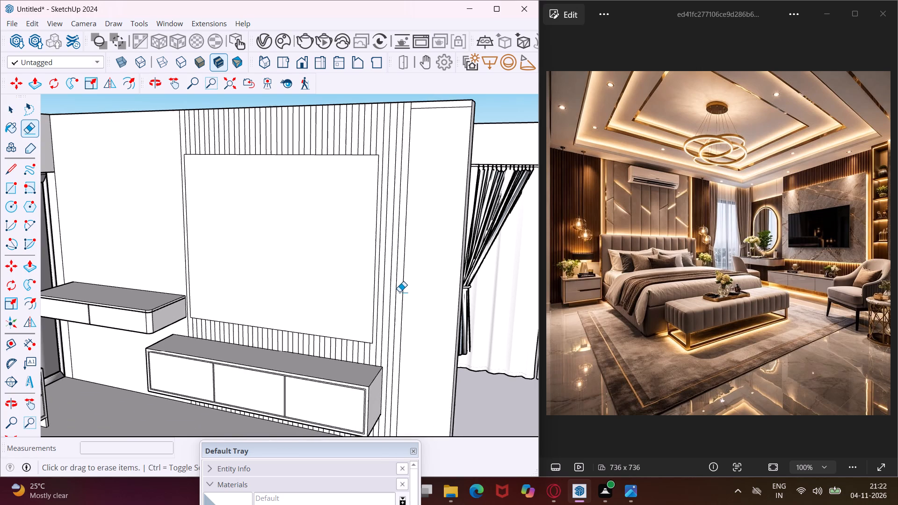
pyautogui.scroll(3, 399, 292)
pyautogui.moveTo(399, 289); pyautogui.dragTo(387, 291)
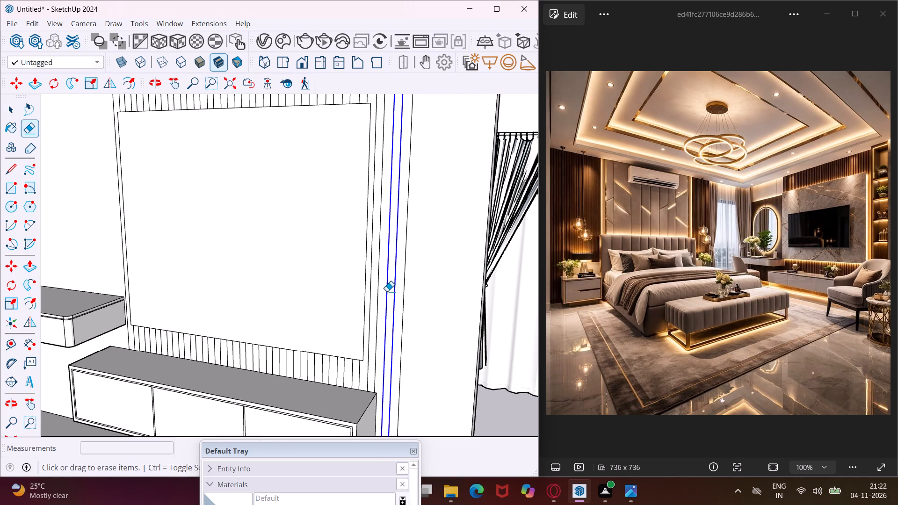
pyautogui.moveTo(387, 291); pyautogui.dragTo(386, 291)
pyautogui.scroll(-10, 386, 293)
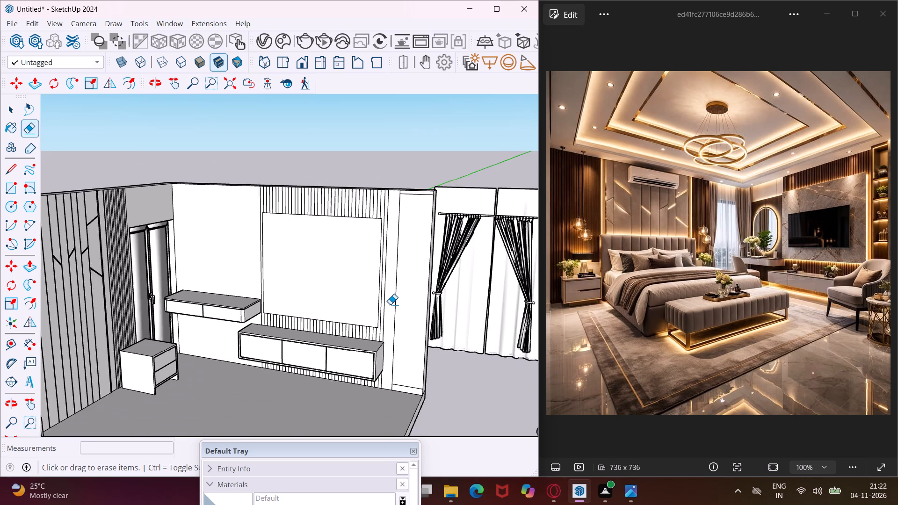
# Move the full-height vertical line beside the TV wall's fluted backing about 4" toward the flutes.
pyautogui.press('Escape')
pyautogui.press('space')
pyautogui.scroll(6, 391, 372)
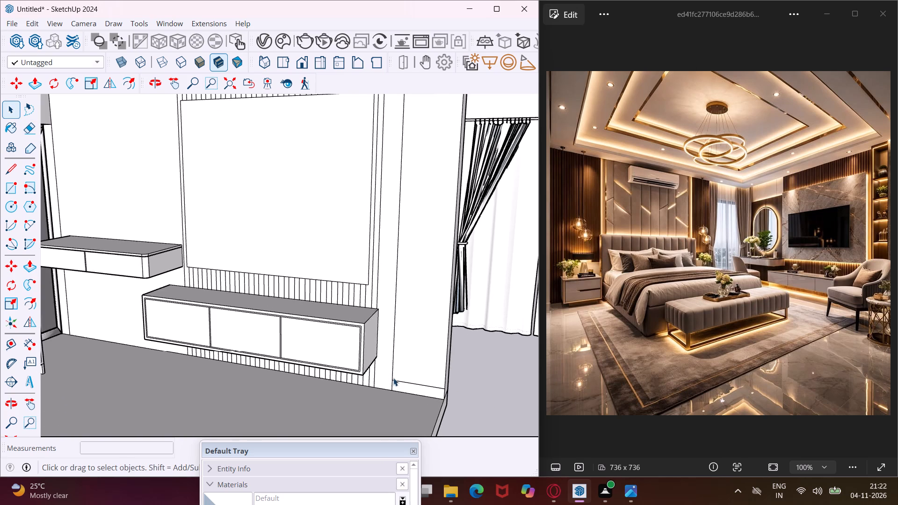
pyautogui.click(391, 374)
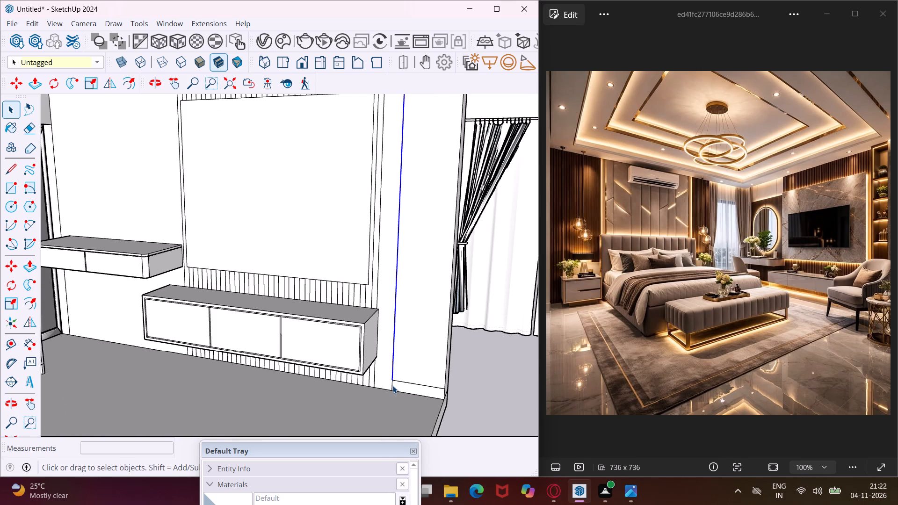
pyautogui.keyDown('ctrl'); pyautogui.click(392, 385); pyautogui.keyUp('ctrl')
pyautogui.keyDown('ctrl'); pyautogui.scroll(-3, 401, 332); pyautogui.keyUp('ctrl')
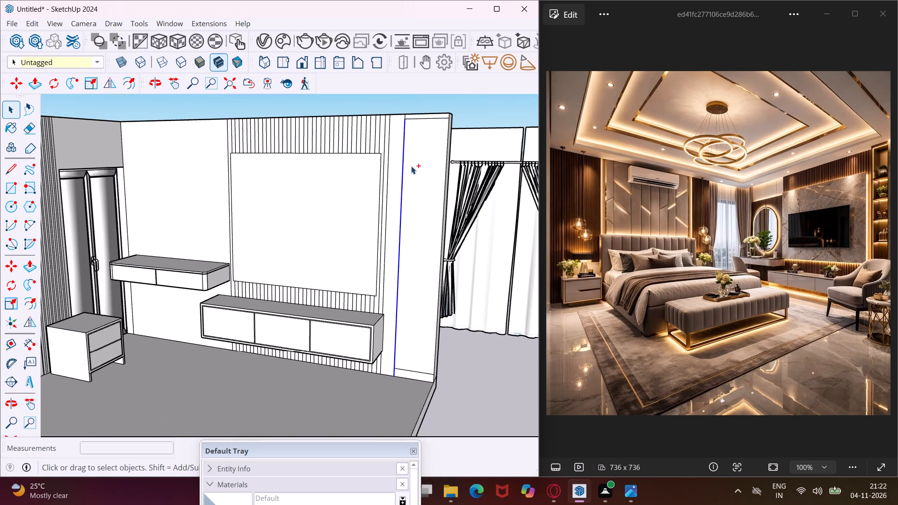
pyautogui.keyDown('ctrl'); pyautogui.scroll(10, 409, 112); pyautogui.keyUp('ctrl')
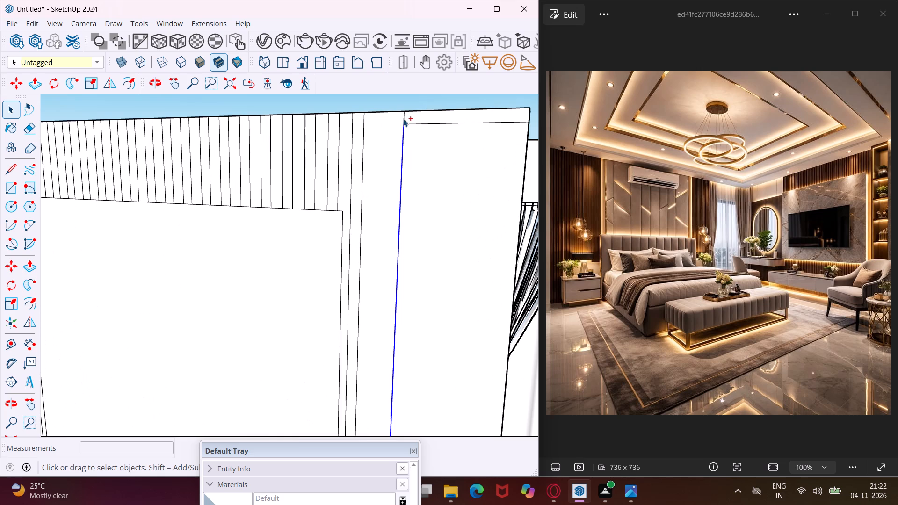
pyautogui.keyDown('ctrl'); pyautogui.click(405, 121); pyautogui.keyUp('ctrl')
pyautogui.press('m')
pyautogui.moveTo(405, 110); pyautogui.dragTo(384, 234, button='middle')
pyautogui.scroll(4, 403, 204)
pyautogui.click(421, 182)
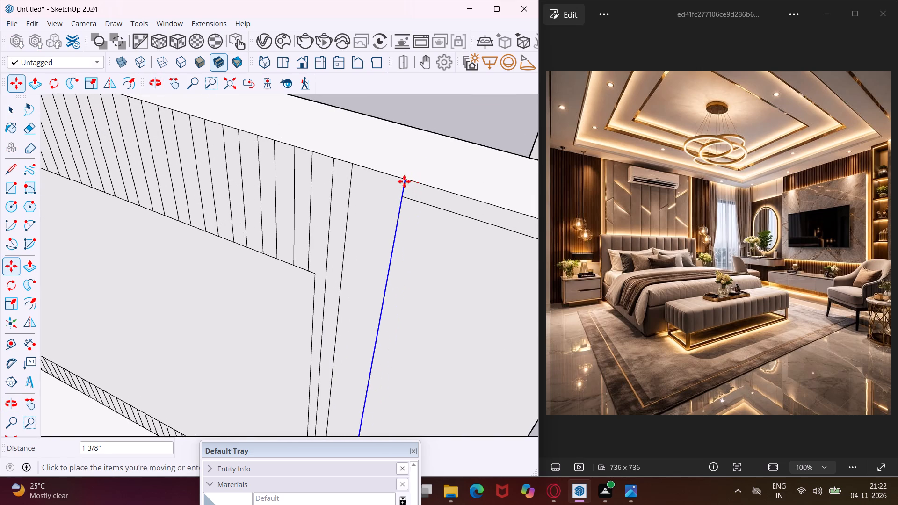
pyautogui.click(376, 172)
# Copy that vertical line about 1' 8" toward the window-side end of the TV wall.
pyautogui.scroll(-5, 377, 148)
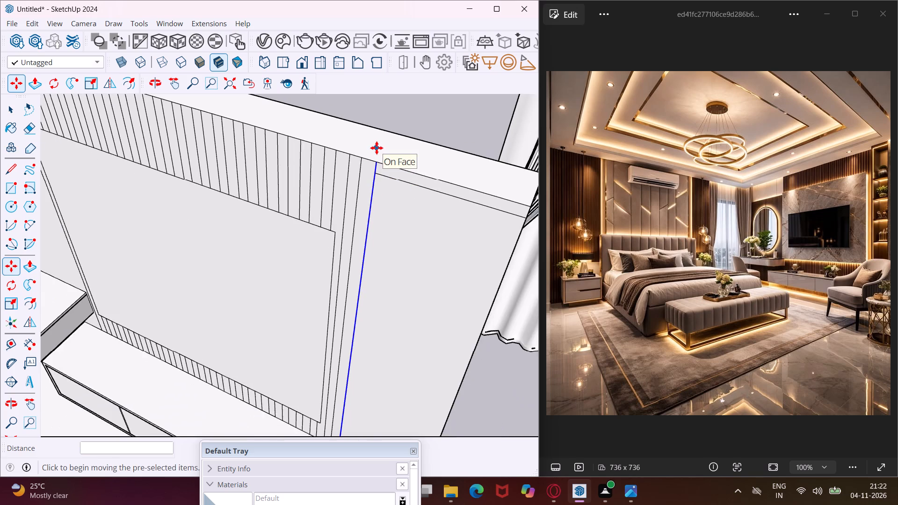
pyautogui.scroll(-4, 377, 148)
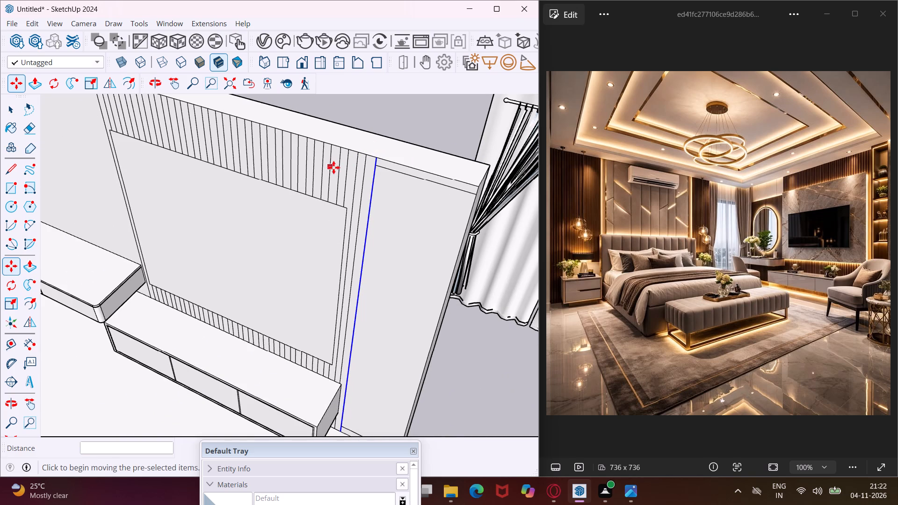
pyautogui.scroll(-4, 333, 167)
pyautogui.scroll(2, 360, 168)
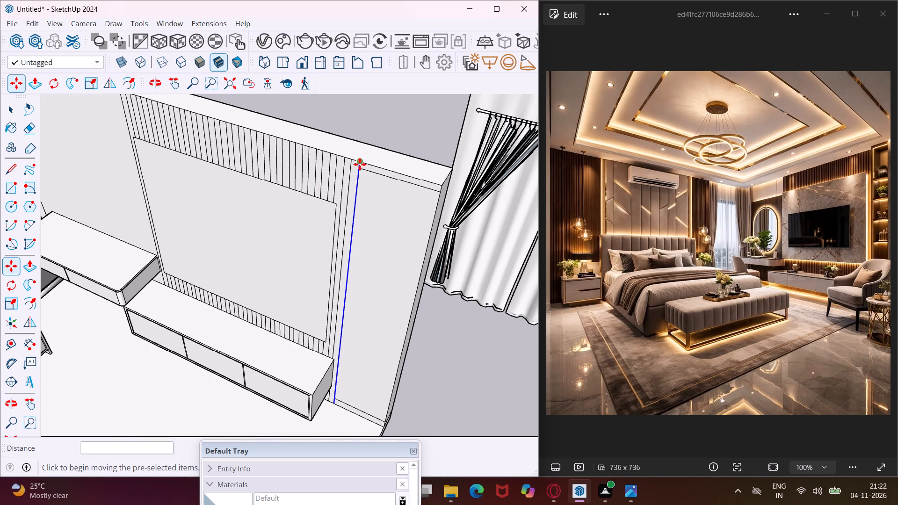
pyautogui.click(360, 164)
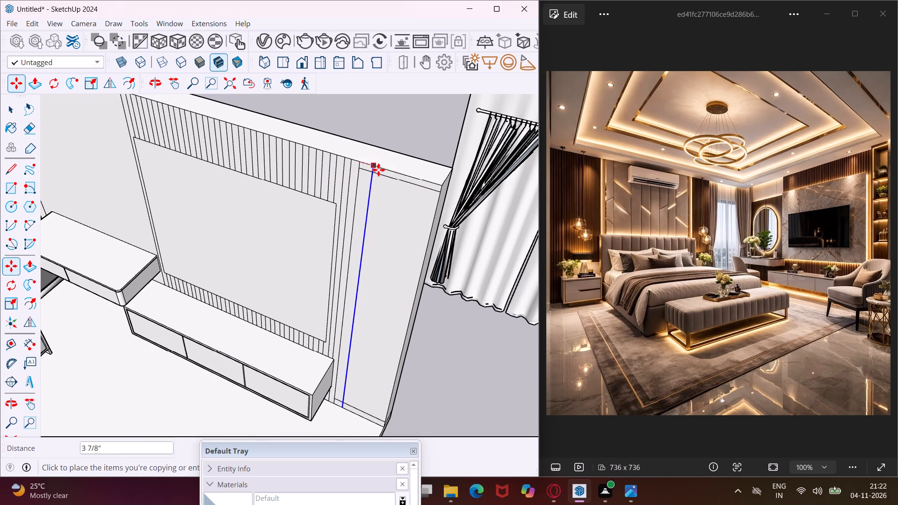
pyautogui.click(434, 185)
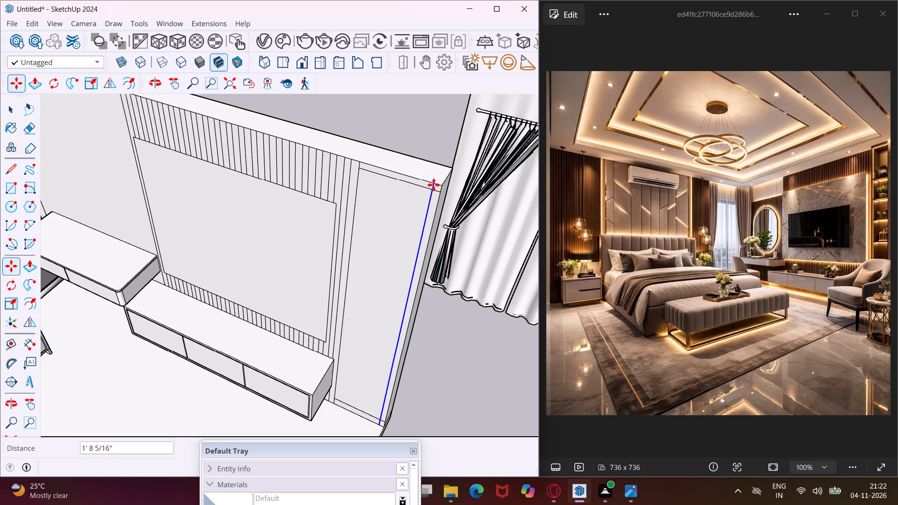
pyautogui.press('Escape')
pyautogui.press('space')
# Erase the short top and bottom horizontal edge stubs between the copied line and the TV wall's window-side end.
pyautogui.scroll(8, 429, 197)
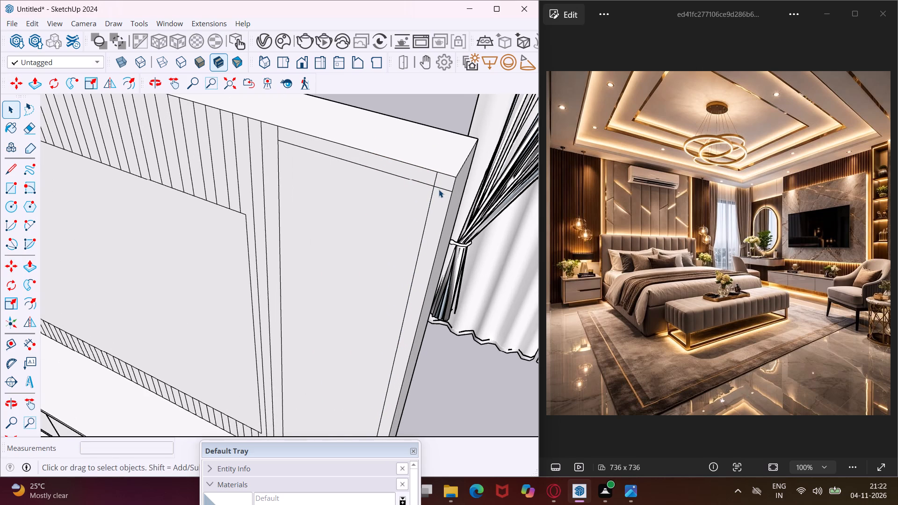
pyautogui.press('w')
pyautogui.press('e')
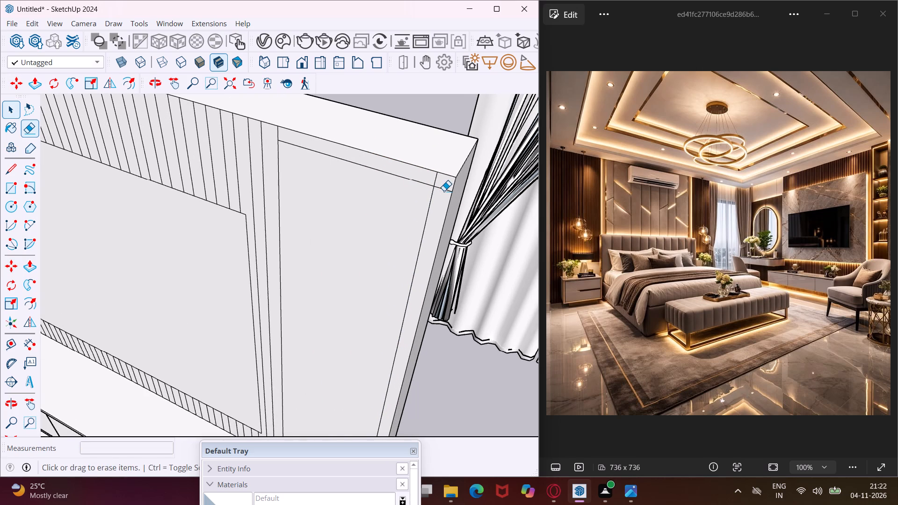
pyautogui.click(444, 191)
pyautogui.scroll(-11, 420, 162)
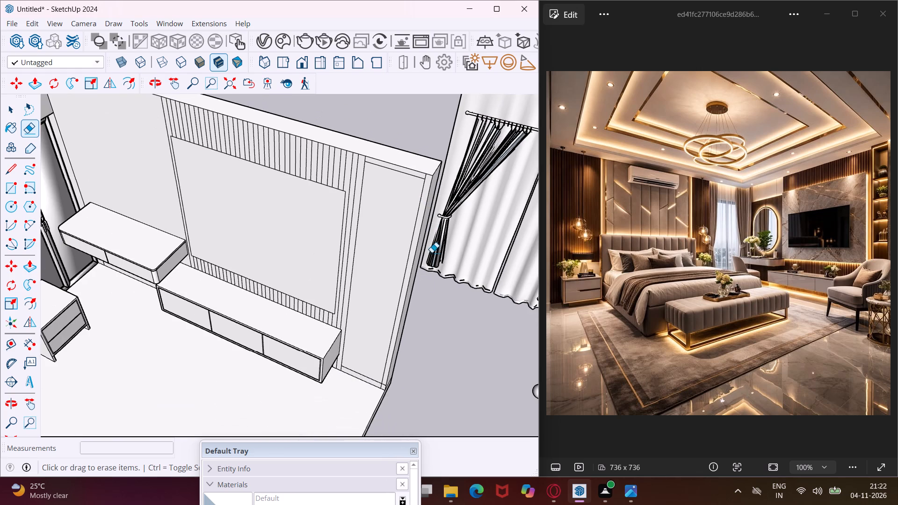
pyautogui.scroll(15, 391, 385)
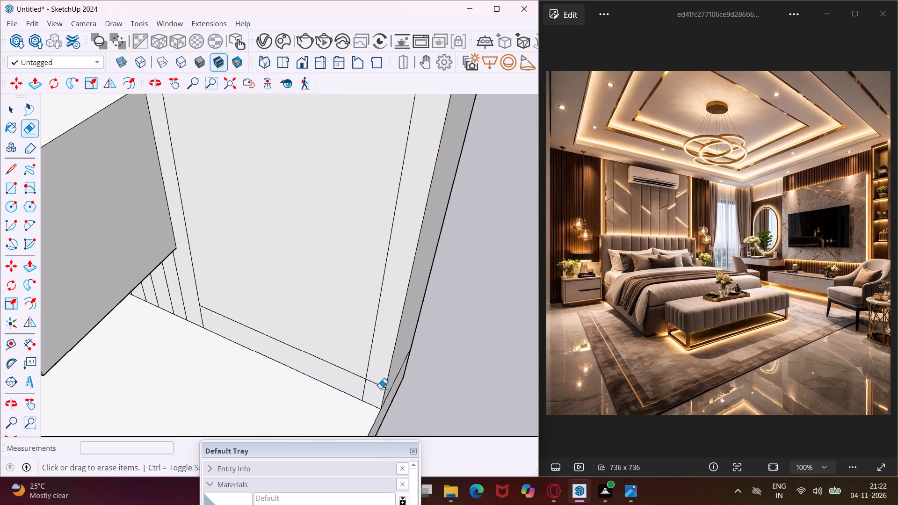
pyautogui.click(377, 385)
pyautogui.press('Escape')
pyautogui.press('space')
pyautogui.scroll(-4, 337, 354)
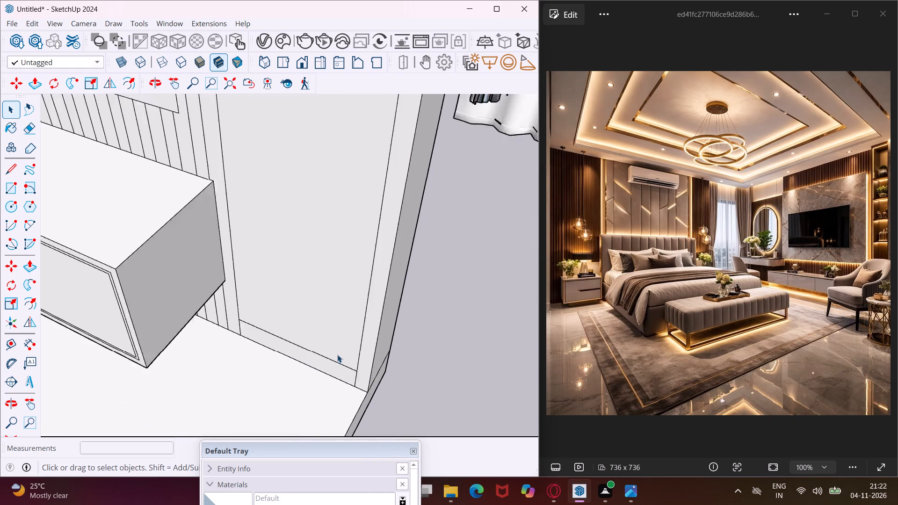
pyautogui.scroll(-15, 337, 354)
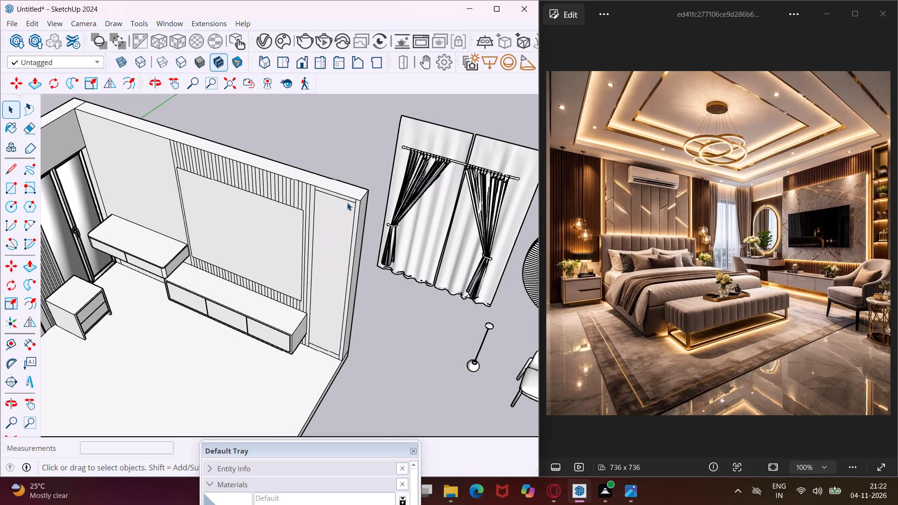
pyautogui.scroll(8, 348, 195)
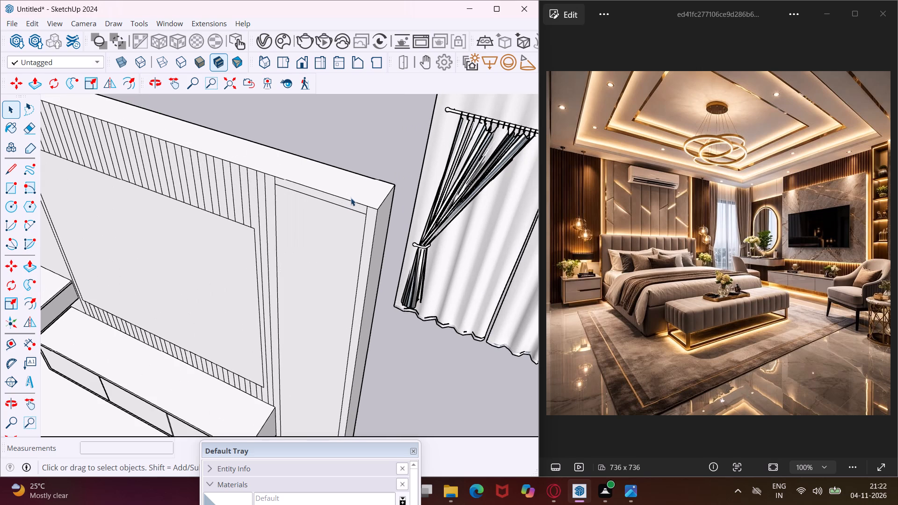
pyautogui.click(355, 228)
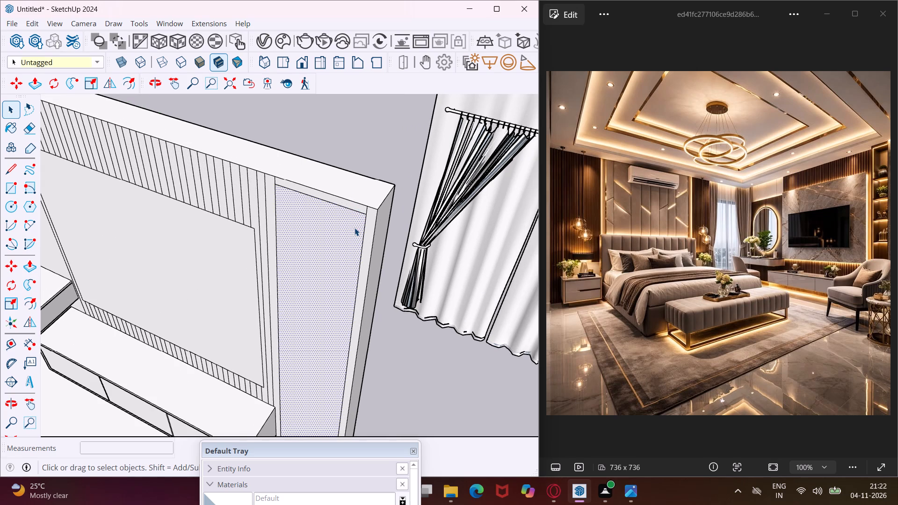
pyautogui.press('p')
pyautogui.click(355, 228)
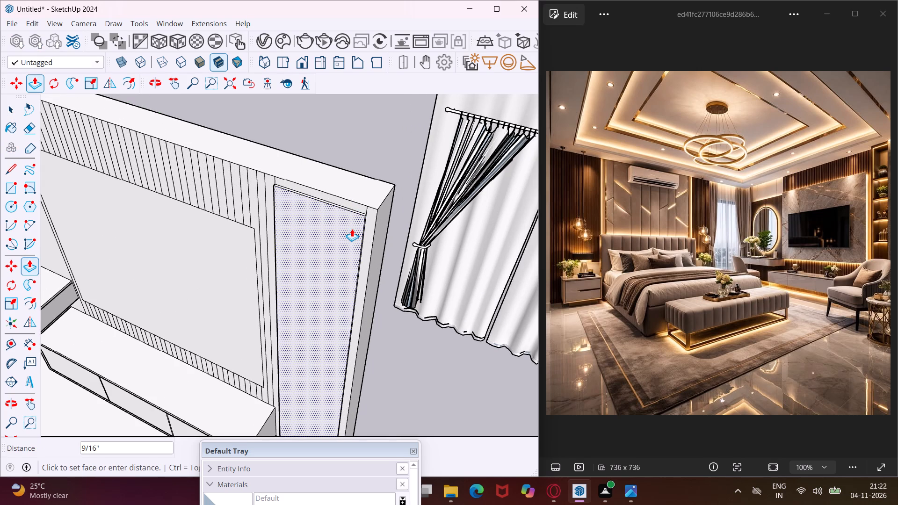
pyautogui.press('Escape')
# Push/Pull the bottom strip beneath the tall panel at the TV wall's window-side end out 1' 4".
pyautogui.scroll(-7, 372, 158)
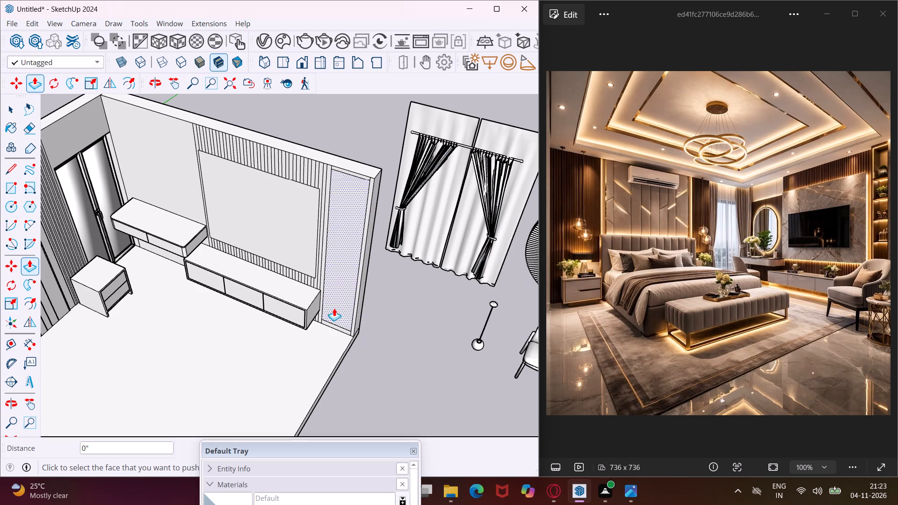
pyautogui.scroll(13, 334, 326)
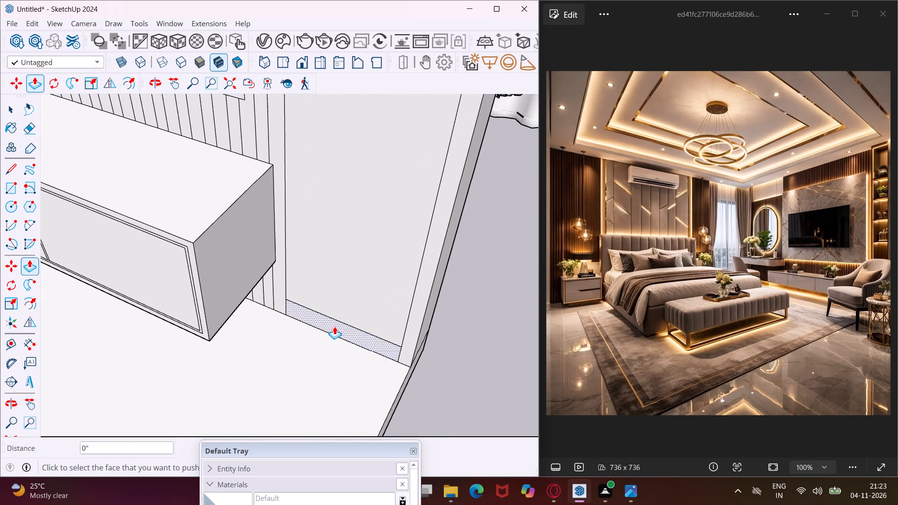
pyautogui.click(334, 326)
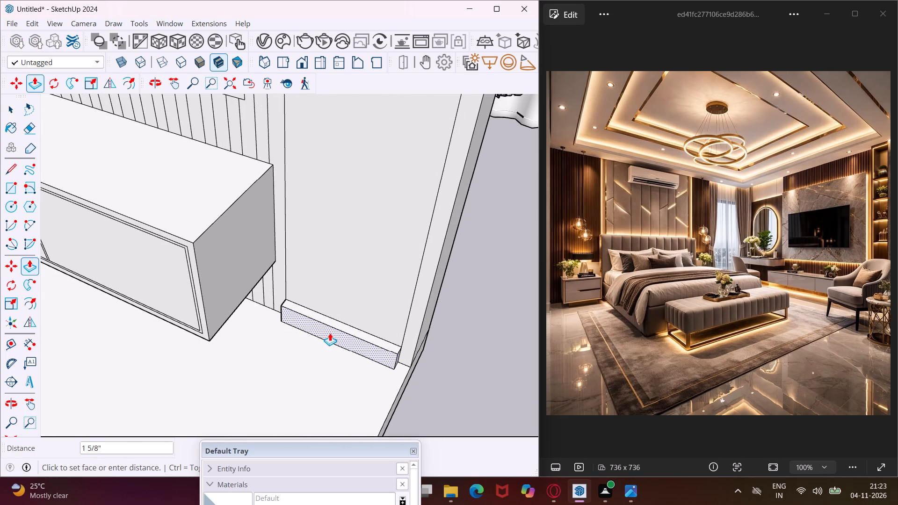
pyautogui.write("1'")
pyautogui.write('4"')
pyautogui.press('Return')
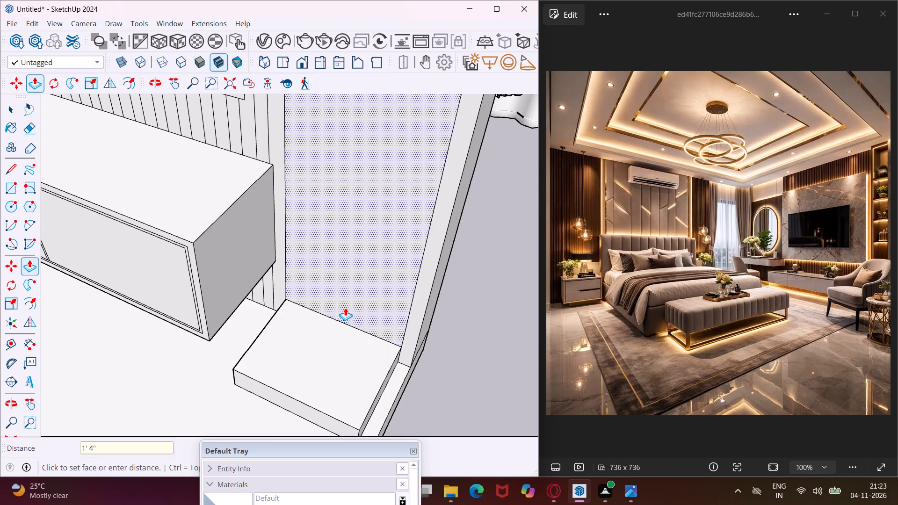
# Extrude the tall panel and the strip above it by the same 1' 4" to form a full-height column.
pyautogui.doubleClick(345, 308)
pyautogui.scroll(-18, 344, 310)
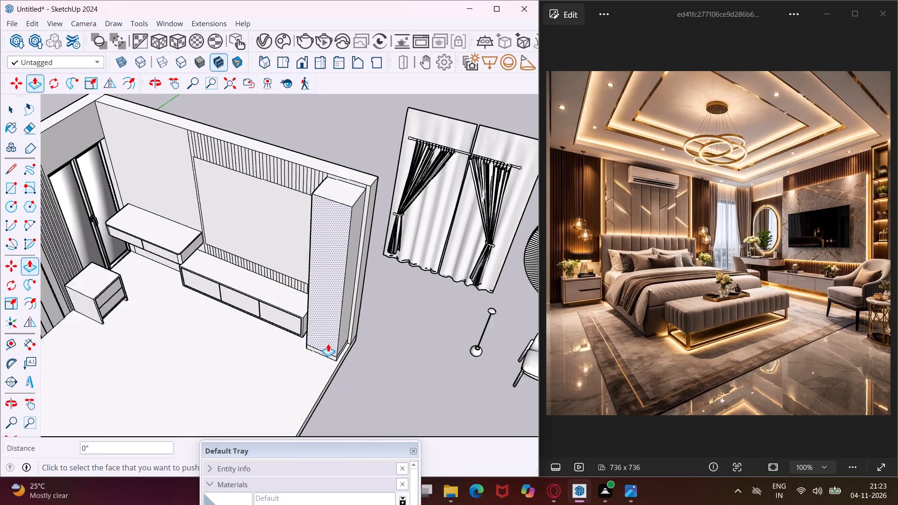
pyautogui.scroll(9, 343, 199)
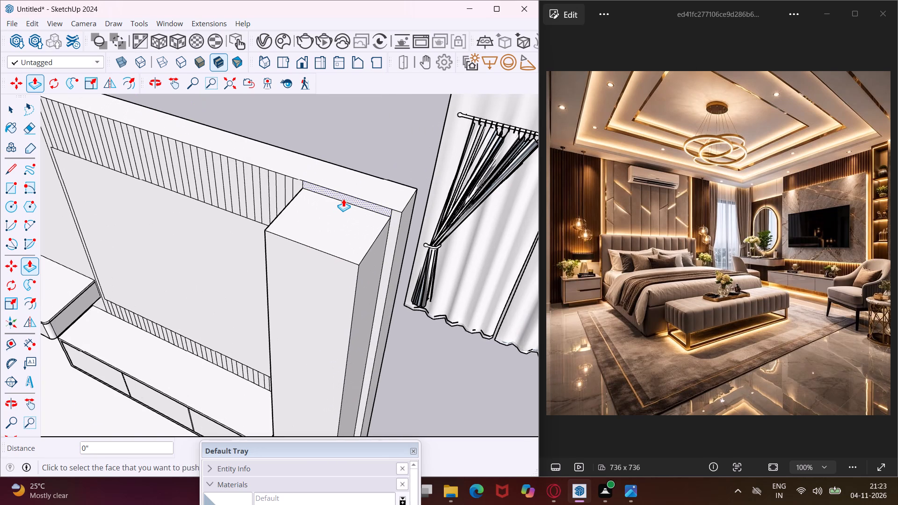
pyautogui.doubleClick(343, 199)
pyautogui.scroll(-5, 313, 266)
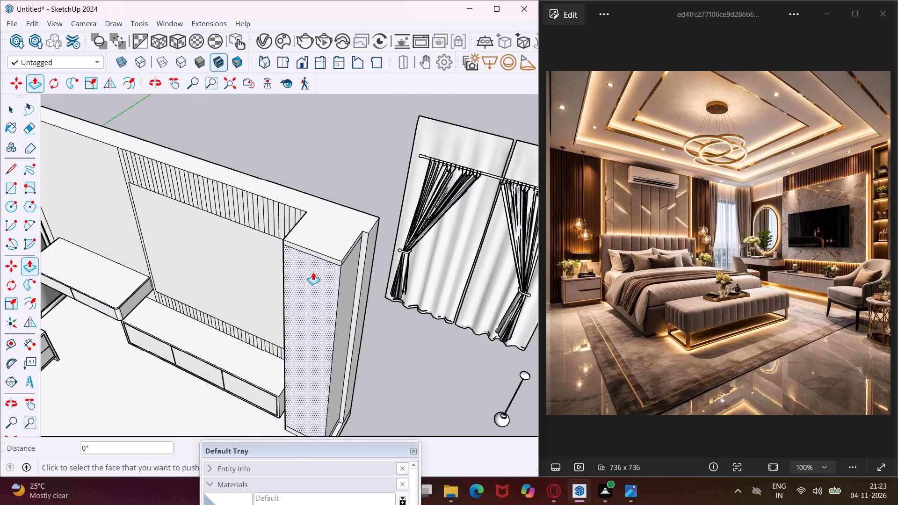
pyautogui.press('Escape')
pyautogui.press('space')
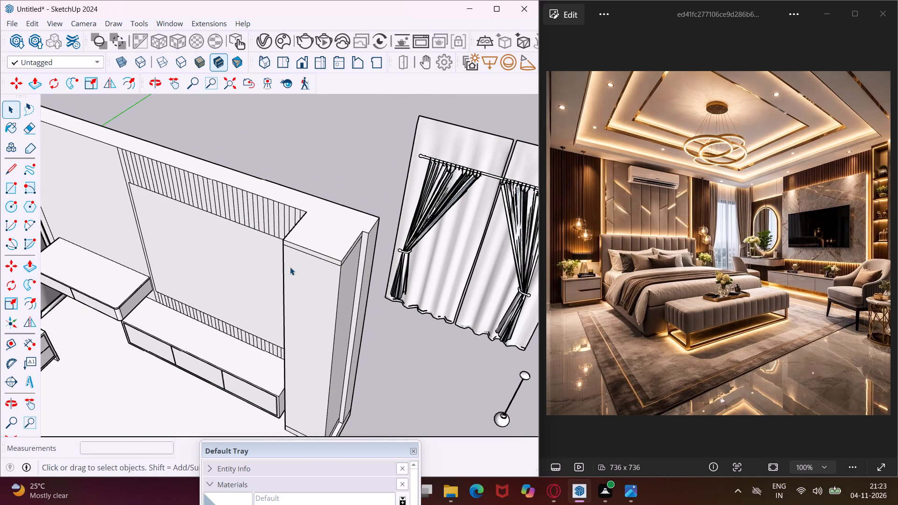
# Push/Pull the first full-height fluted strip, at the TV backing's end farthest from the column, out about 5/8".
pyautogui.moveTo(286, 266); pyautogui.dragTo(422, 280, button='middle')
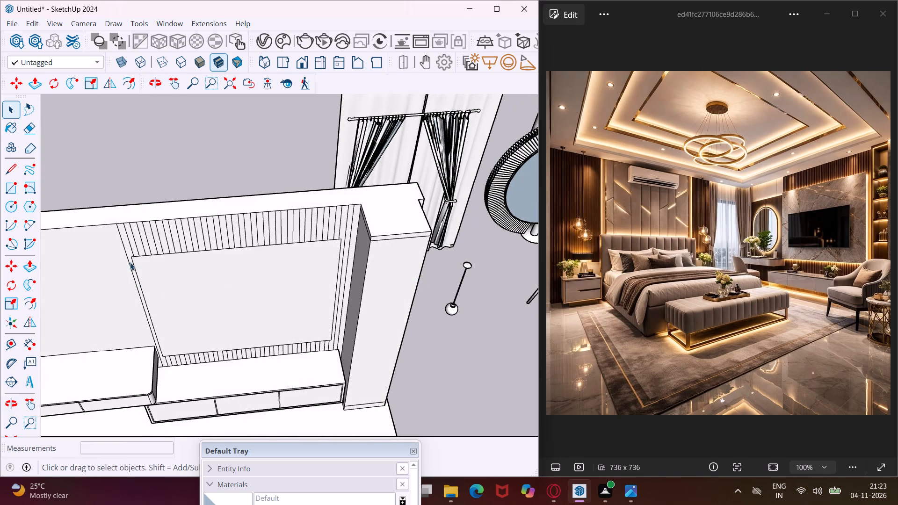
pyautogui.scroll(5, 127, 236)
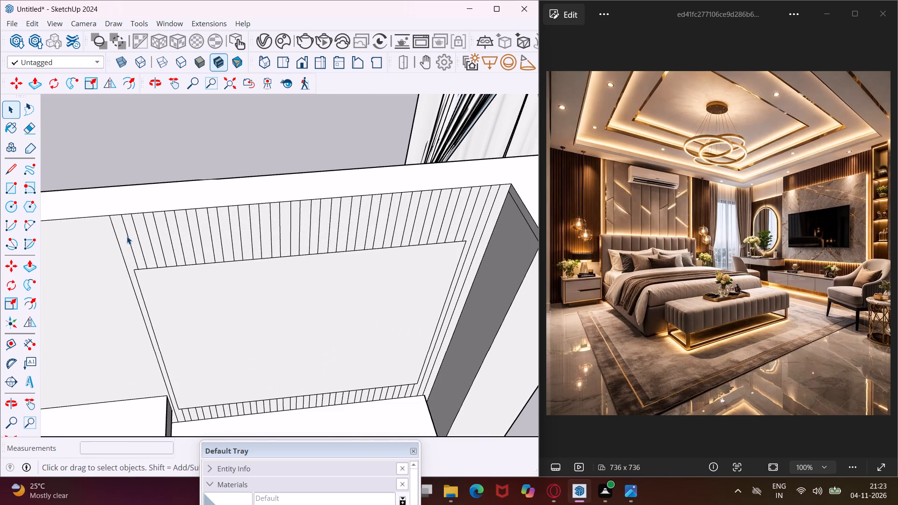
pyautogui.moveTo(127, 236); pyautogui.dragTo(205, 242, button='middle')
pyautogui.scroll(6, 159, 263)
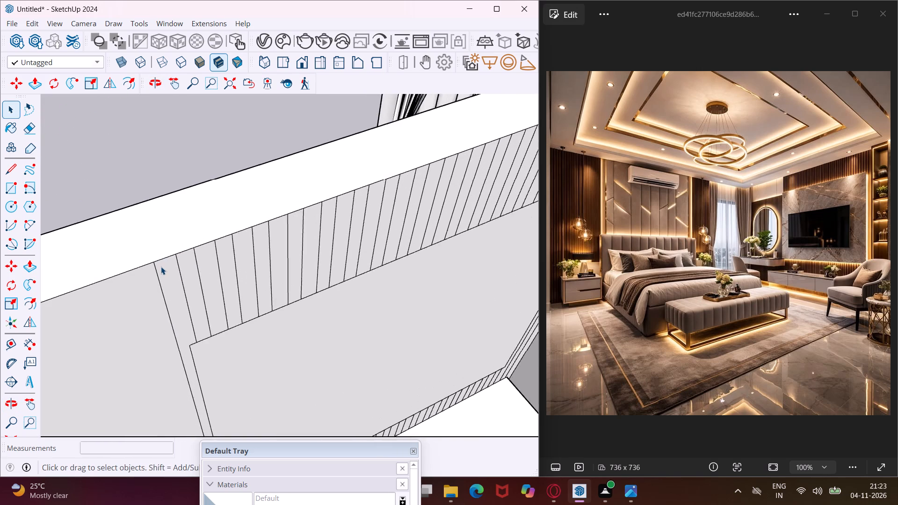
pyautogui.scroll(2, 161, 267)
pyautogui.click(161, 267)
pyautogui.press('p')
pyautogui.click(161, 267)
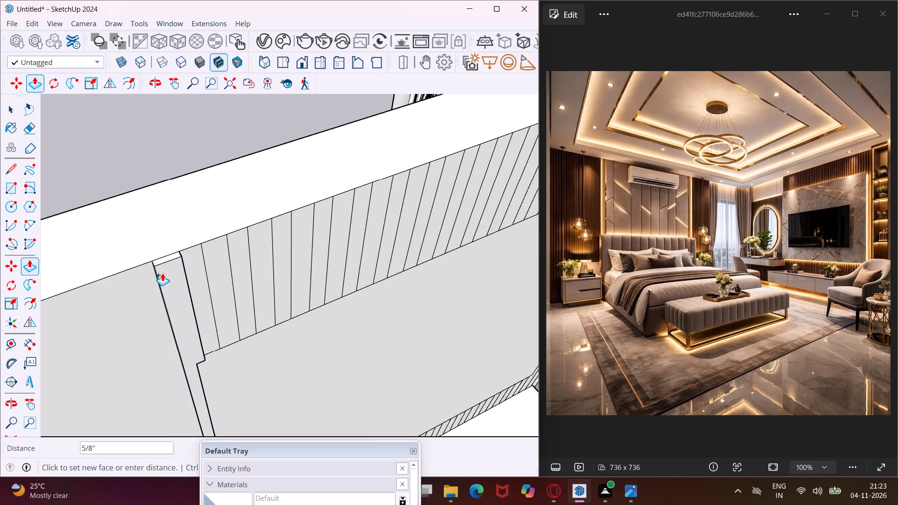
pyautogui.click(162, 273)
# Extrude the next seven alternate strips above the TV panel by the same 5/8", working toward the column.
pyautogui.doubleClick(217, 268)
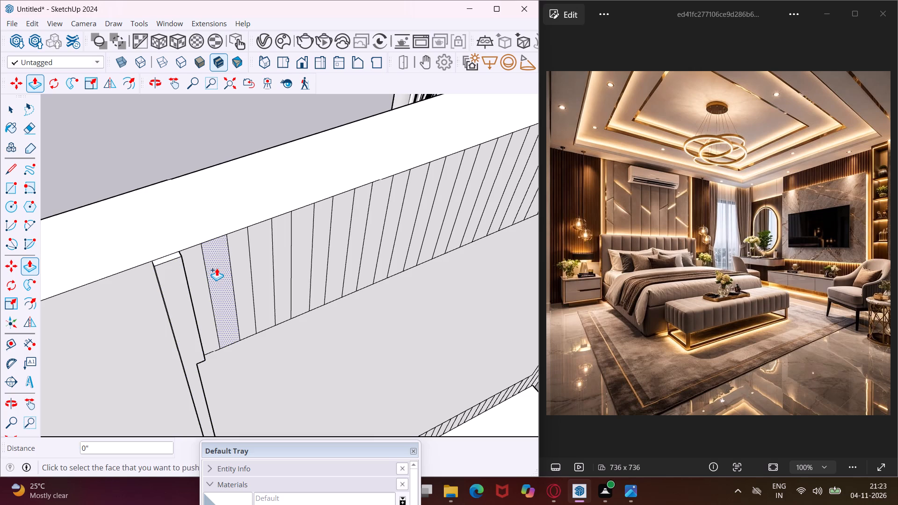
pyautogui.doubleClick(265, 244)
pyautogui.doubleClick(306, 229)
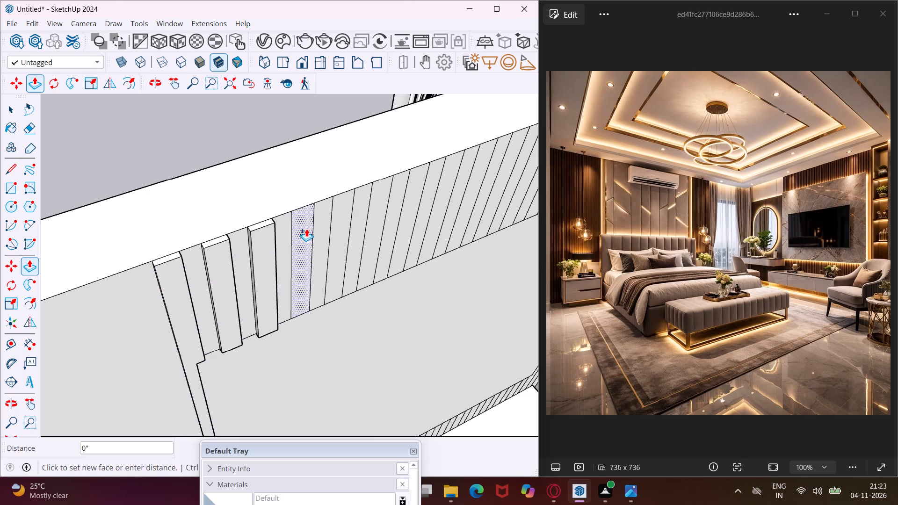
pyautogui.doubleClick(335, 220)
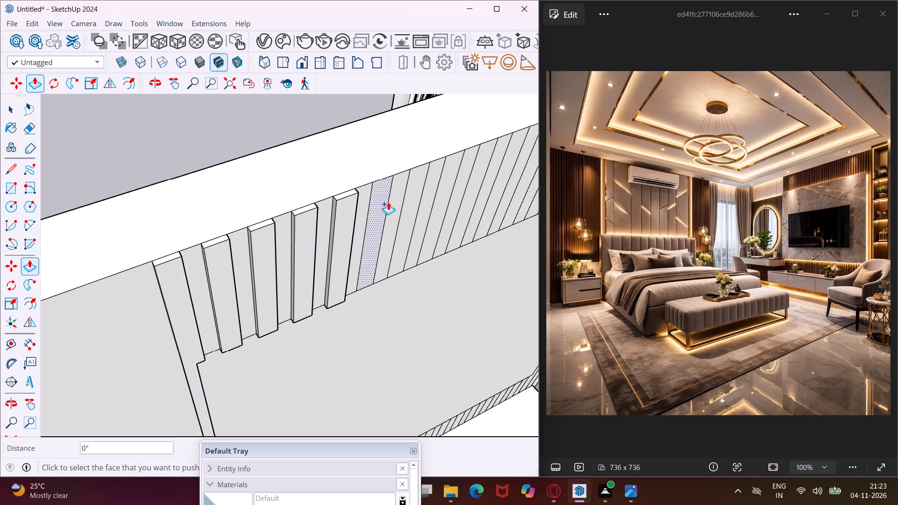
pyautogui.doubleClick(382, 202)
pyautogui.click(410, 198)
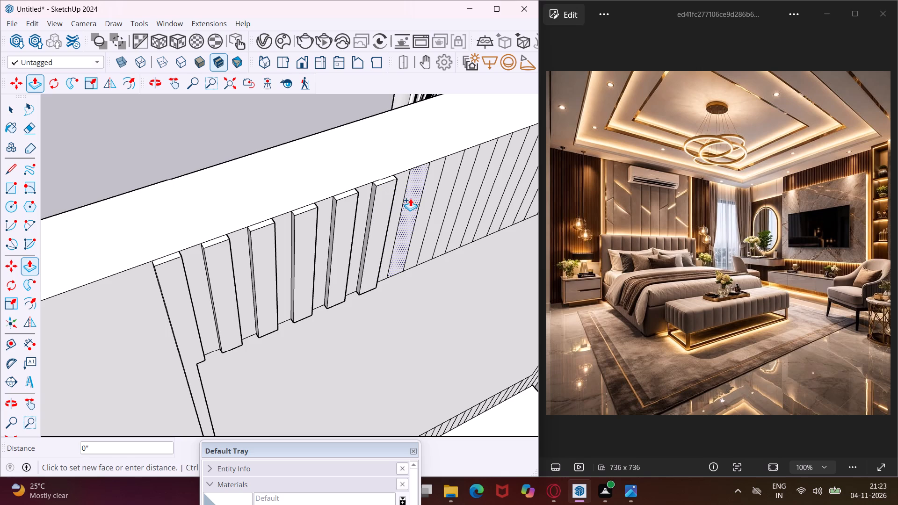
pyautogui.doubleClick(410, 198)
pyautogui.doubleClick(441, 192)
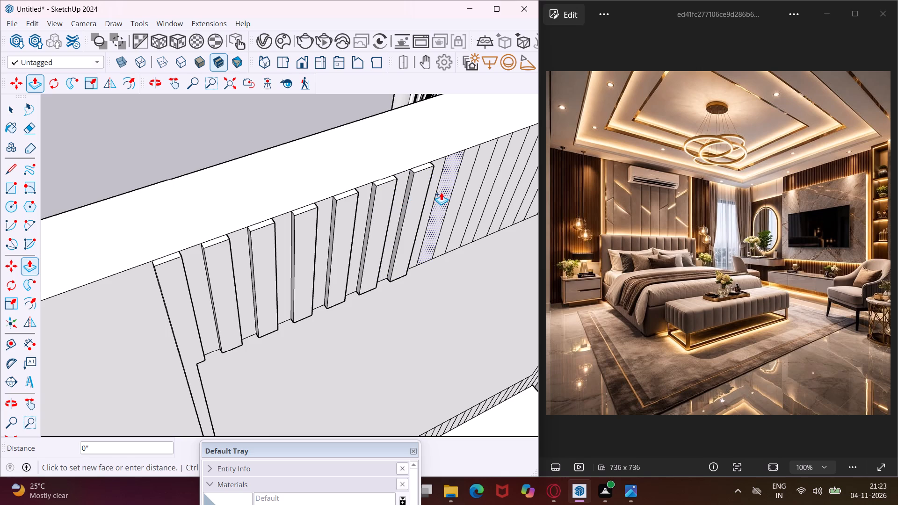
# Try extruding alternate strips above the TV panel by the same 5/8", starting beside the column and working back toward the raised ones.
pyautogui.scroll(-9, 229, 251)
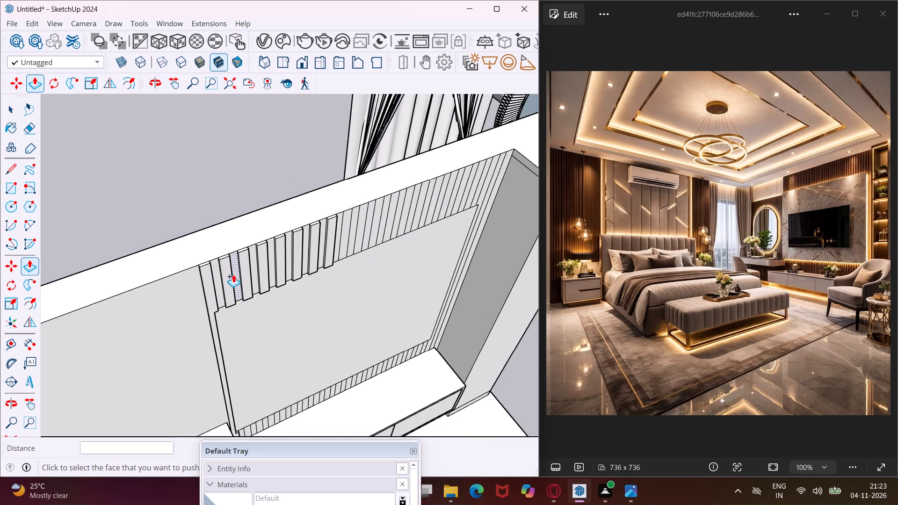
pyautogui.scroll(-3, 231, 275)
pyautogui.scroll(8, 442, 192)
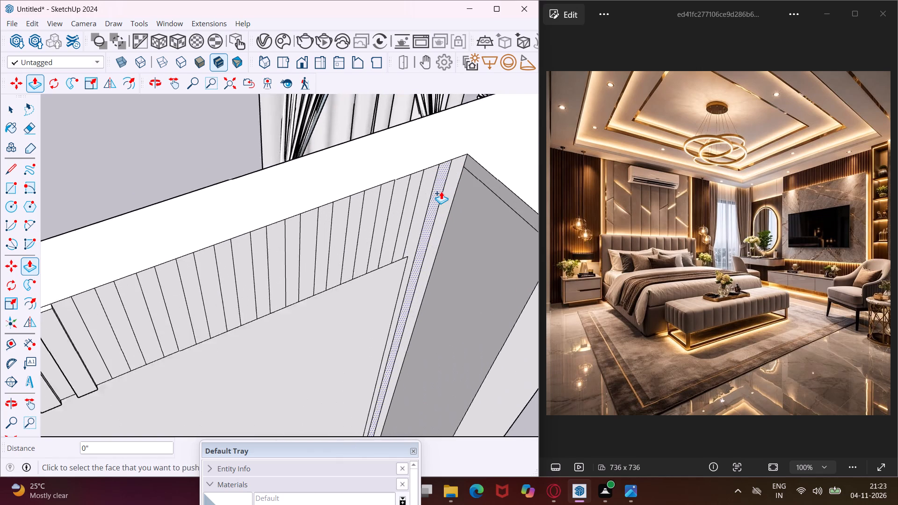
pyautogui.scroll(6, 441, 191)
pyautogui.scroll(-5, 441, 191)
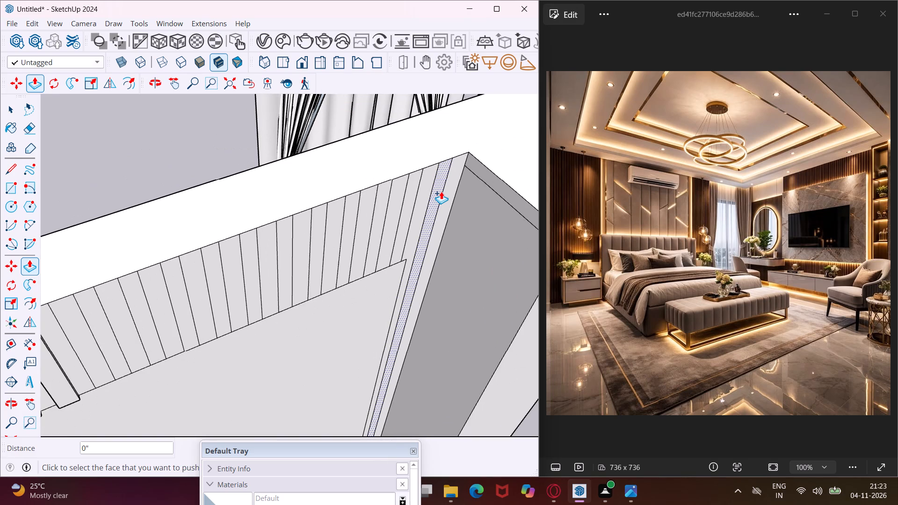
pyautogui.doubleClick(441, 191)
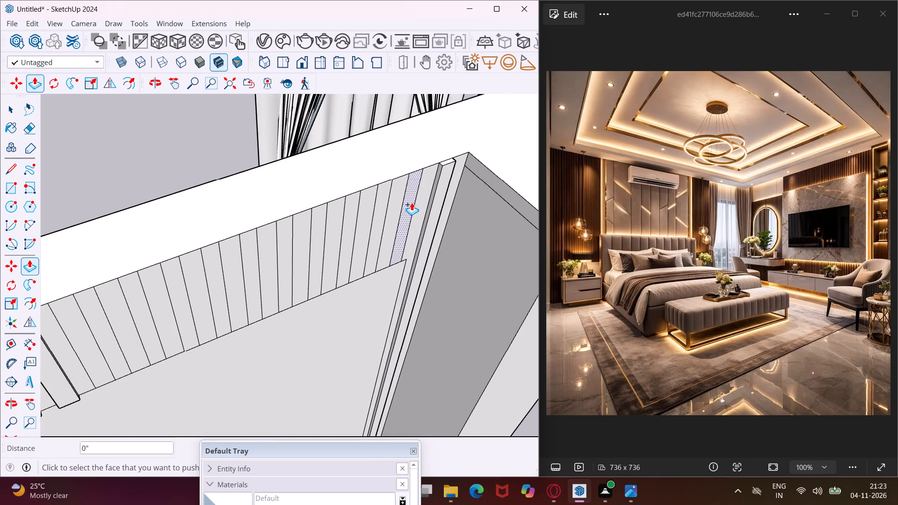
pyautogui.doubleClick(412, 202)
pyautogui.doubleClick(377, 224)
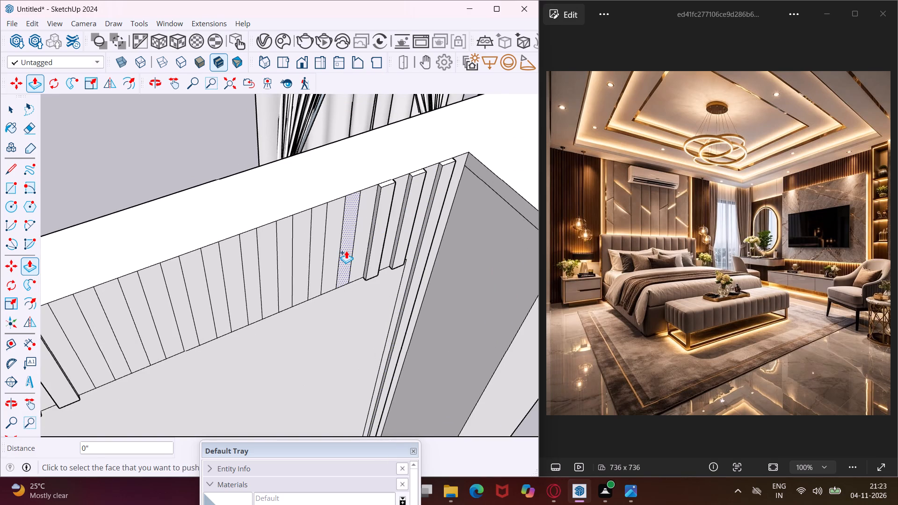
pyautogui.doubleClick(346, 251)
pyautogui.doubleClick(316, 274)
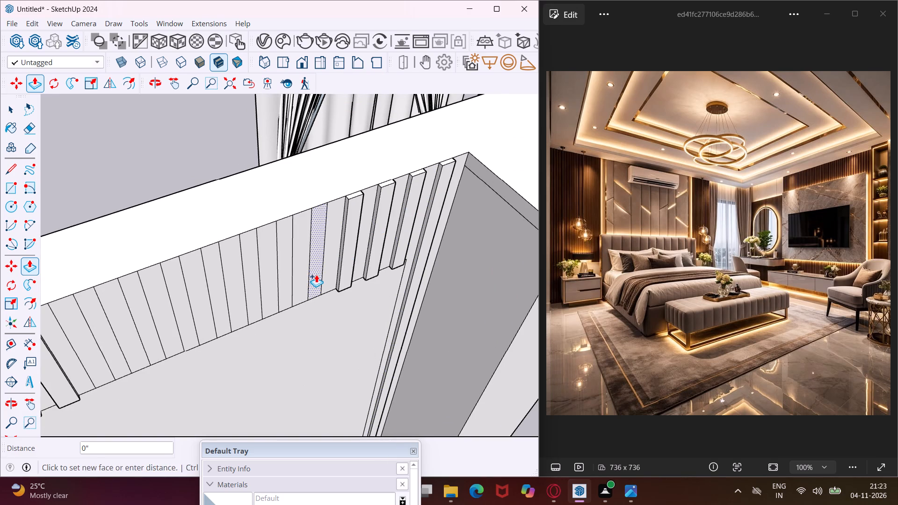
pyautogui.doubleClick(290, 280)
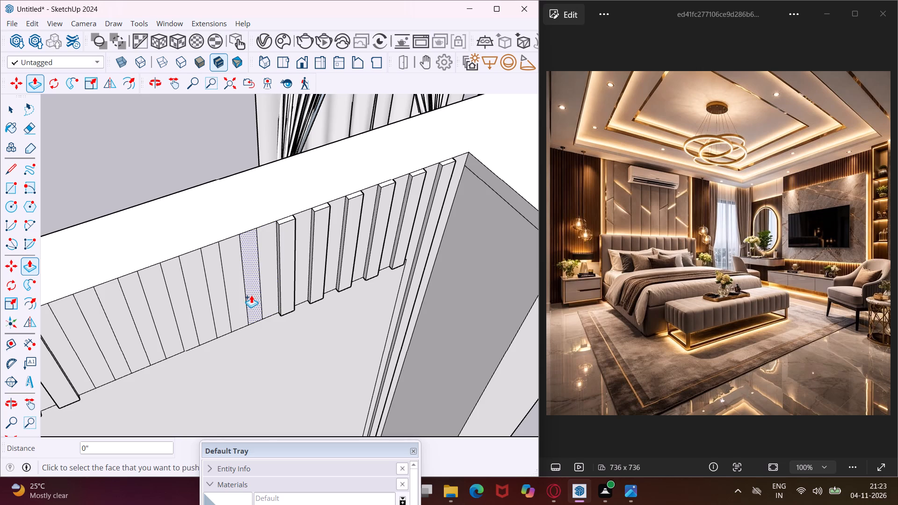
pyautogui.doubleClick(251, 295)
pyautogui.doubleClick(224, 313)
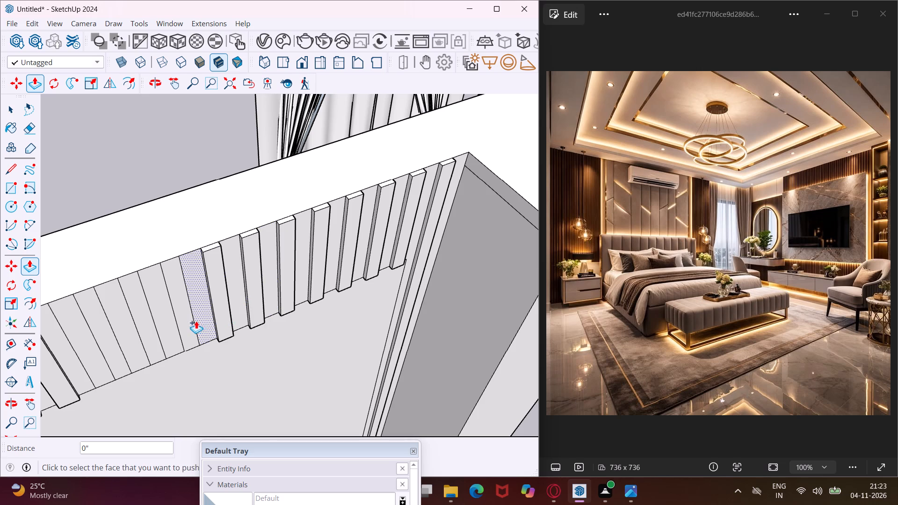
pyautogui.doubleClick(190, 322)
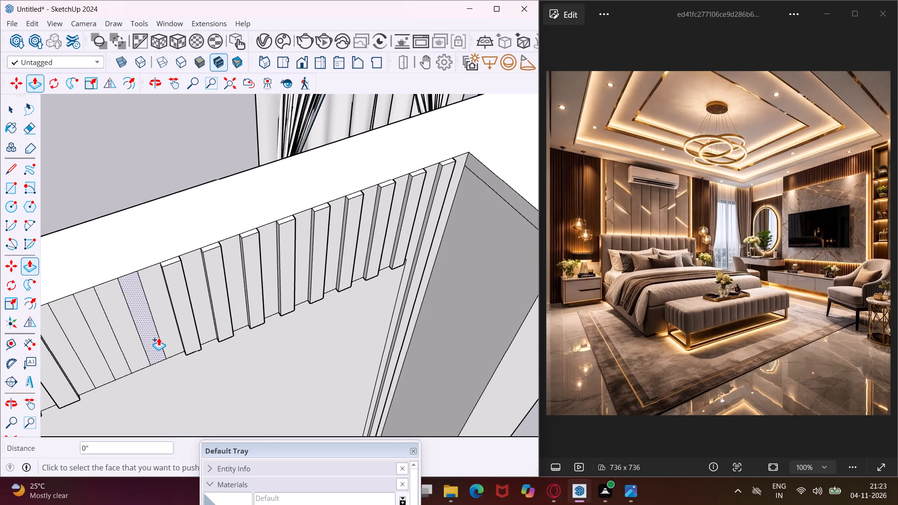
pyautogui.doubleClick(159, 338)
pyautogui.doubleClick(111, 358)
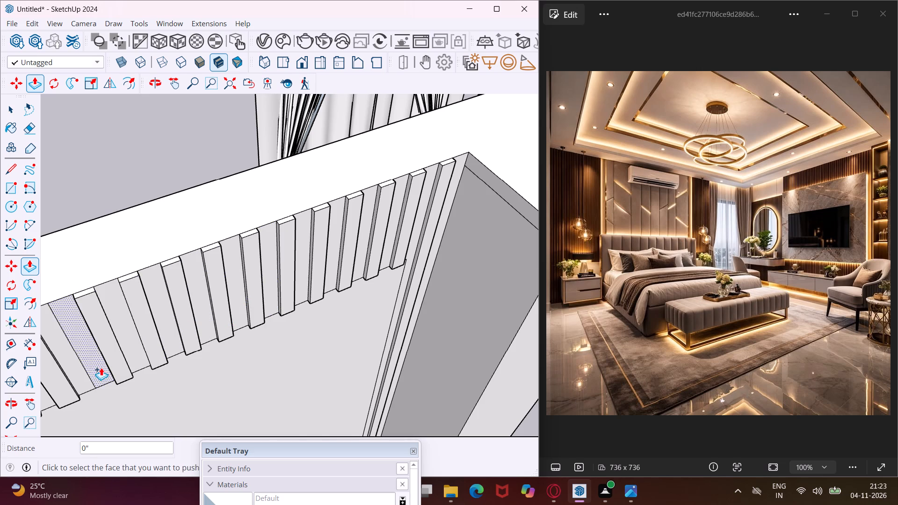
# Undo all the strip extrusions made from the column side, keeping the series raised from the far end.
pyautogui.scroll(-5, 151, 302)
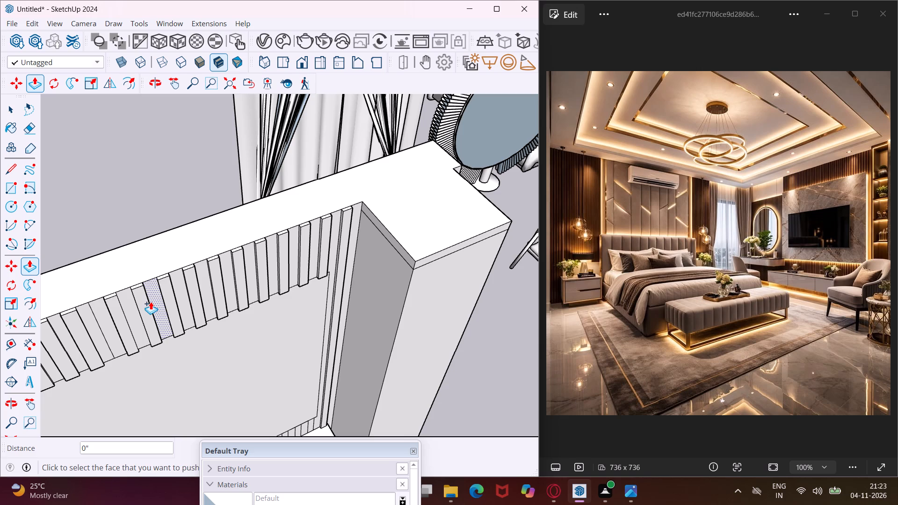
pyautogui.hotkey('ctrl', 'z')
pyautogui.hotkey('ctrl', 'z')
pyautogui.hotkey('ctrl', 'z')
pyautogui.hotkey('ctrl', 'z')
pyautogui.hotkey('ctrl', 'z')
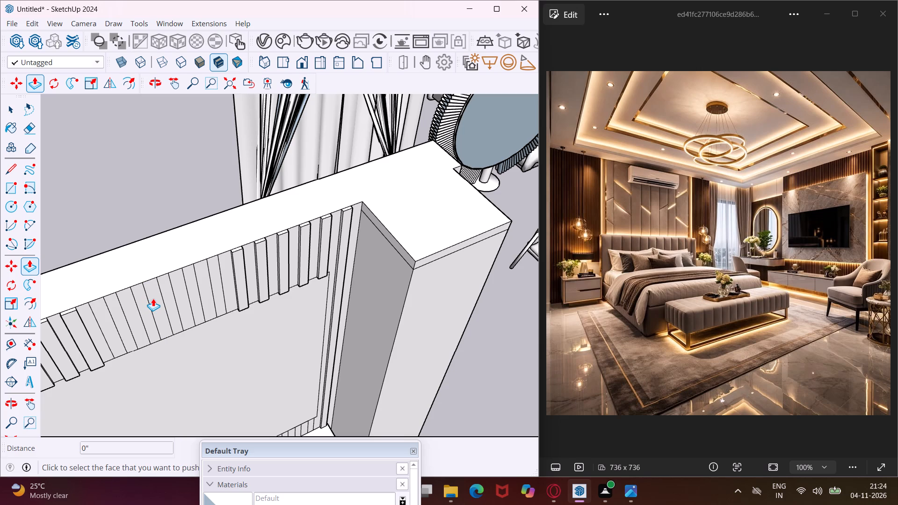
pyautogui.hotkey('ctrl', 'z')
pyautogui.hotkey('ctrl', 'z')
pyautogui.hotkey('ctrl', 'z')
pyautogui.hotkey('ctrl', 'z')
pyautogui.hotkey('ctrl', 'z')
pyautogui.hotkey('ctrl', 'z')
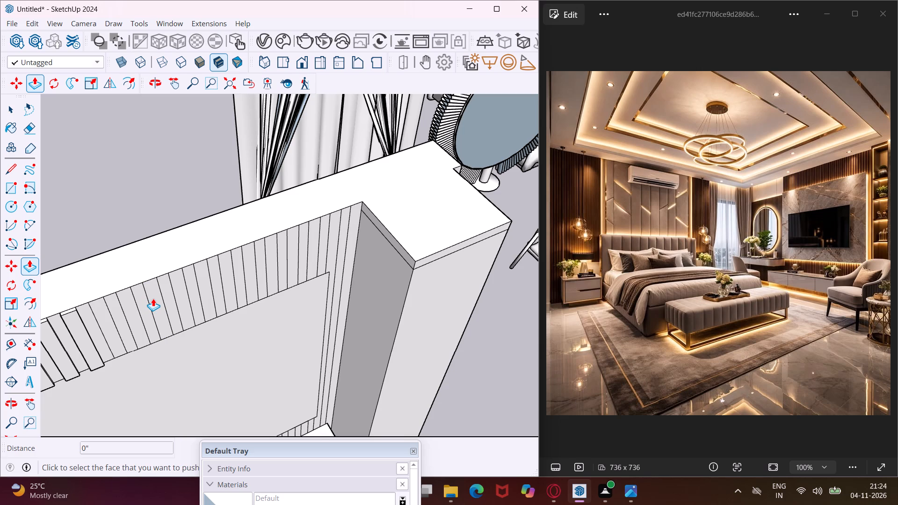
# Continue the raised series by extruding the next eight alternate strips above the TV panel by the same 5/8" toward the column.
pyautogui.scroll(7, 70, 312)
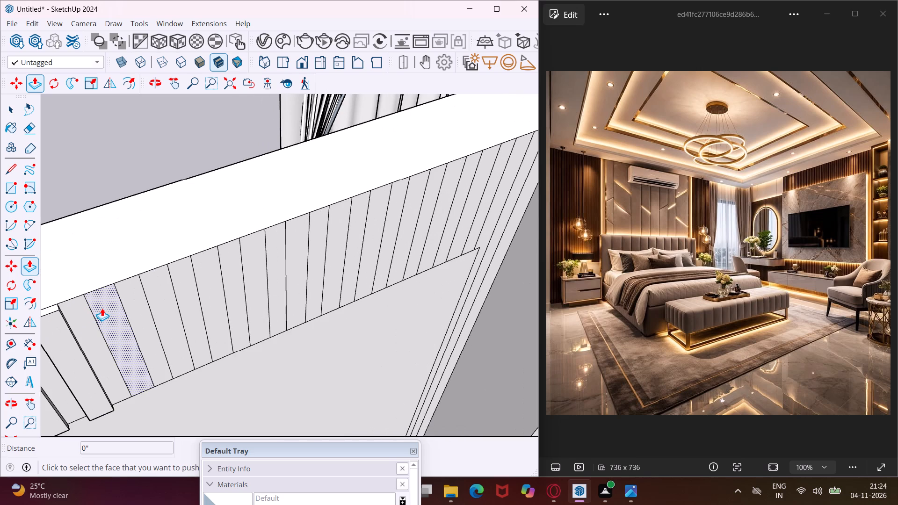
pyautogui.doubleClick(102, 308)
pyautogui.doubleClick(156, 304)
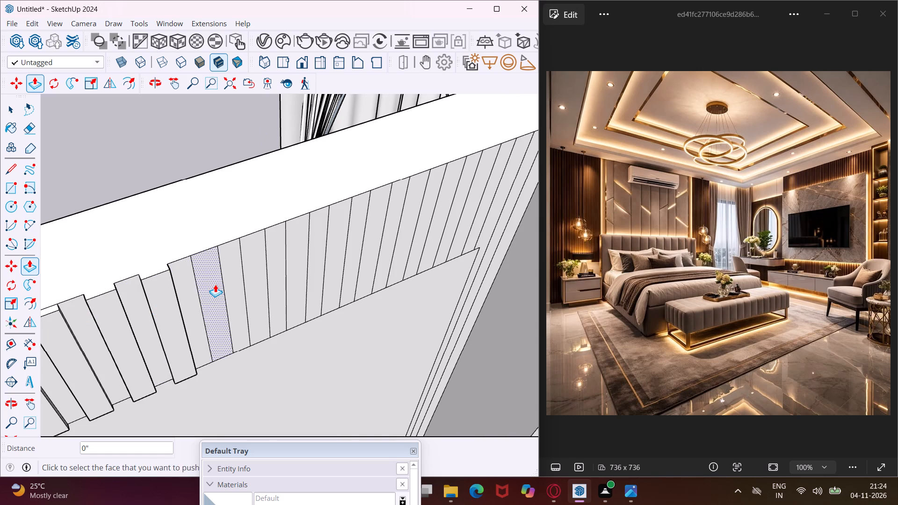
pyautogui.doubleClick(215, 284)
pyautogui.doubleClick(260, 262)
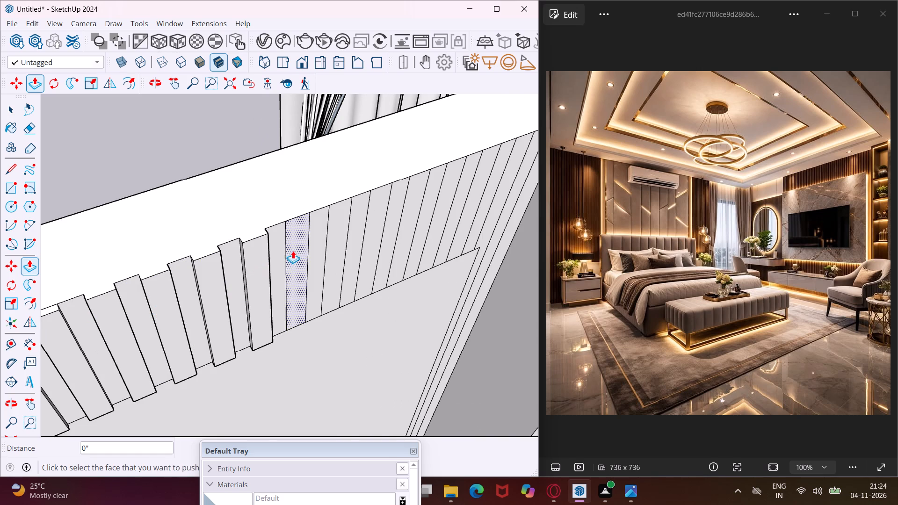
pyautogui.doubleClick(294, 248)
pyautogui.doubleClick(334, 244)
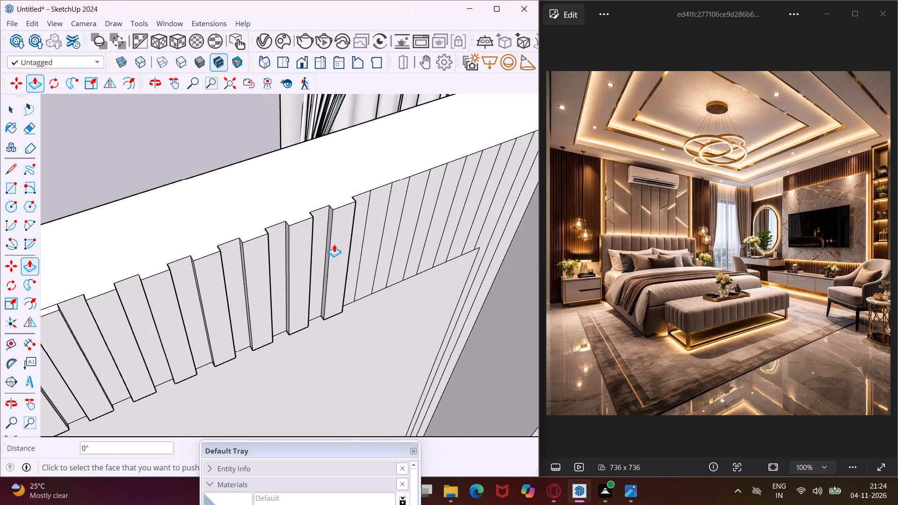
pyautogui.doubleClick(374, 234)
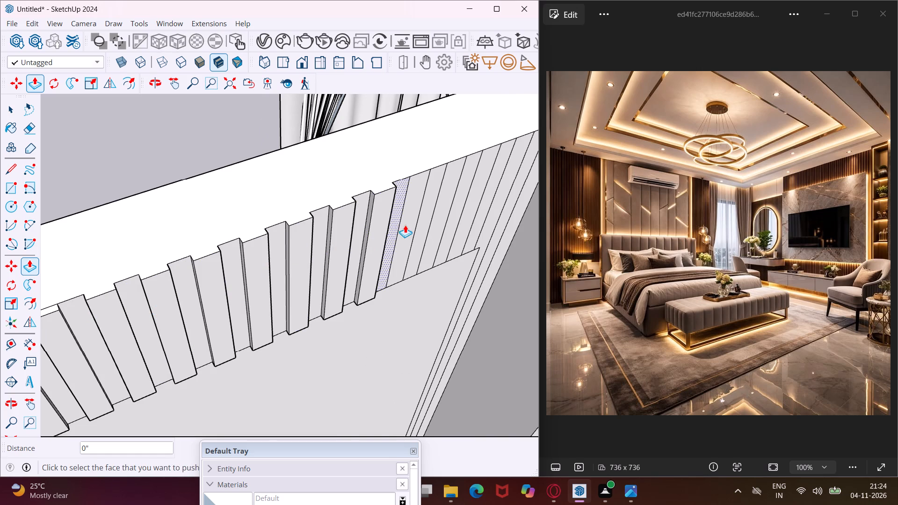
pyautogui.doubleClick(409, 223)
# Extrude the last four alternate strips by the same 5/8", including the full-height ones beside the column.
pyautogui.scroll(-2, 408, 222)
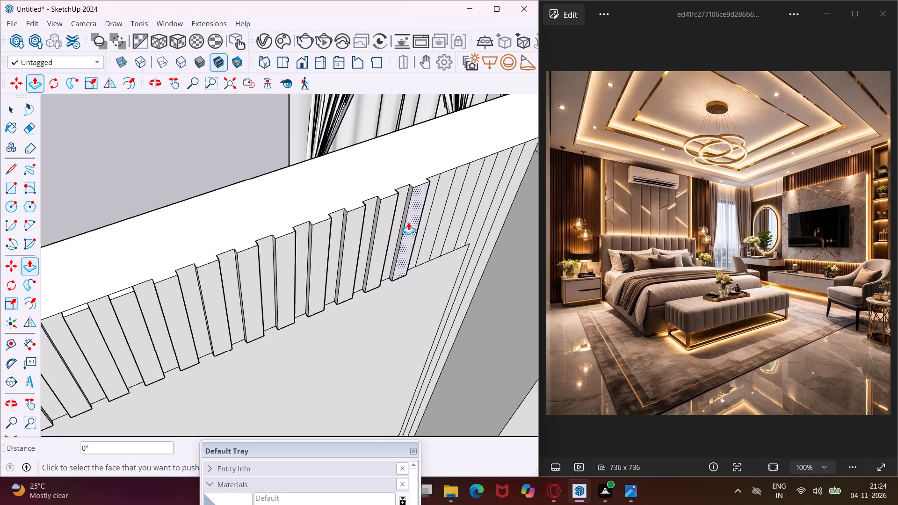
pyautogui.scroll(-1, 408, 222)
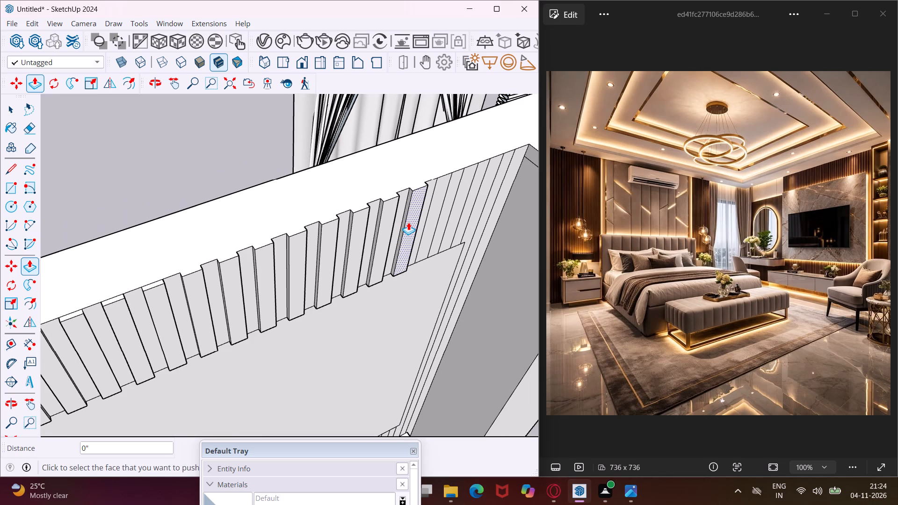
pyautogui.scroll(2, 428, 223)
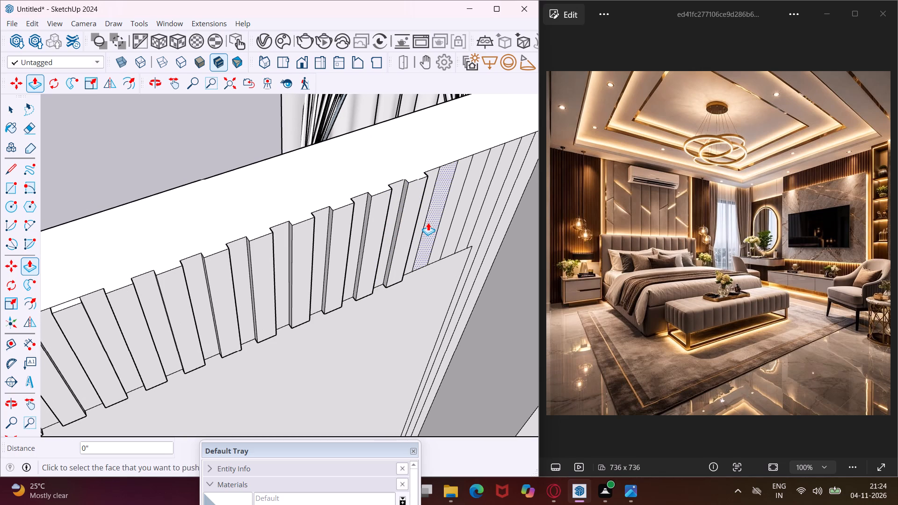
pyautogui.doubleClick(428, 223)
pyautogui.scroll(-3, 293, 252)
pyautogui.scroll(2, 416, 225)
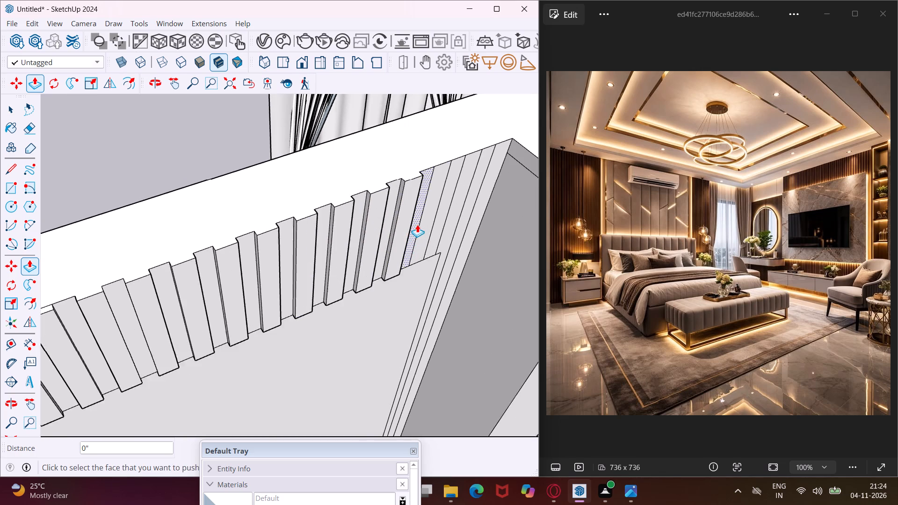
pyautogui.scroll(3, 417, 224)
pyautogui.doubleClick(429, 217)
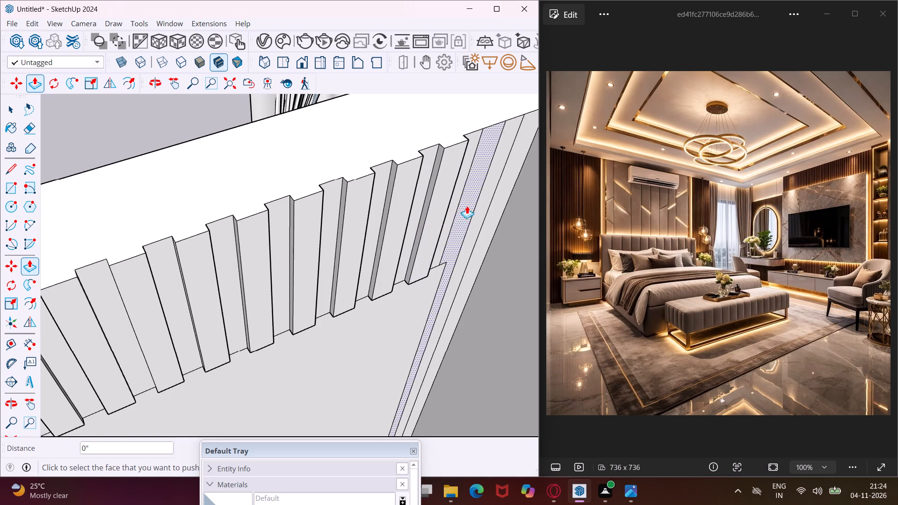
pyautogui.doubleClick(470, 205)
pyautogui.scroll(-3, 340, 218)
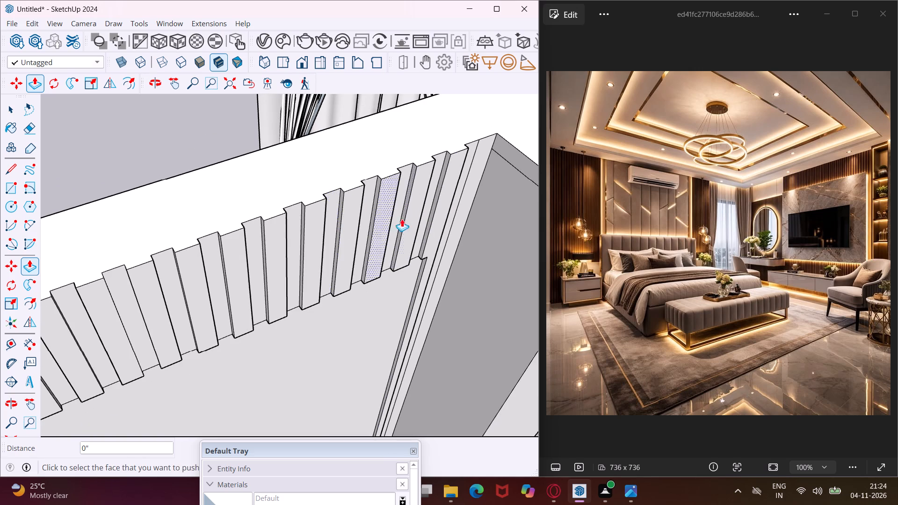
pyautogui.scroll(3, 445, 215)
pyautogui.doubleClick(467, 198)
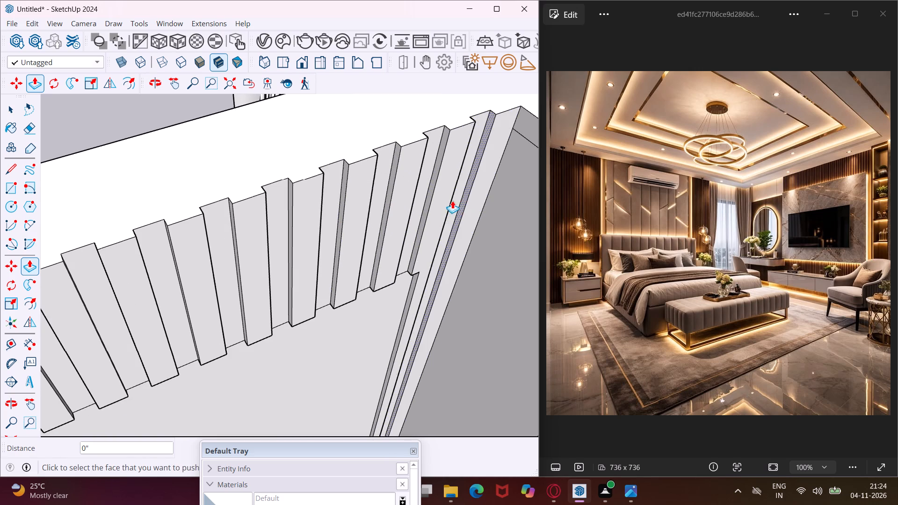
# Draw a line about 5' 9" long across the wall's top face, from the fluted strips' edge past the full-height column to the wall's end.
pyautogui.scroll(-4, 396, 217)
pyautogui.press('Escape')
pyautogui.press('space')
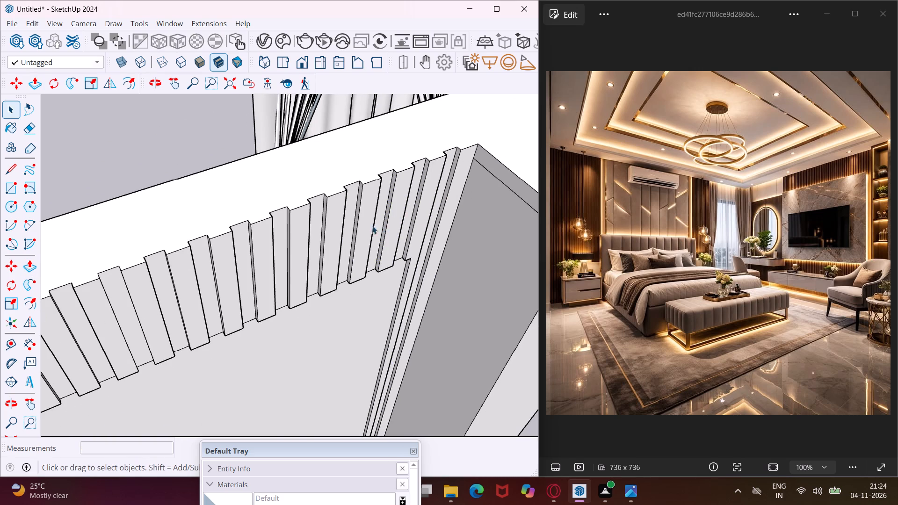
pyautogui.scroll(-8, 355, 224)
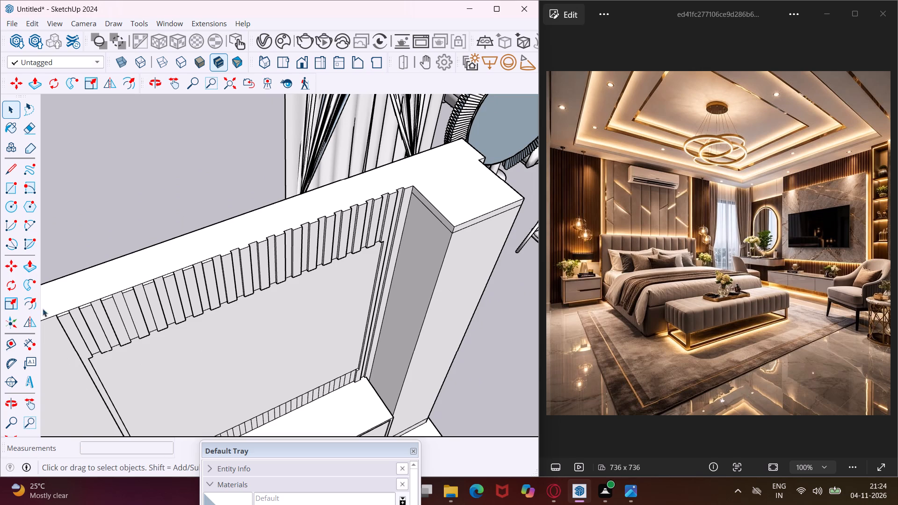
pyautogui.click(19, 172)
pyautogui.scroll(2, 217, 249)
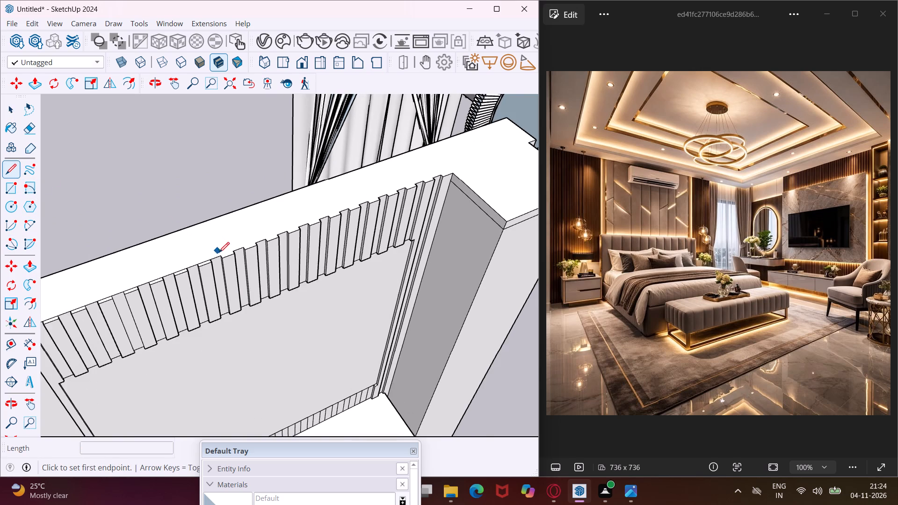
pyautogui.scroll(5, 219, 252)
pyautogui.click(221, 254)
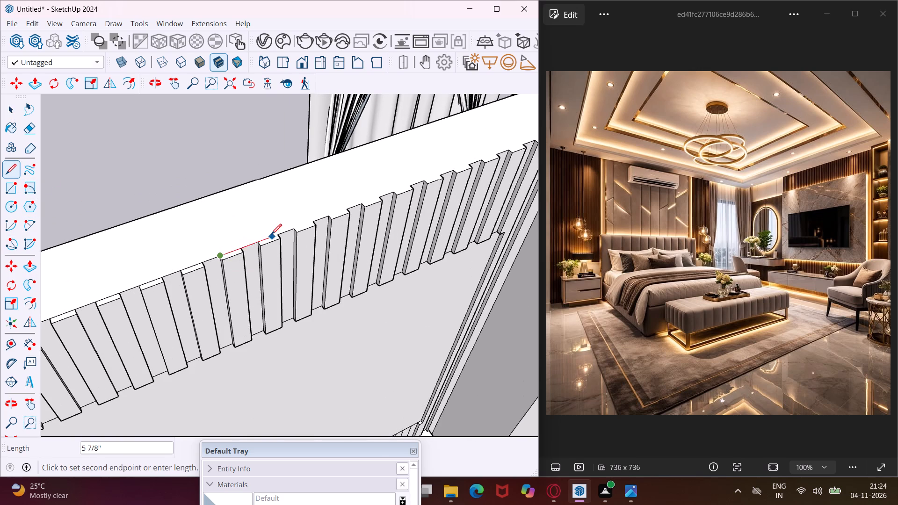
pyautogui.scroll(-5, 259, 233)
pyautogui.scroll(-7, 200, 234)
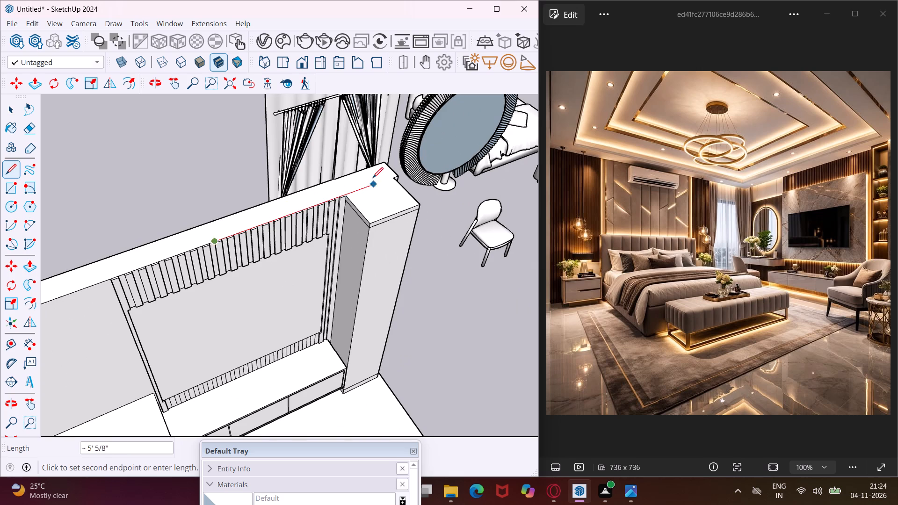
pyautogui.scroll(7, 379, 176)
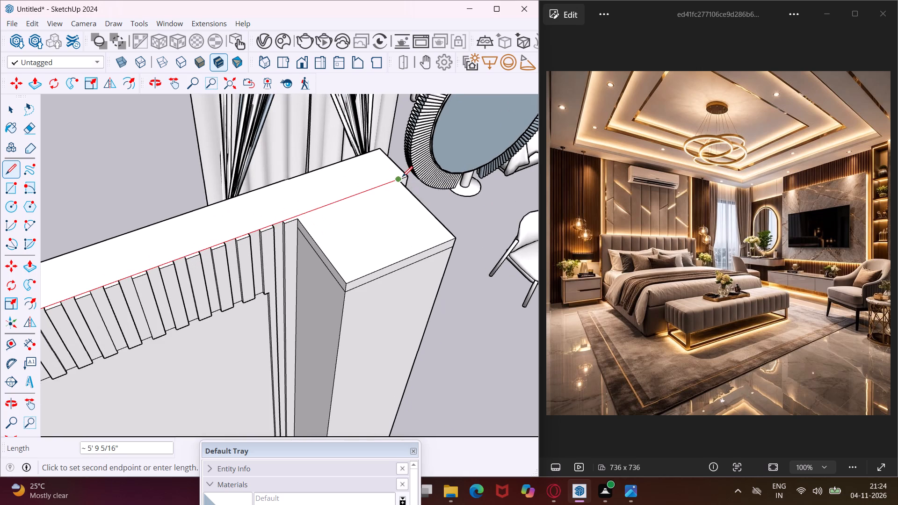
pyautogui.click(398, 180)
pyautogui.press('Escape')
pyautogui.press('space')
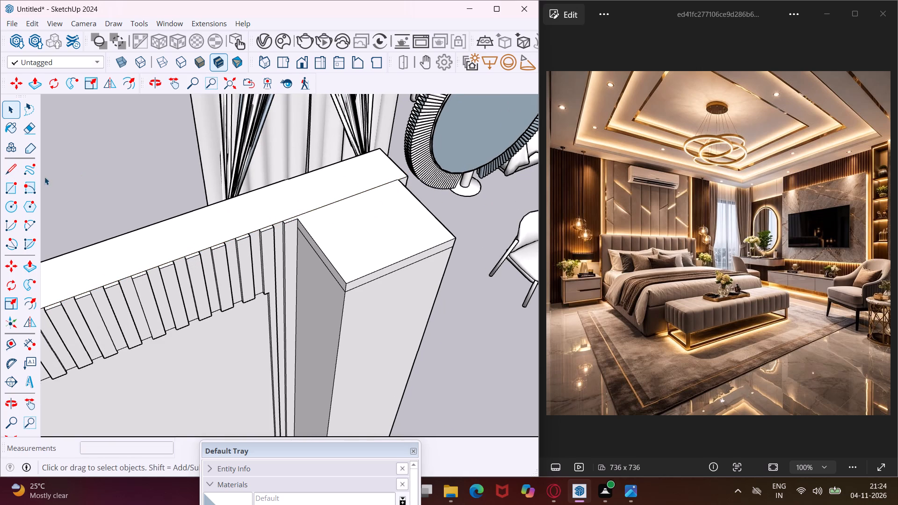
# Draw a short 5/8" line on the top face, joining the column's inner corner to the new long line.
pyautogui.click(16, 169)
pyautogui.scroll(4, 274, 210)
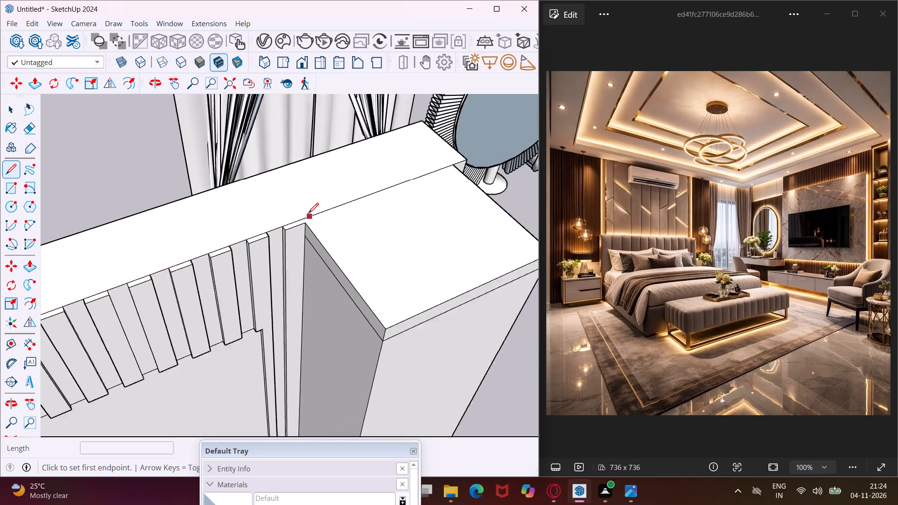
pyautogui.scroll(4, 308, 213)
pyautogui.click(300, 227)
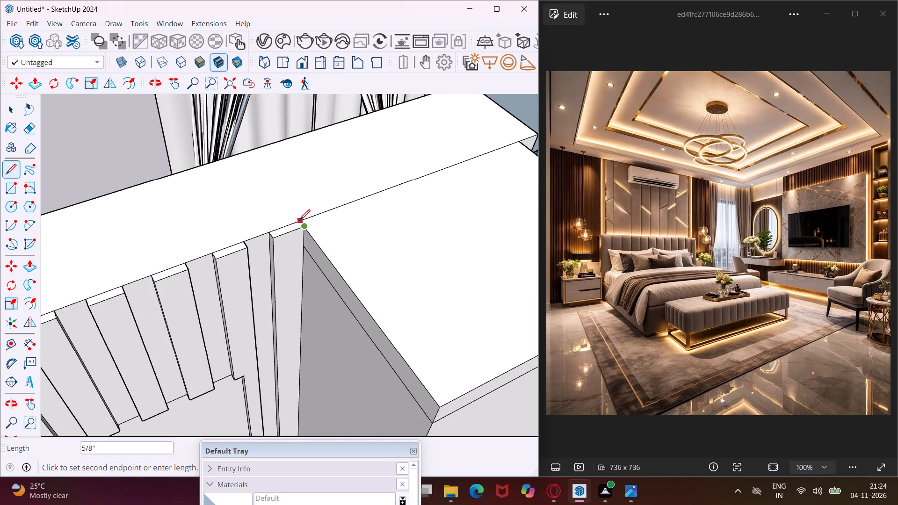
pyautogui.click(300, 220)
pyautogui.press('Escape')
pyautogui.press('space')
pyautogui.scroll(-4, 210, 225)
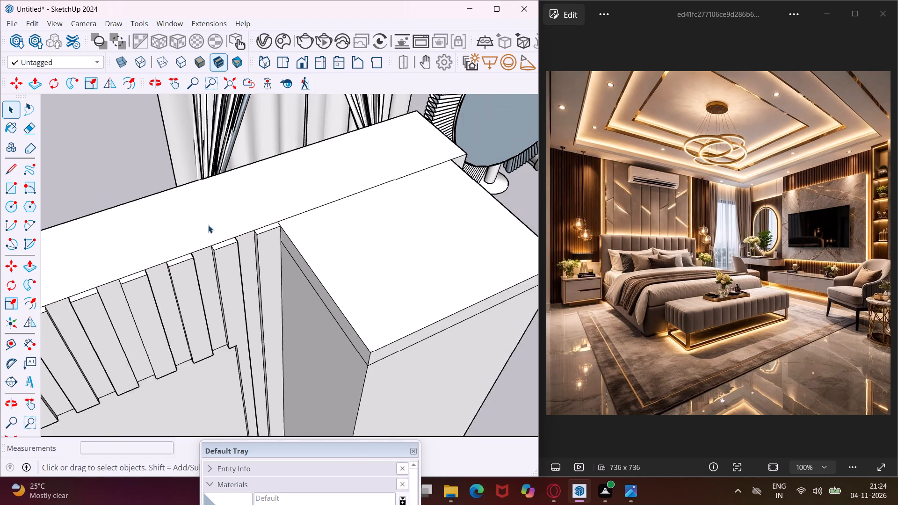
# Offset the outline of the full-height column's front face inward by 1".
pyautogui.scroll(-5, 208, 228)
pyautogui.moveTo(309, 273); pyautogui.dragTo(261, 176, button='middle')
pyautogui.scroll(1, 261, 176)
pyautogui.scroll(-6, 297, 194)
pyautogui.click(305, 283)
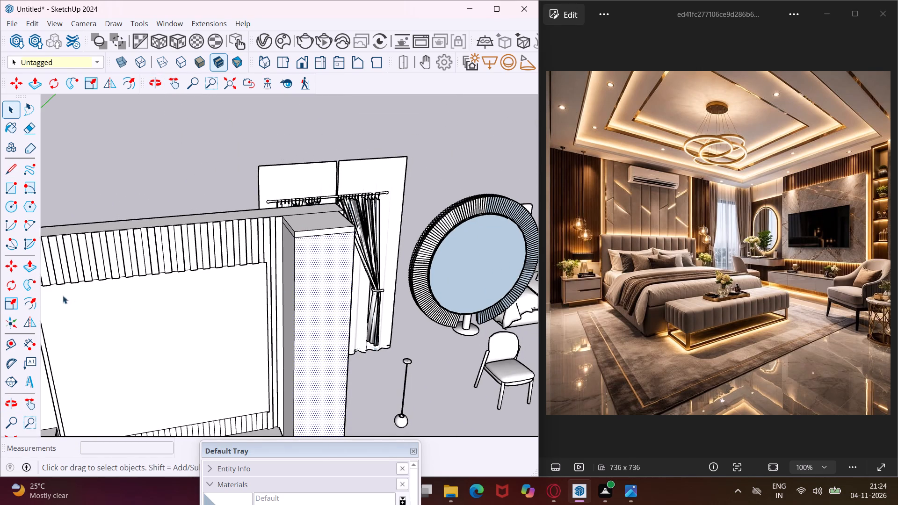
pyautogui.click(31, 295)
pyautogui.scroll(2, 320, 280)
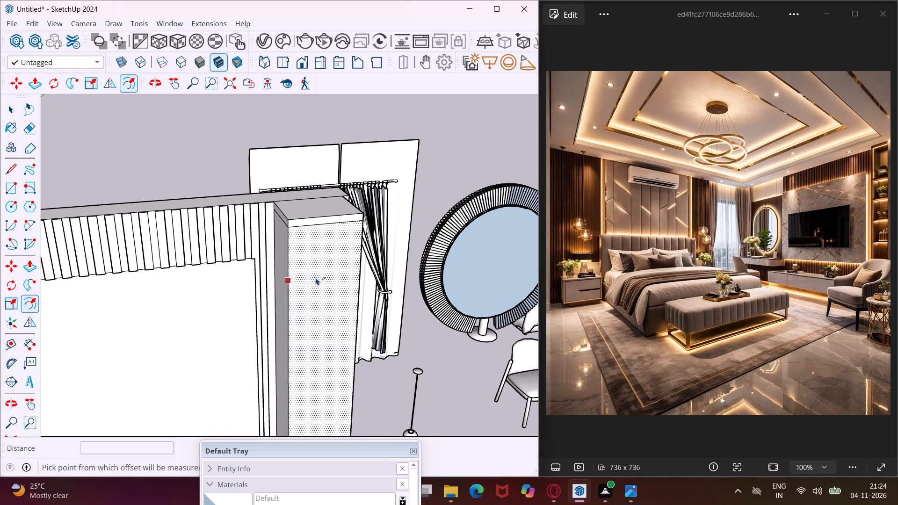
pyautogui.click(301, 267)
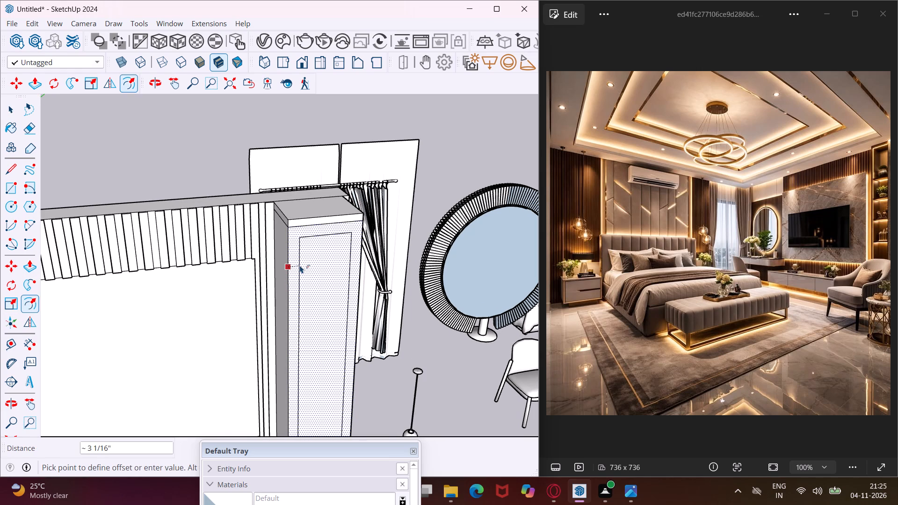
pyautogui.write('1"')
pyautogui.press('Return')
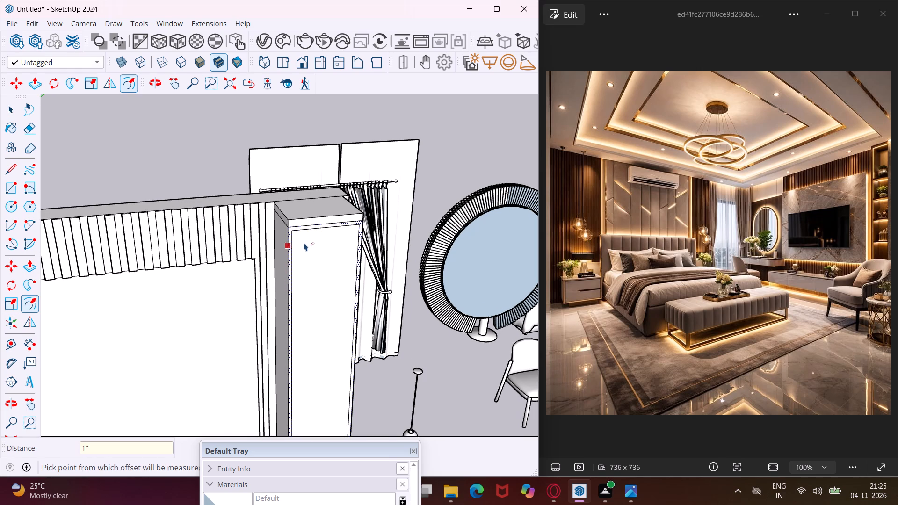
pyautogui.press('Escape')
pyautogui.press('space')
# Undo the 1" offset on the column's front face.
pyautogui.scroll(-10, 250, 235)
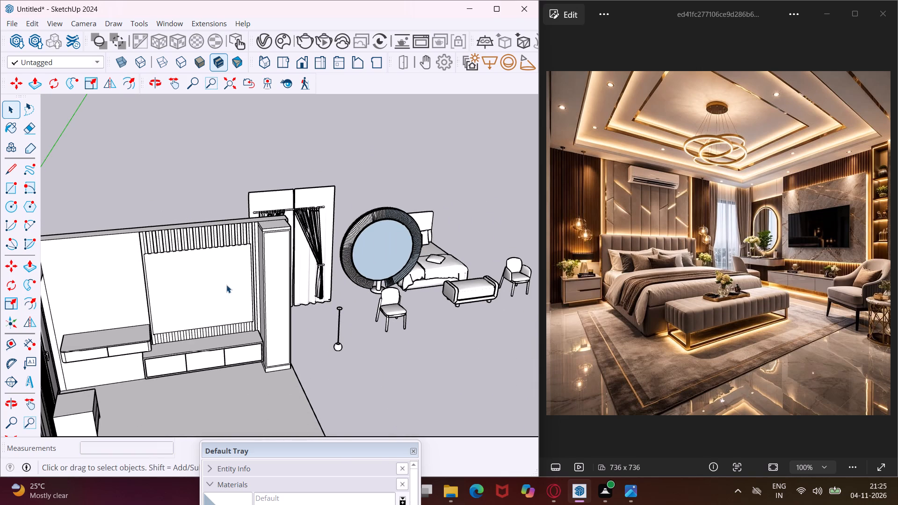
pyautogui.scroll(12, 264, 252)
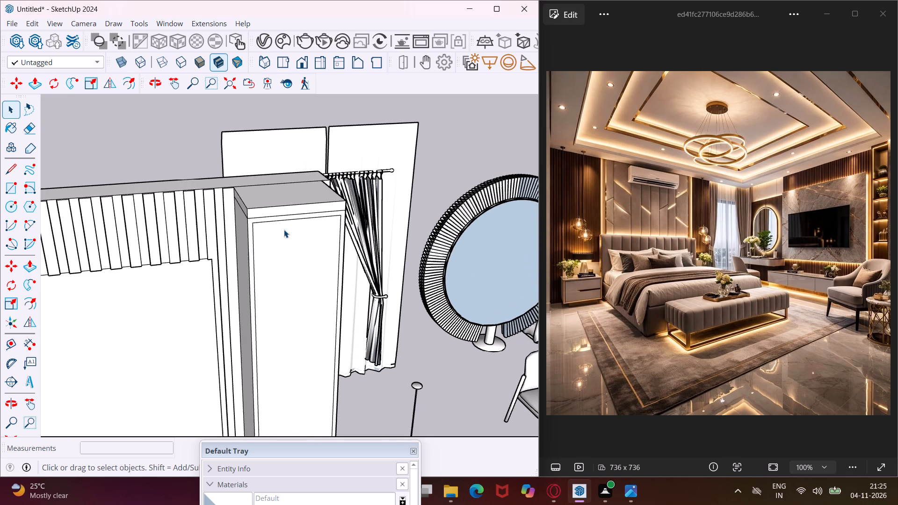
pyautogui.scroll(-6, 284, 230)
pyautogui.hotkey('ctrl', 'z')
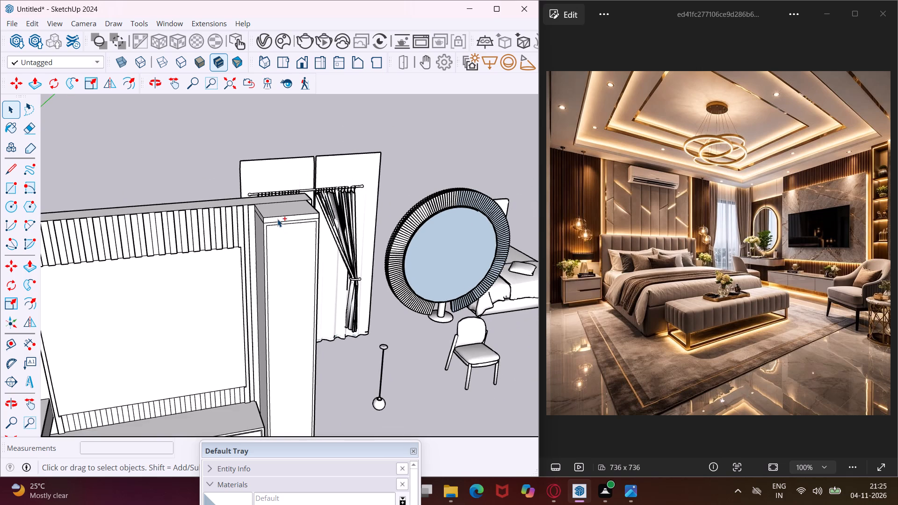
# Offset the outline of the full-height column's front face inward by 2".
pyautogui.click(273, 235)
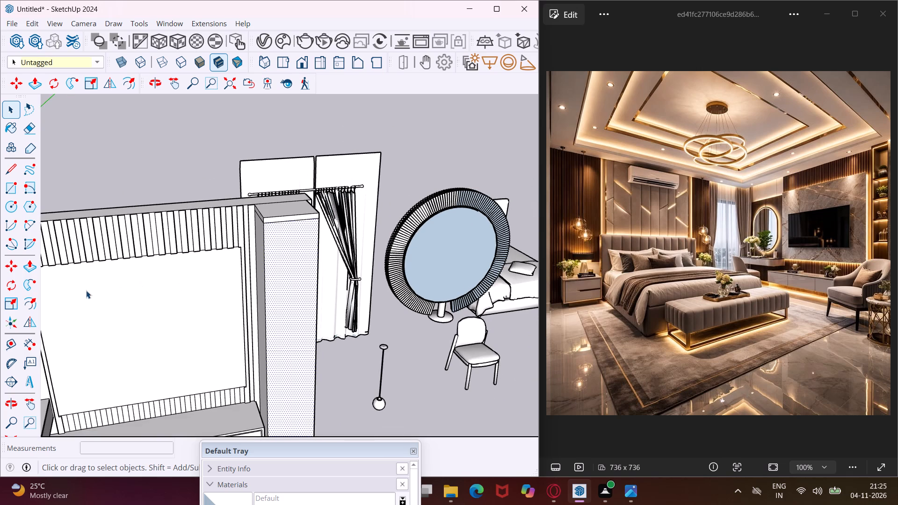
pyautogui.click(36, 302)
pyautogui.click(281, 262)
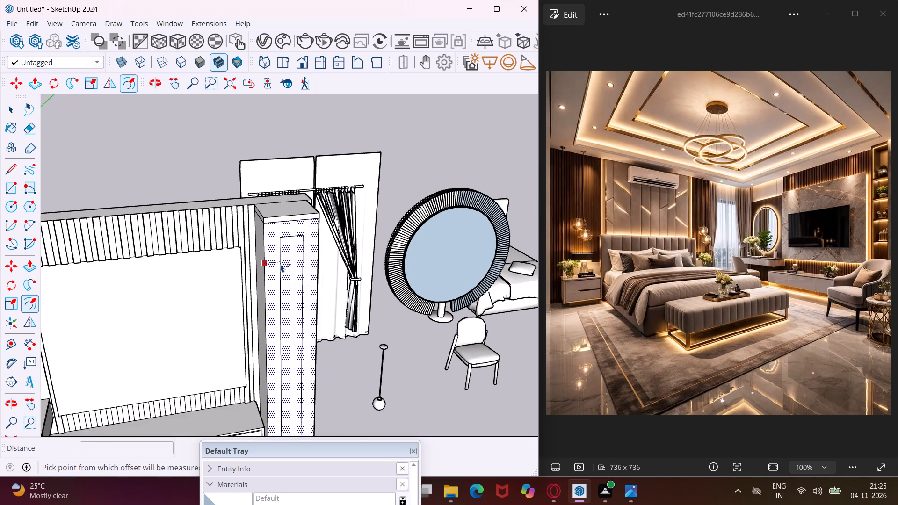
pyautogui.write('2"')
pyautogui.press('Return')
pyautogui.press('Escape')
pyautogui.press('space')
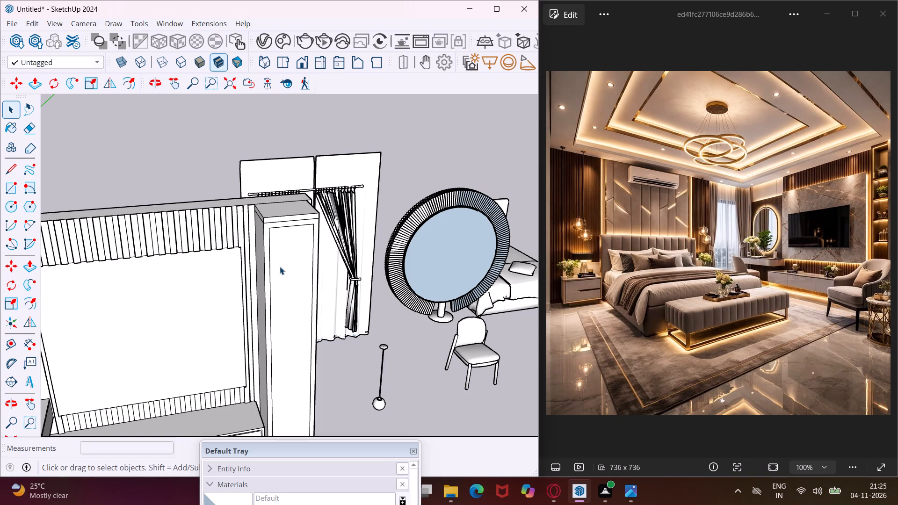
# Extrude the large TV panel face outward from the wall by 1 1/4" with Push/Pull.
pyautogui.scroll(-6, 196, 138)
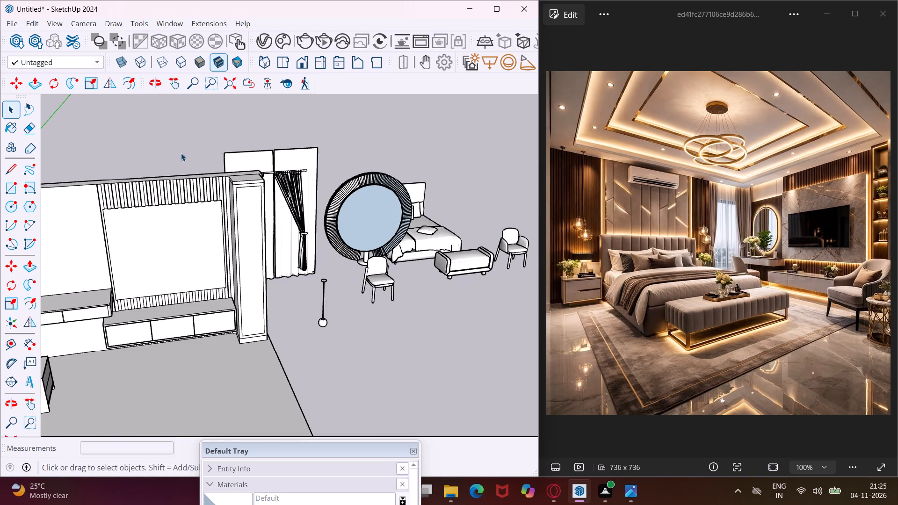
pyautogui.scroll(5, 133, 198)
pyautogui.moveTo(133, 198); pyautogui.dragTo(200, 200, button='middle')
pyautogui.scroll(3, 136, 240)
pyautogui.moveTo(87, 246); pyautogui.dragTo(149, 246, button='middle')
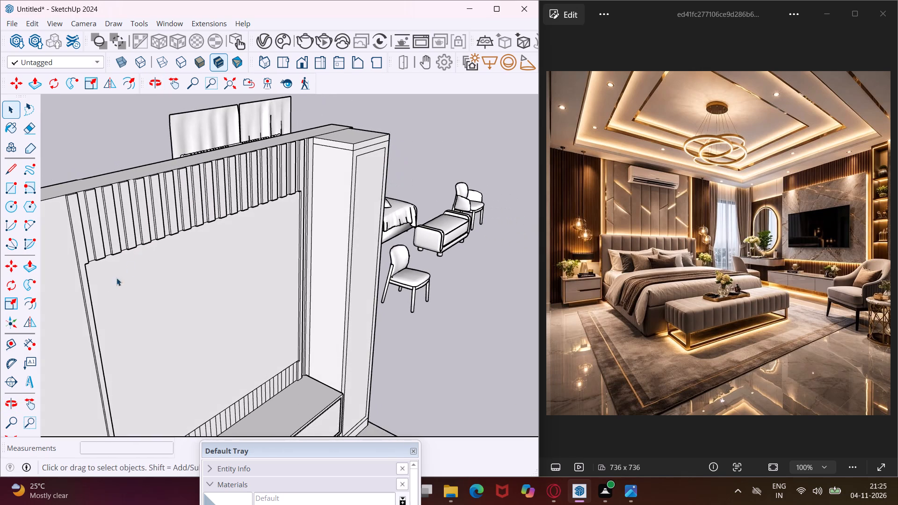
pyautogui.scroll(4, 97, 267)
pyautogui.click(97, 267)
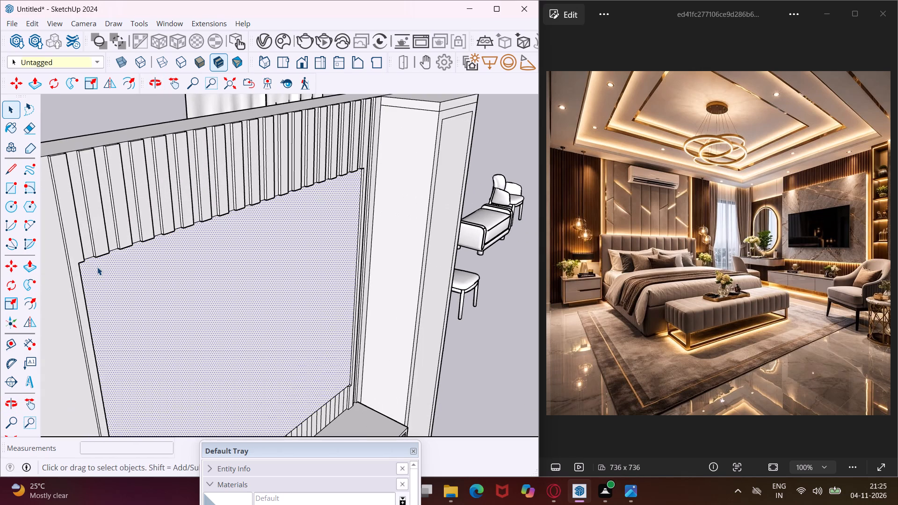
pyautogui.press('p')
pyautogui.click(97, 267)
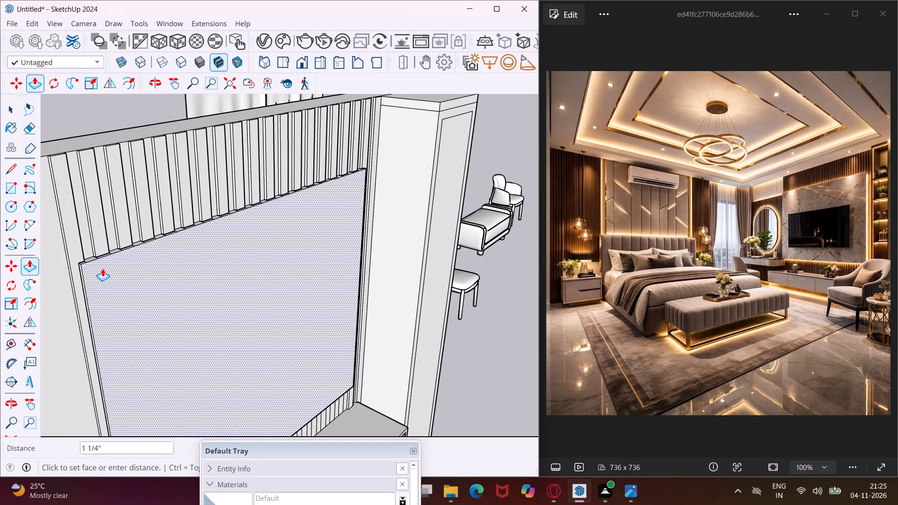
pyautogui.click(102, 268)
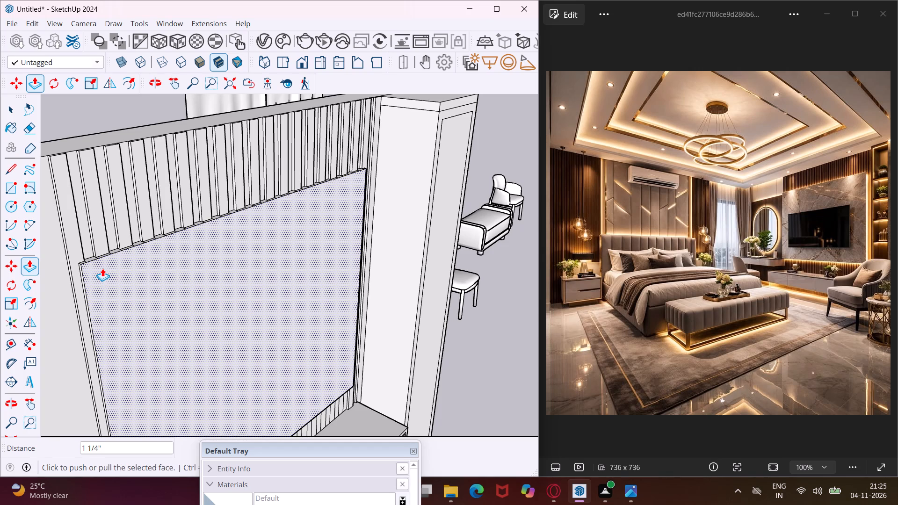
pyautogui.press('Escape')
pyautogui.press('space')
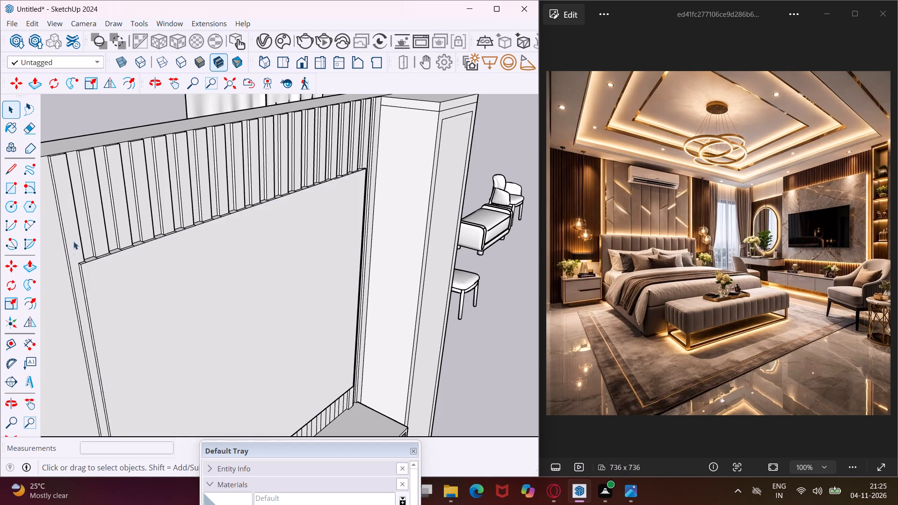
# Push the TV panel's front face back 5/8" in new-face mode, adding an edge line midway through the panel's thickness.
pyautogui.scroll(-2, 78, 180)
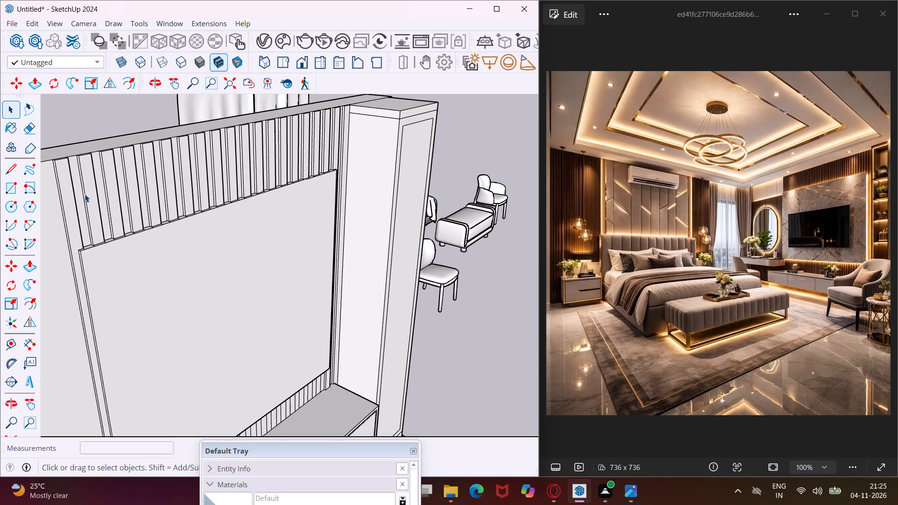
pyautogui.moveTo(85, 194); pyautogui.dragTo(186, 196, button='middle')
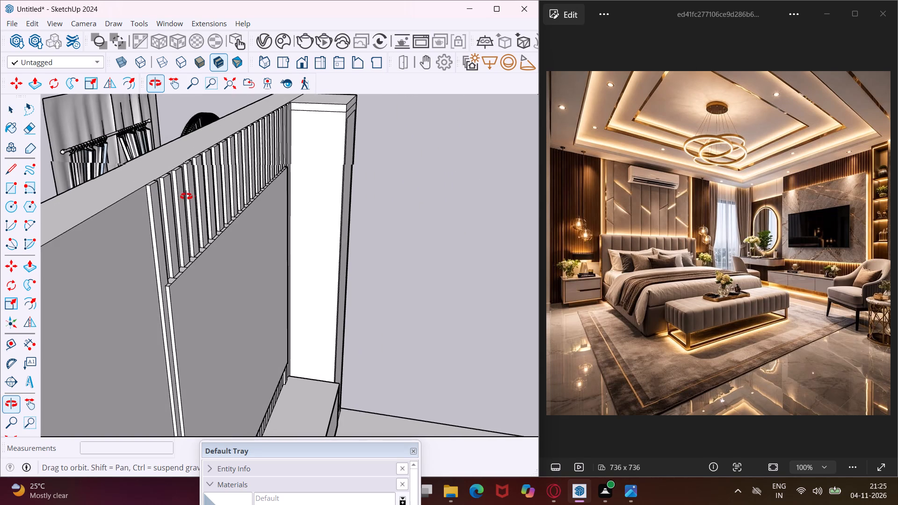
pyautogui.moveTo(186, 196); pyautogui.dragTo(174, 200, button='middle')
pyautogui.scroll(8, 150, 266)
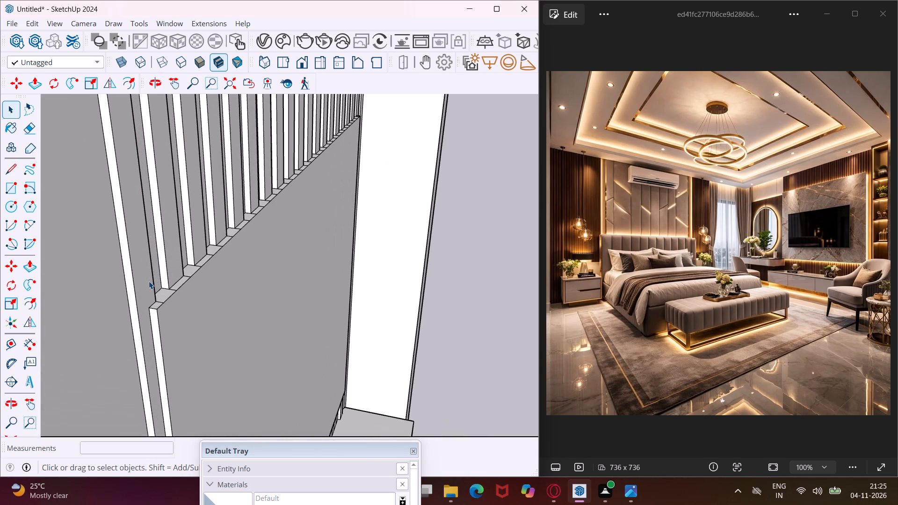
pyautogui.scroll(2, 149, 281)
pyautogui.scroll(4, 170, 325)
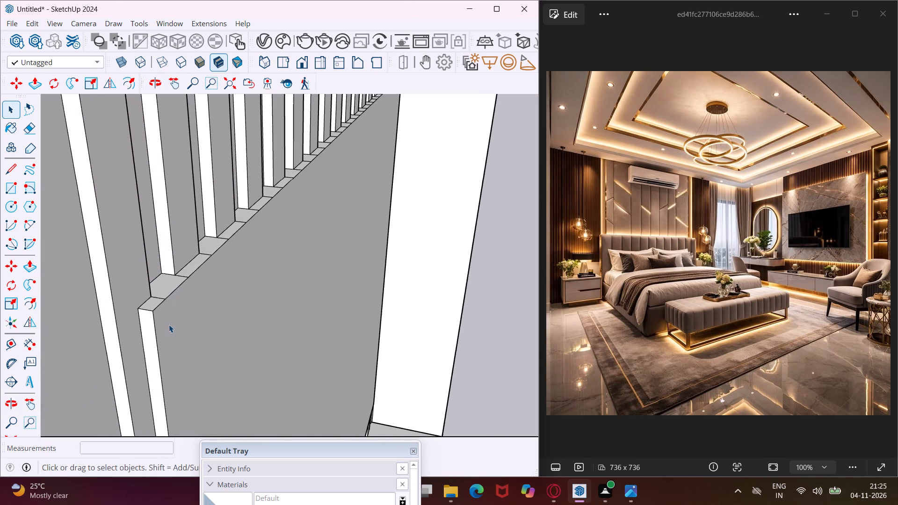
pyautogui.click(169, 325)
pyautogui.press('p')
pyautogui.click(169, 325)
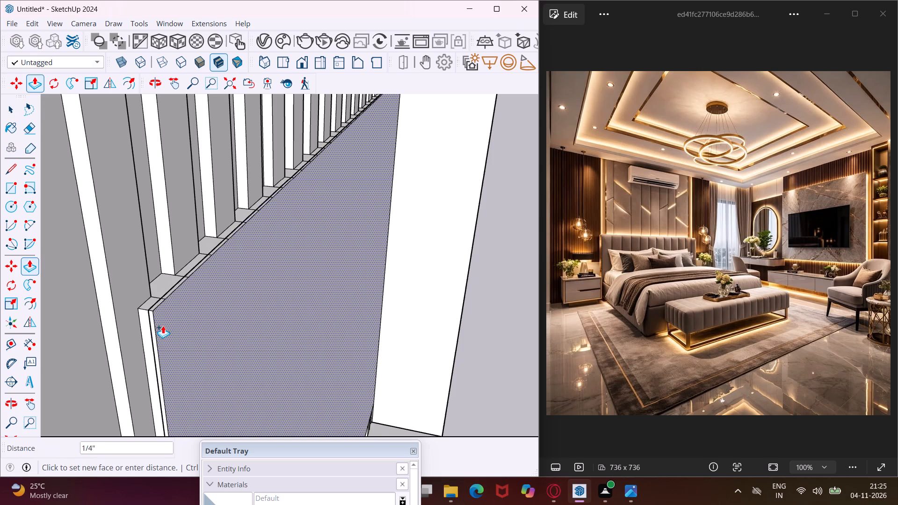
pyautogui.click(154, 326)
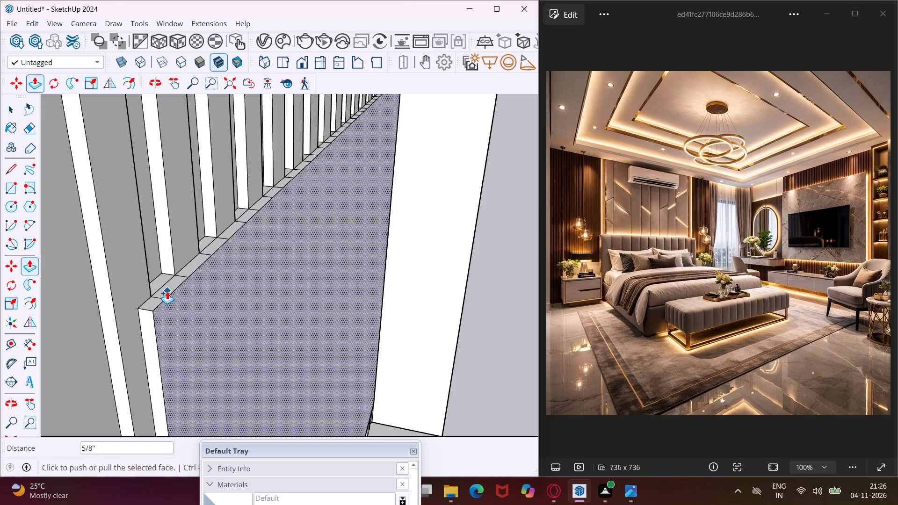
pyautogui.press('Escape')
pyautogui.press('space')
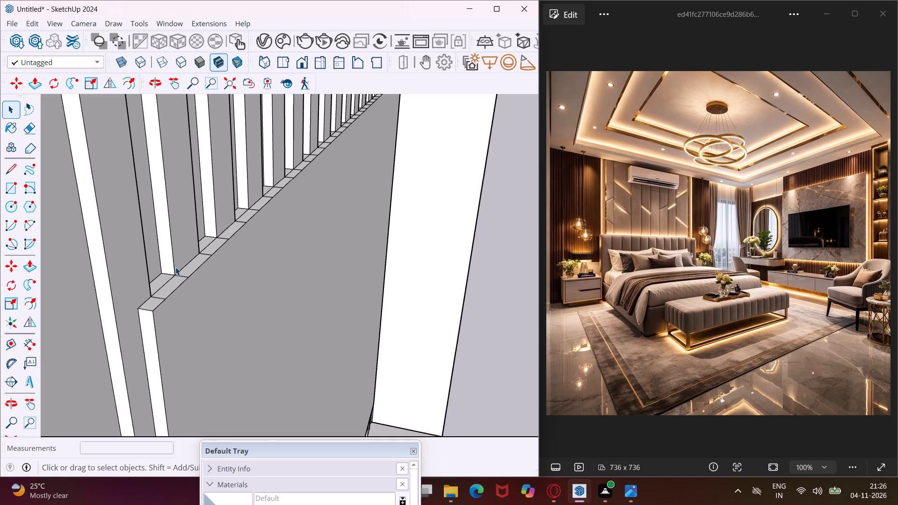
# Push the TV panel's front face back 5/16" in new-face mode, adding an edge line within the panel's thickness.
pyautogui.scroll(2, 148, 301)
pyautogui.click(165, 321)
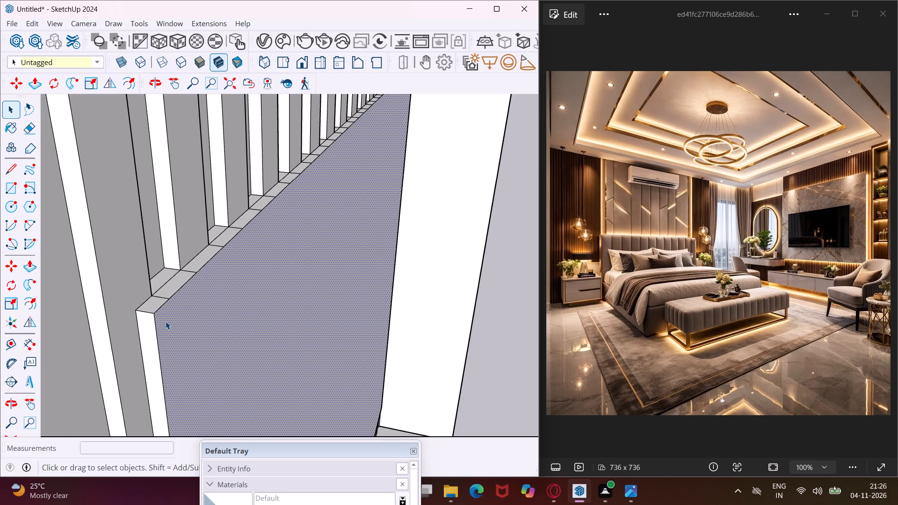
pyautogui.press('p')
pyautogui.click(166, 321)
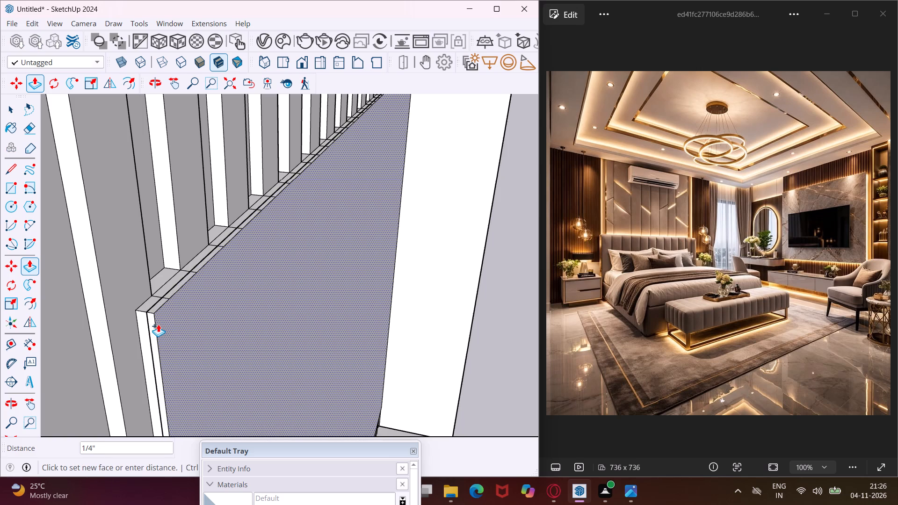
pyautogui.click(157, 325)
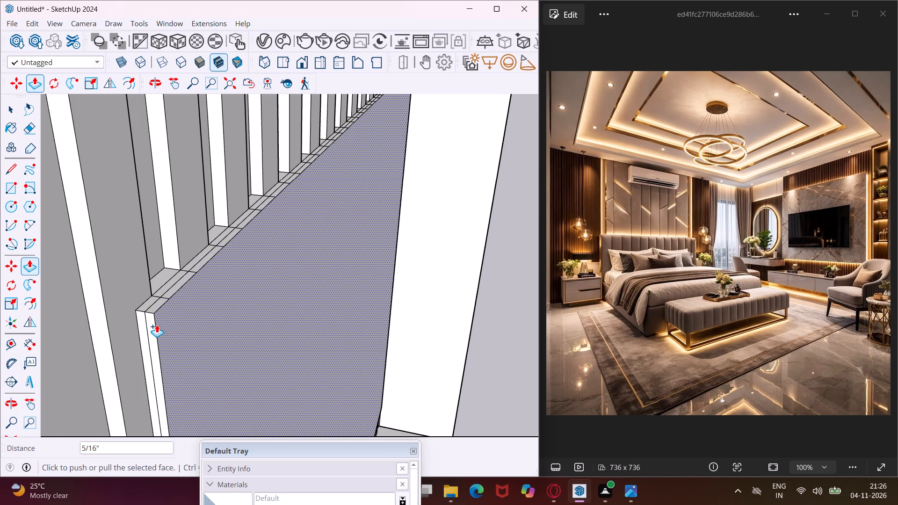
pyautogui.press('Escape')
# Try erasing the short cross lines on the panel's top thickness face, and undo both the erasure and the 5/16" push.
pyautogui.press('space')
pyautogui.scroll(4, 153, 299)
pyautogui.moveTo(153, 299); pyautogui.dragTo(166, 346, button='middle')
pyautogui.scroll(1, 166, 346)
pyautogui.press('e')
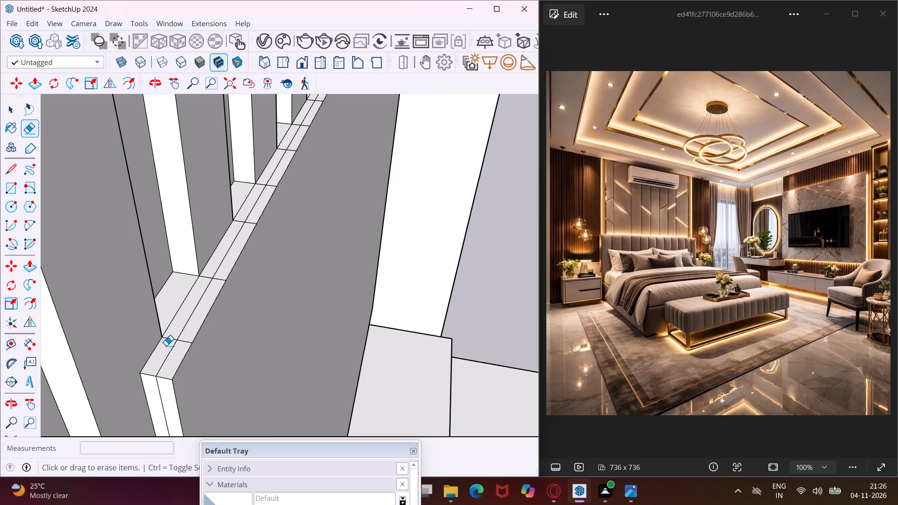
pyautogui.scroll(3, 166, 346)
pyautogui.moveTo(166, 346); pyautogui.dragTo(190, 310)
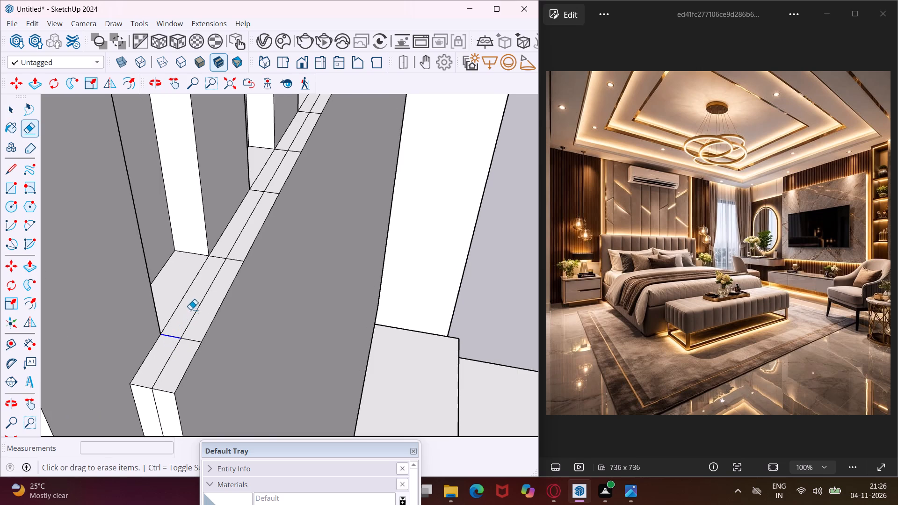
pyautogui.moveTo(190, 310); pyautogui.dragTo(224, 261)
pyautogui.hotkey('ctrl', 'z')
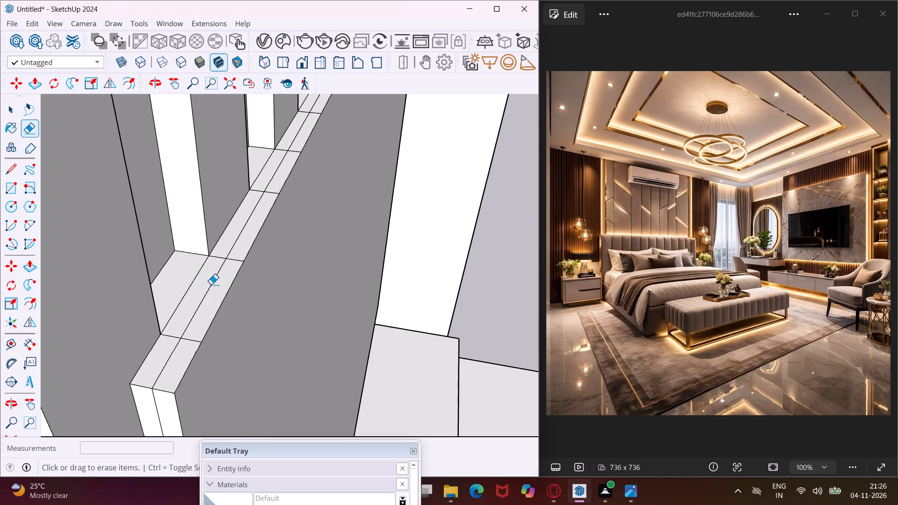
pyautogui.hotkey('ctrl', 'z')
# Erase the short cross lines on the TV panel's top thickness face at the end farthest from the full-height column.
pyautogui.moveTo(172, 345); pyautogui.dragTo(203, 299)
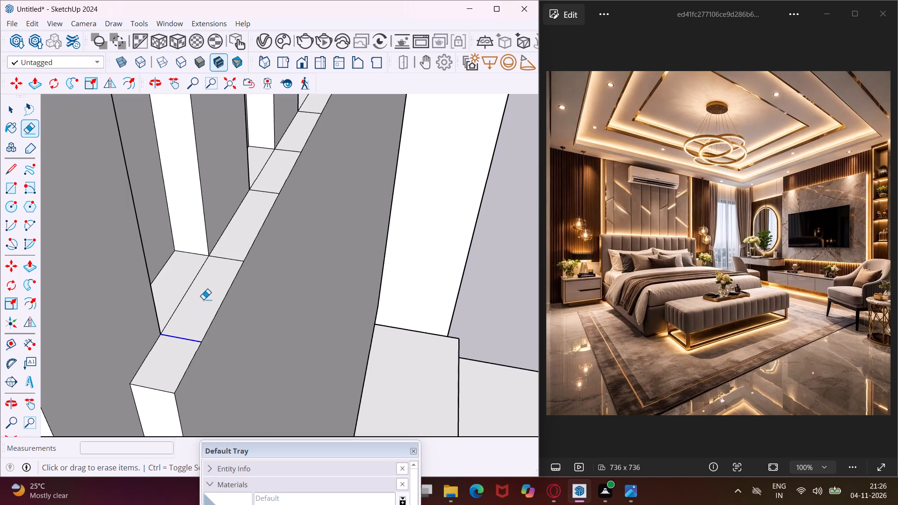
pyautogui.moveTo(203, 299); pyautogui.dragTo(229, 255)
pyautogui.scroll(-4, 208, 287)
pyautogui.scroll(4, 235, 235)
pyautogui.moveTo(245, 225); pyautogui.dragTo(282, 164)
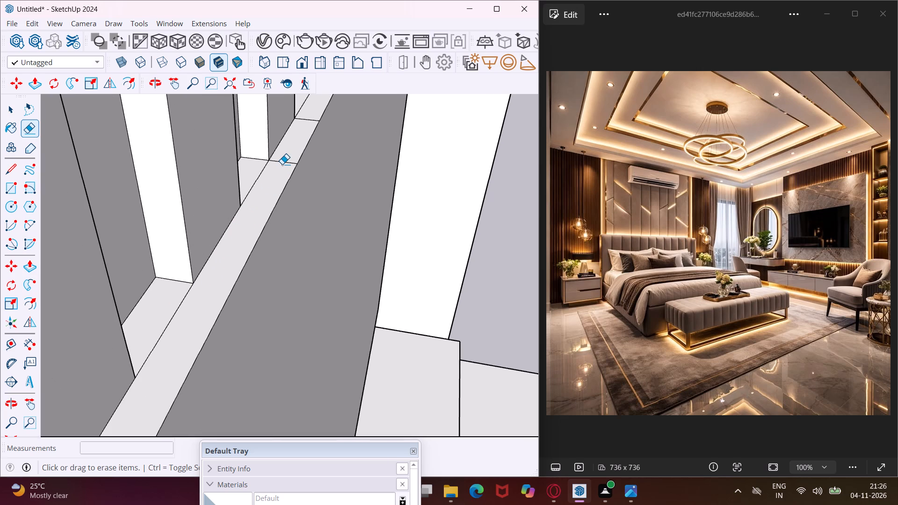
pyautogui.moveTo(282, 159); pyautogui.dragTo(278, 179)
pyautogui.scroll(-10, 207, 248)
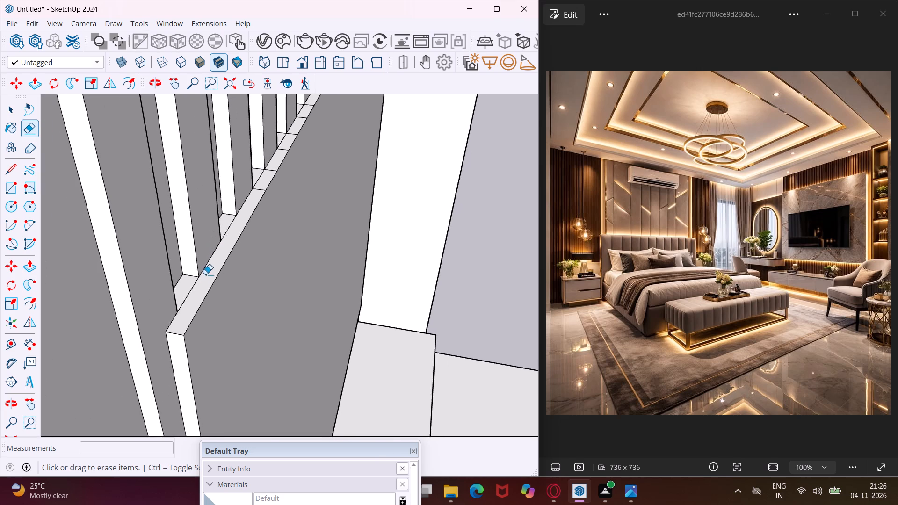
# Erase the cross lines on the panel's top thickness face at the end beside the full-height column.
pyautogui.scroll(-15, 205, 274)
pyautogui.scroll(3, 304, 106)
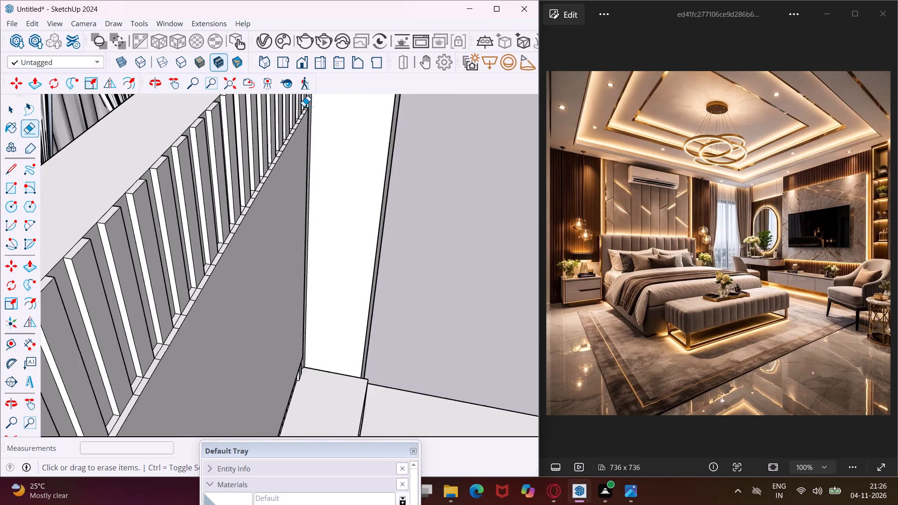
pyautogui.scroll(12, 304, 106)
pyautogui.scroll(10, 301, 123)
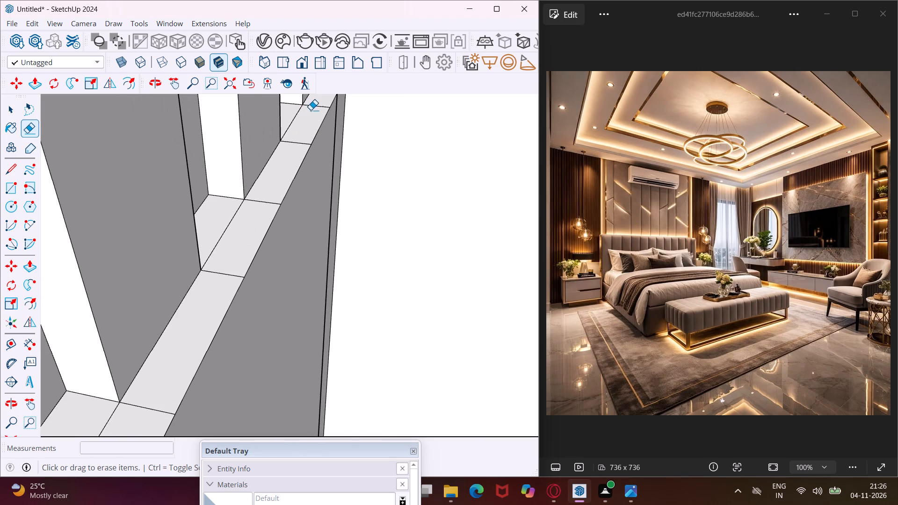
pyautogui.moveTo(314, 103); pyautogui.dragTo(253, 204)
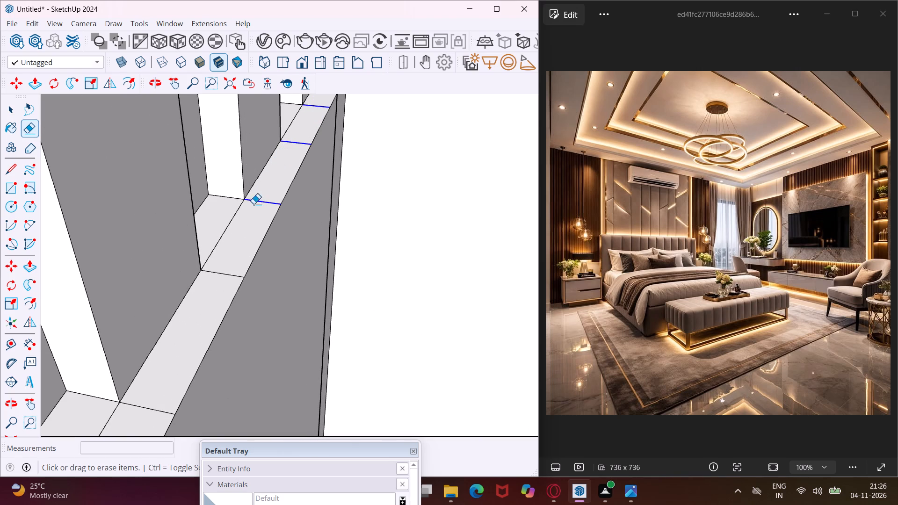
pyautogui.moveTo(253, 204); pyautogui.dragTo(196, 302)
# Erase the next cross lines on the panel's top thickness face, working from the column end toward the middle.
pyautogui.scroll(-2, 261, 201)
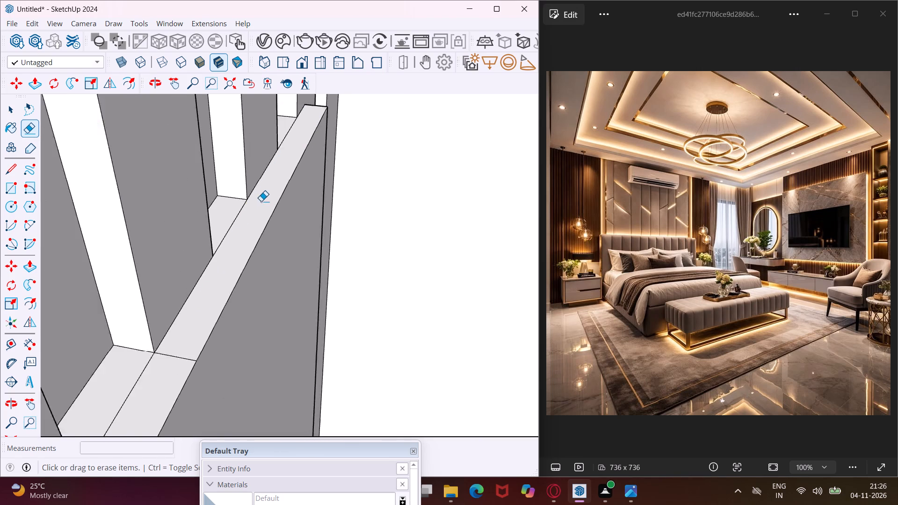
pyautogui.scroll(-8, 261, 201)
pyautogui.scroll(4, 240, 249)
pyautogui.moveTo(231, 260); pyautogui.dragTo(231, 263)
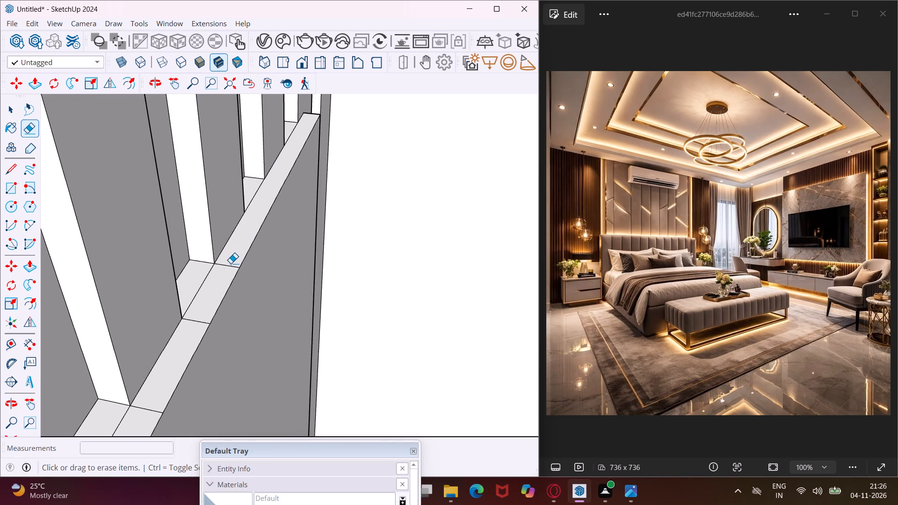
pyautogui.moveTo(231, 263); pyautogui.dragTo(189, 328)
pyautogui.scroll(-6, 262, 216)
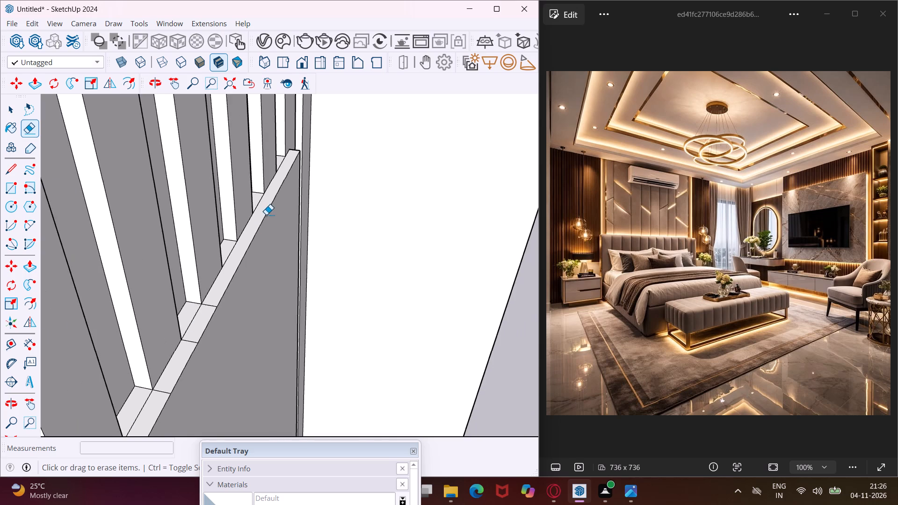
pyautogui.scroll(-5, 265, 212)
pyautogui.scroll(4, 176, 359)
pyautogui.scroll(1, 159, 395)
pyautogui.moveTo(159, 402); pyautogui.dragTo(225, 285)
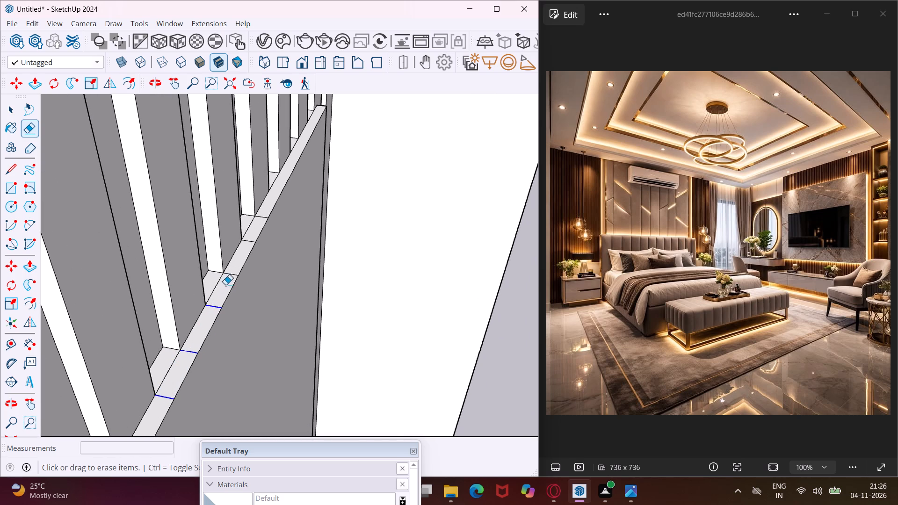
pyautogui.moveTo(225, 285); pyautogui.dragTo(266, 215)
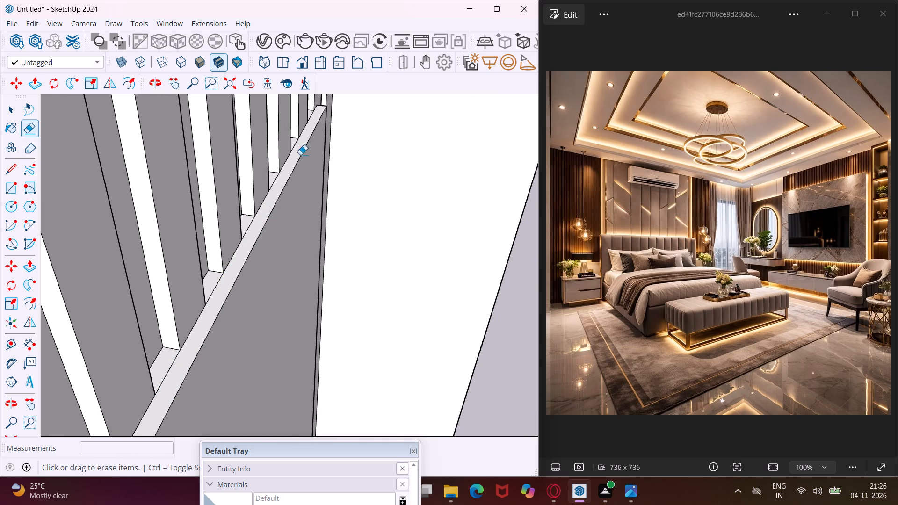
# Erase another run of cross lines along the middle stretch of the TV panel's top thickness face.
pyautogui.scroll(-9, 306, 146)
pyautogui.scroll(5, 149, 409)
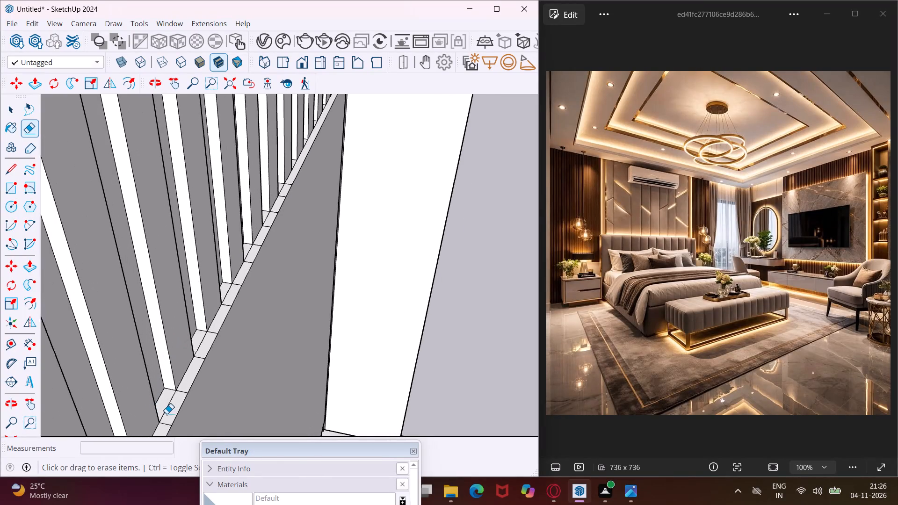
pyautogui.scroll(2, 167, 414)
pyautogui.moveTo(162, 432); pyautogui.dragTo(200, 372)
pyautogui.hotkey('ctrl', 'z')
pyautogui.scroll(2, 187, 381)
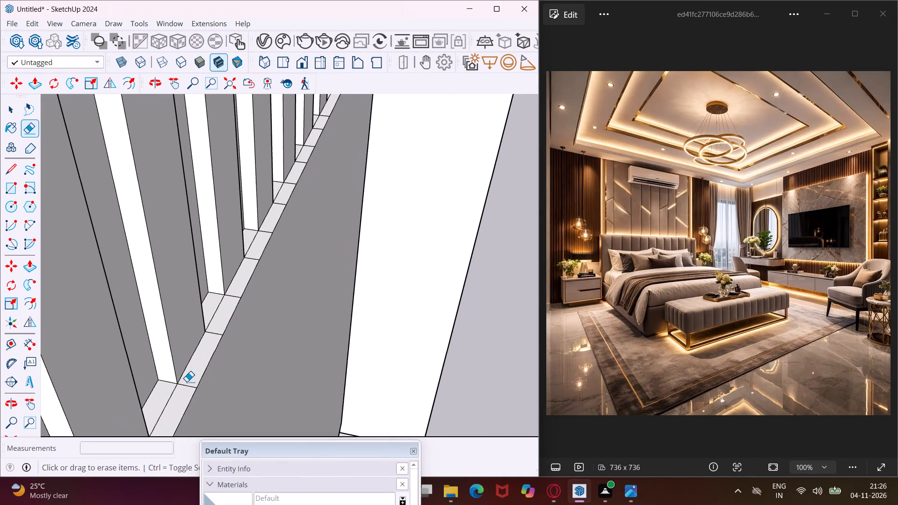
pyautogui.moveTo(180, 402); pyautogui.dragTo(232, 296)
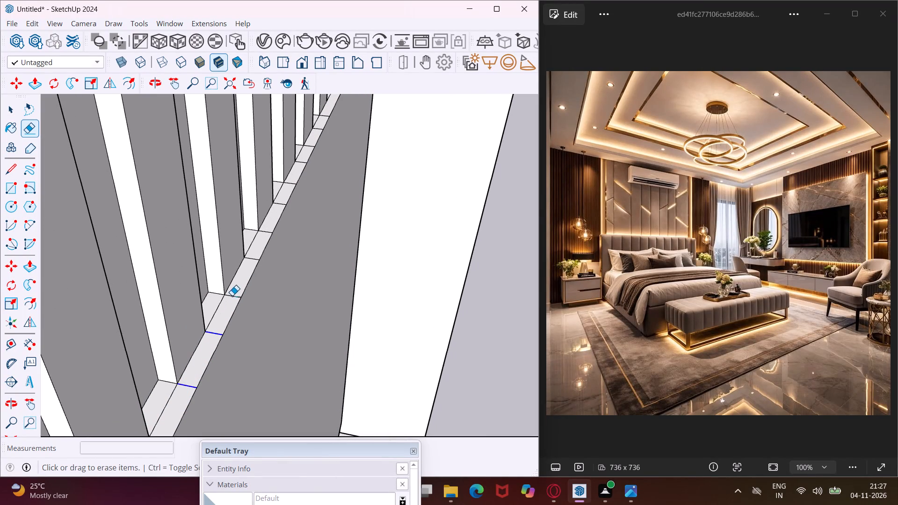
pyautogui.moveTo(232, 296); pyautogui.dragTo(237, 283)
pyautogui.scroll(2, 243, 268)
pyautogui.moveTo(248, 263); pyautogui.dragTo(268, 230)
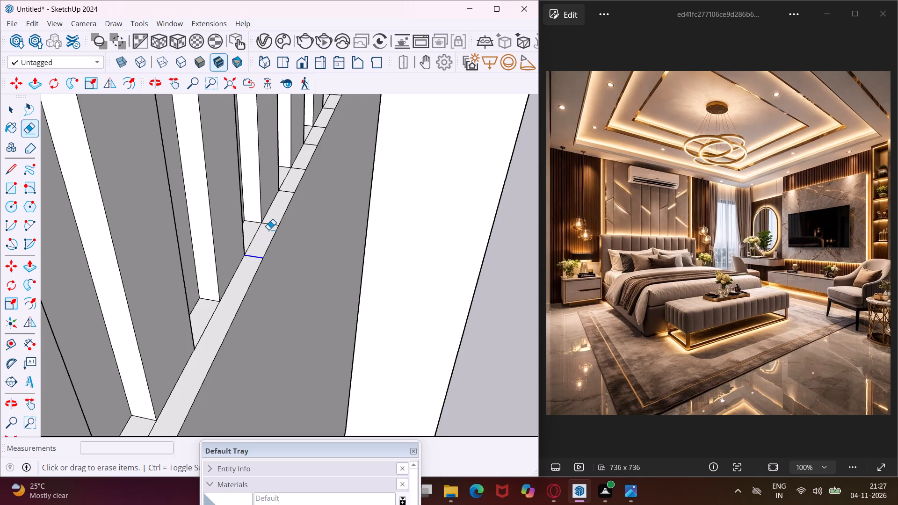
pyautogui.moveTo(268, 230); pyautogui.dragTo(270, 224)
# Erase the cross lines between the cleaned stretches of the panel's top thickness face, undoing a stroke that removes the panel's front edge.
pyautogui.scroll(-9, 297, 178)
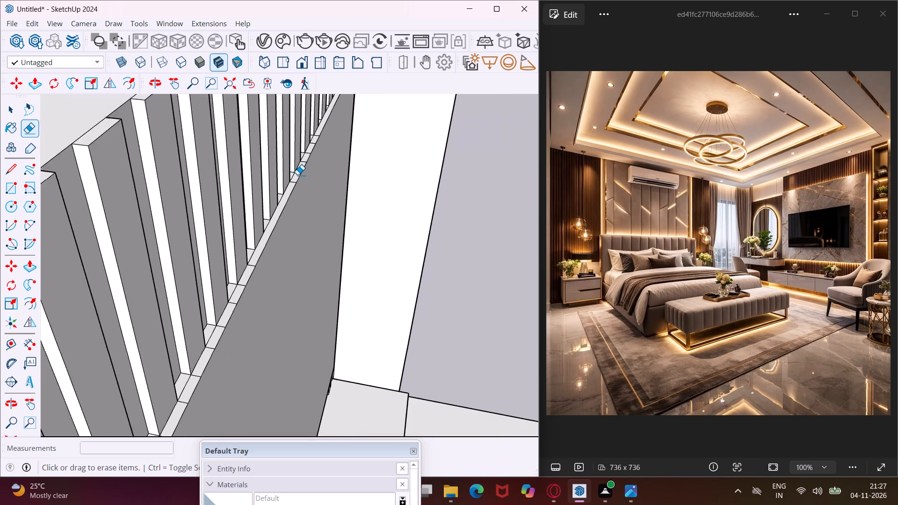
pyautogui.scroll(1, 297, 175)
pyautogui.scroll(-3, 297, 175)
pyautogui.scroll(4, 179, 385)
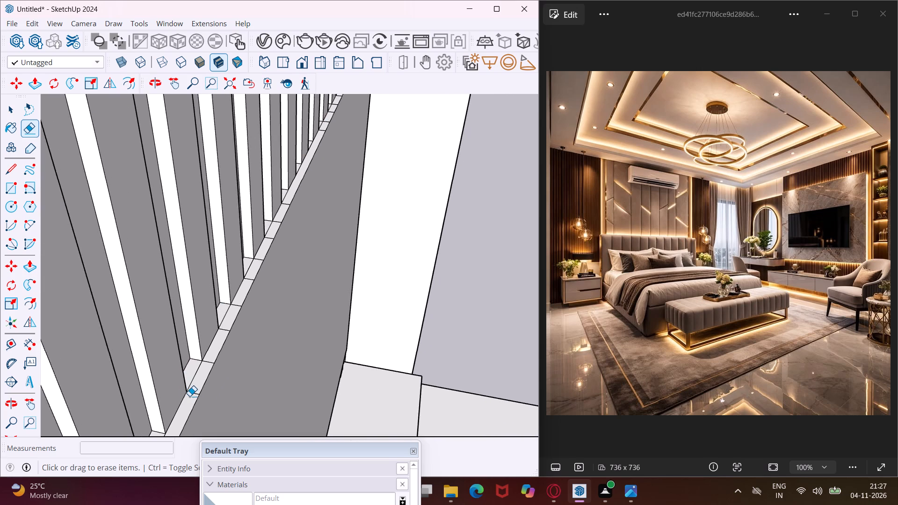
pyautogui.scroll(2, 189, 396)
pyautogui.moveTo(190, 400); pyautogui.dragTo(218, 356)
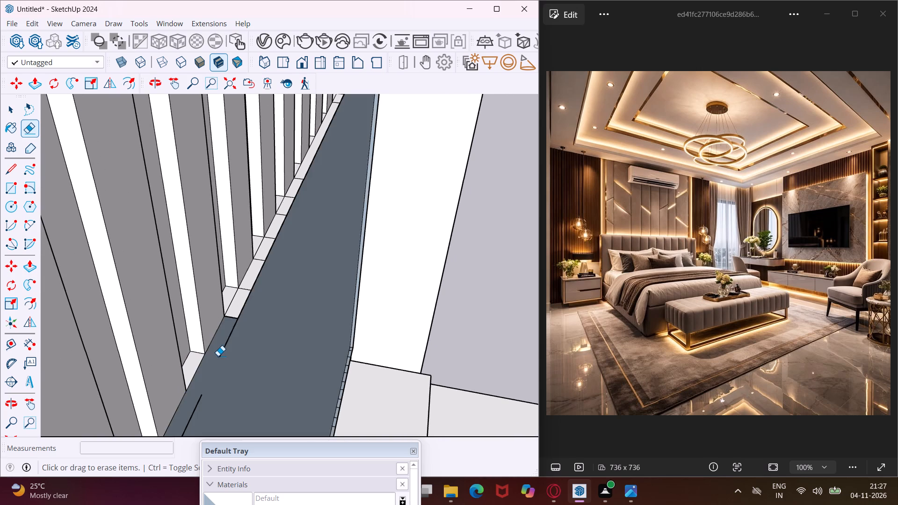
pyautogui.hotkey('ctrl', 'z')
pyautogui.moveTo(191, 396); pyautogui.dragTo(211, 352)
pyautogui.scroll(3, 234, 311)
pyautogui.moveTo(229, 324); pyautogui.dragTo(248, 282)
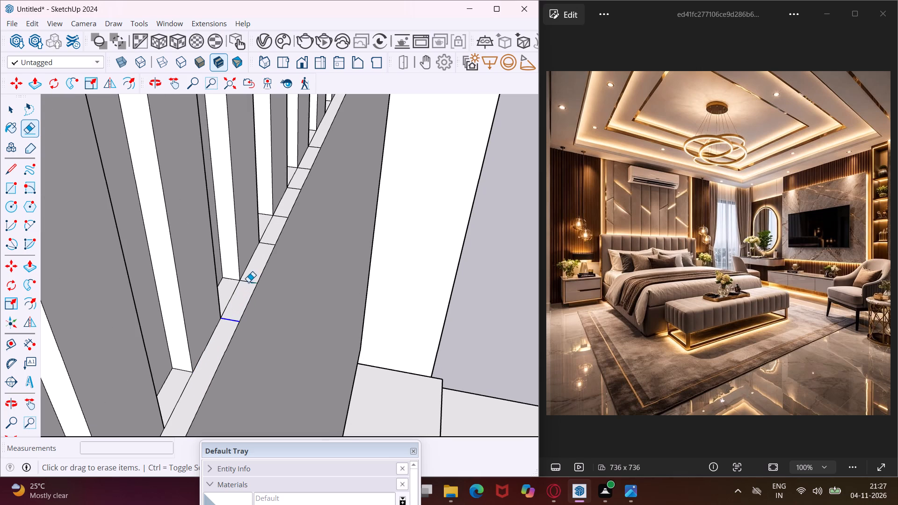
pyautogui.moveTo(248, 282); pyautogui.dragTo(249, 280)
pyautogui.moveTo(266, 247); pyautogui.dragTo(281, 214)
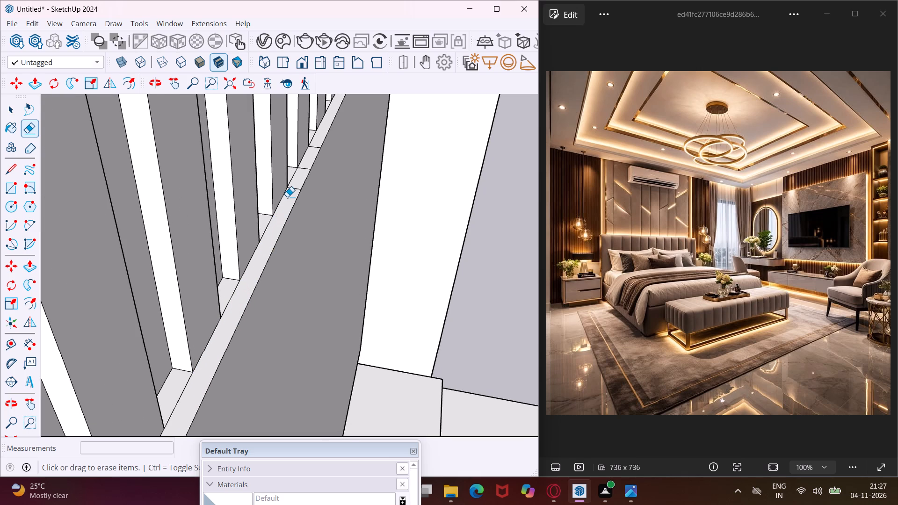
pyautogui.moveTo(287, 197); pyautogui.dragTo(309, 166)
pyautogui.moveTo(314, 154); pyautogui.dragTo(314, 149)
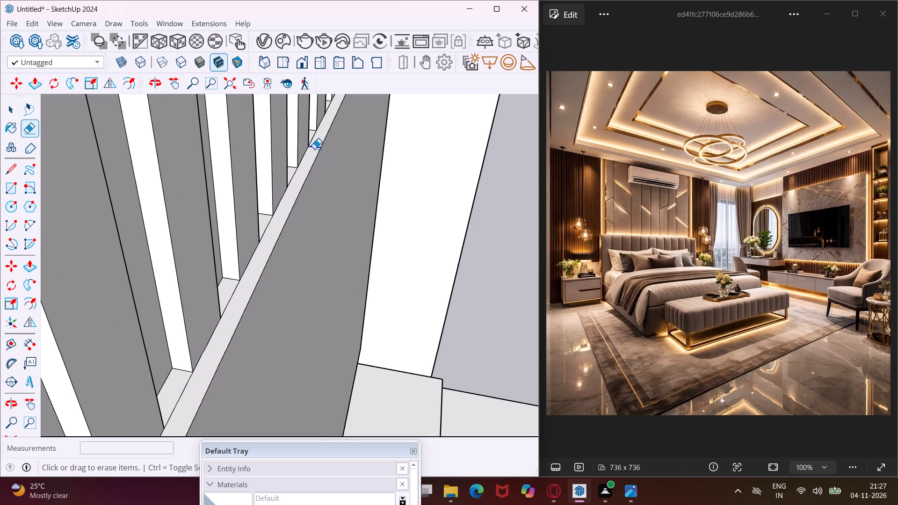
pyautogui.moveTo(314, 149); pyautogui.dragTo(317, 141)
# Erase the last remaining cross lines on the TV panel's top thickness face so it is one continuous strip.
pyautogui.scroll(-12, 293, 205)
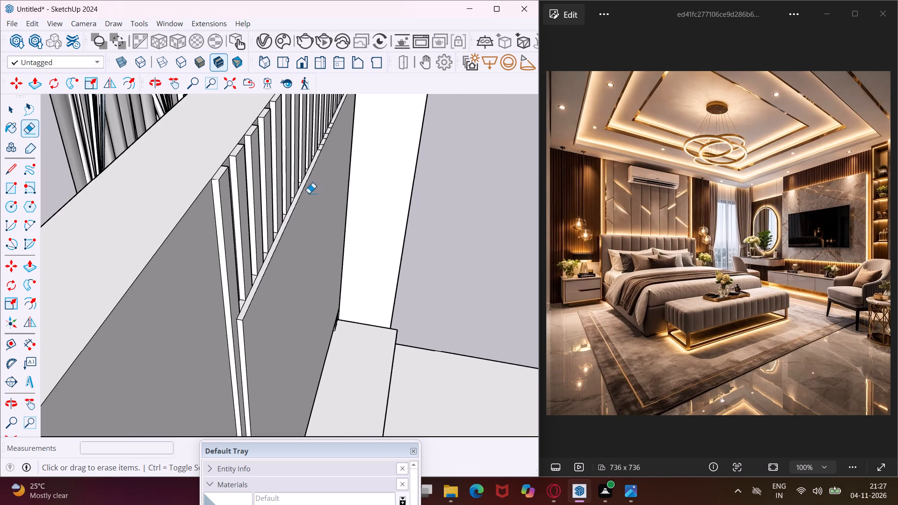
pyautogui.moveTo(341, 108); pyautogui.dragTo(298, 193, button='middle')
pyautogui.scroll(6, 310, 202)
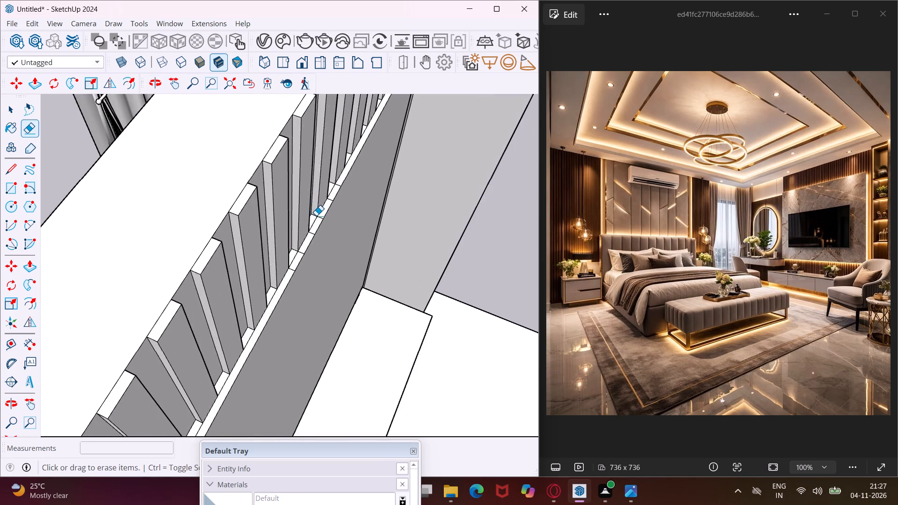
pyautogui.scroll(7, 316, 216)
pyautogui.moveTo(363, 145); pyautogui.dragTo(348, 177)
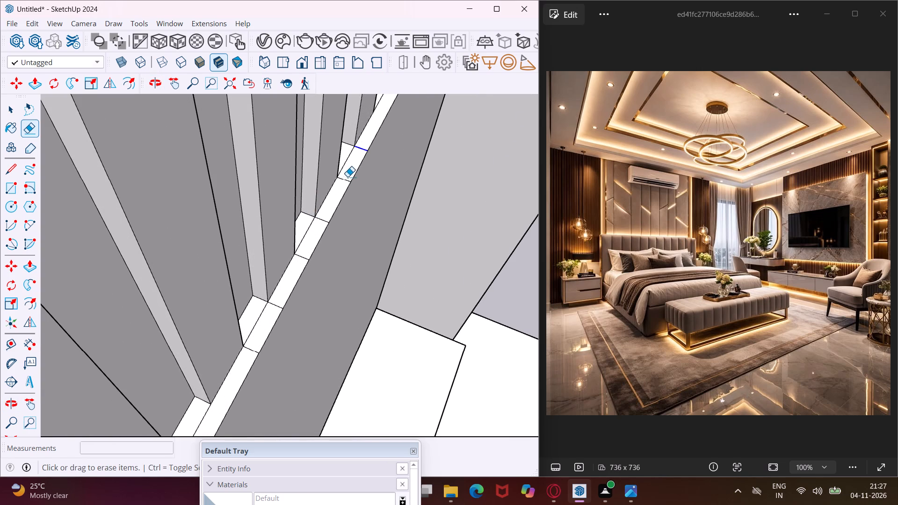
pyautogui.moveTo(348, 177); pyautogui.dragTo(342, 188)
pyautogui.moveTo(324, 218); pyautogui.dragTo(315, 232)
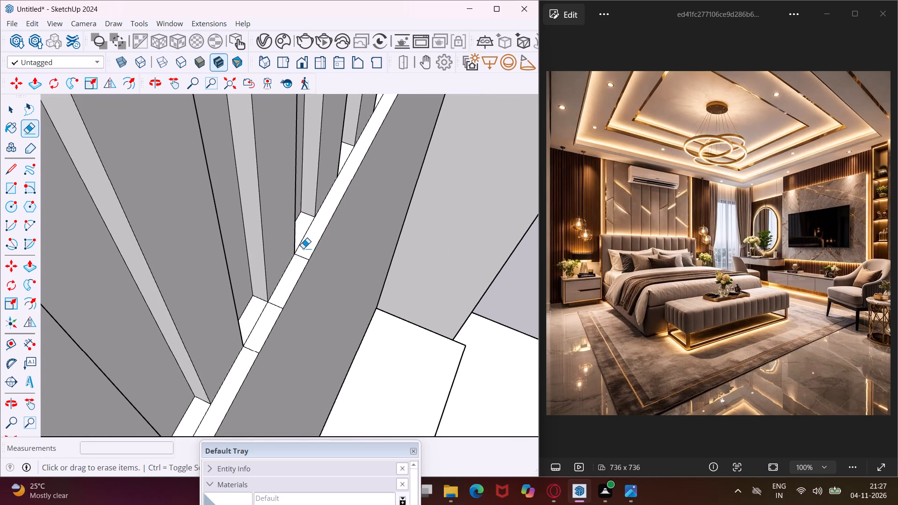
pyautogui.moveTo(303, 249); pyautogui.dragTo(297, 265)
pyautogui.moveTo(276, 299); pyautogui.dragTo(271, 316)
pyautogui.moveTo(252, 342); pyautogui.dragTo(244, 363)
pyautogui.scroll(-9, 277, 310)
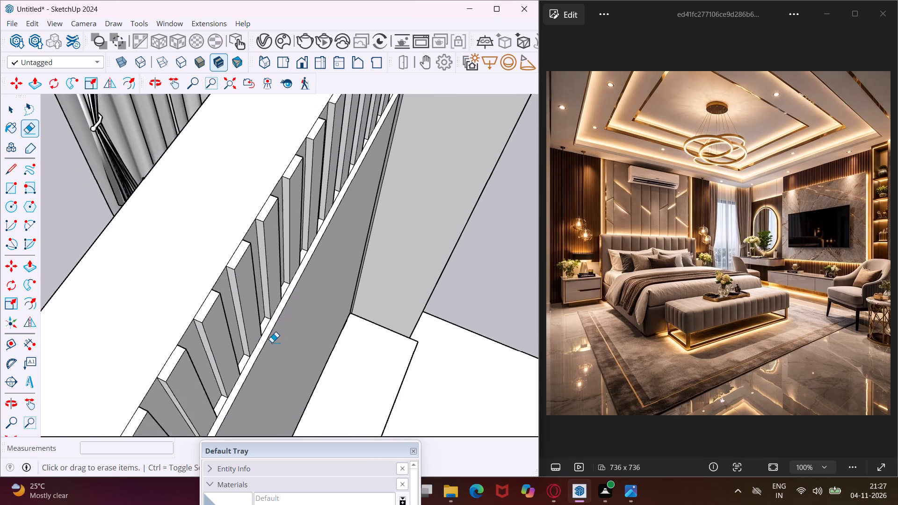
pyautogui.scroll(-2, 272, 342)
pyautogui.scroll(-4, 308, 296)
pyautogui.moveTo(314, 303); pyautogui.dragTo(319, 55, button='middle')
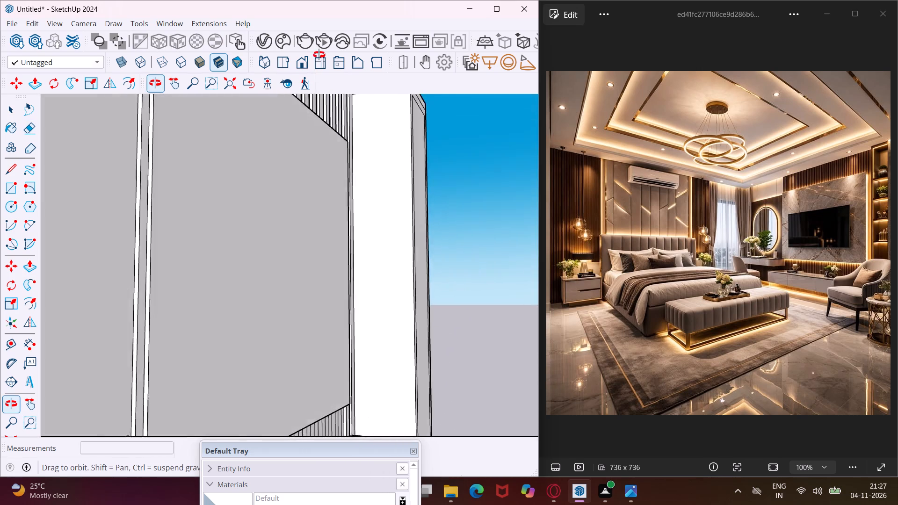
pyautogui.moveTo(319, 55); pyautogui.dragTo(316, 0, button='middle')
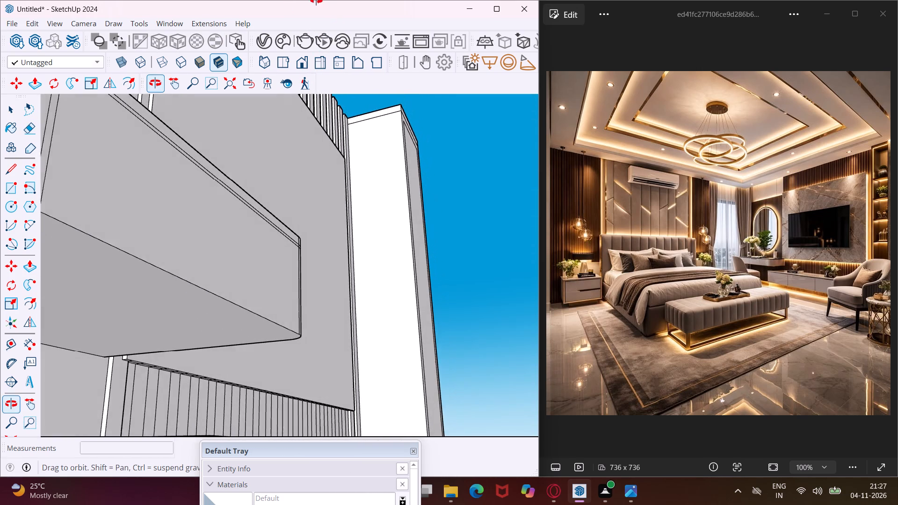
# Erase the first cross lines on the outer strip of the TV panel's bottom thickness face, starting from the dressing-table end.
pyautogui.moveTo(316, 0); pyautogui.dragTo(317, 0, button='middle')
pyautogui.scroll(5, 211, 411)
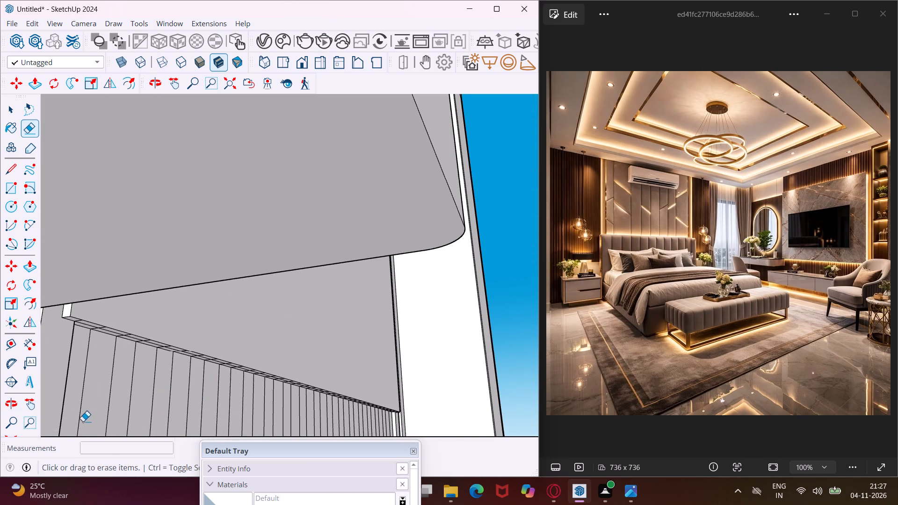
pyautogui.moveTo(68, 346); pyautogui.dragTo(106, 311, button='middle')
pyautogui.scroll(4, 93, 272)
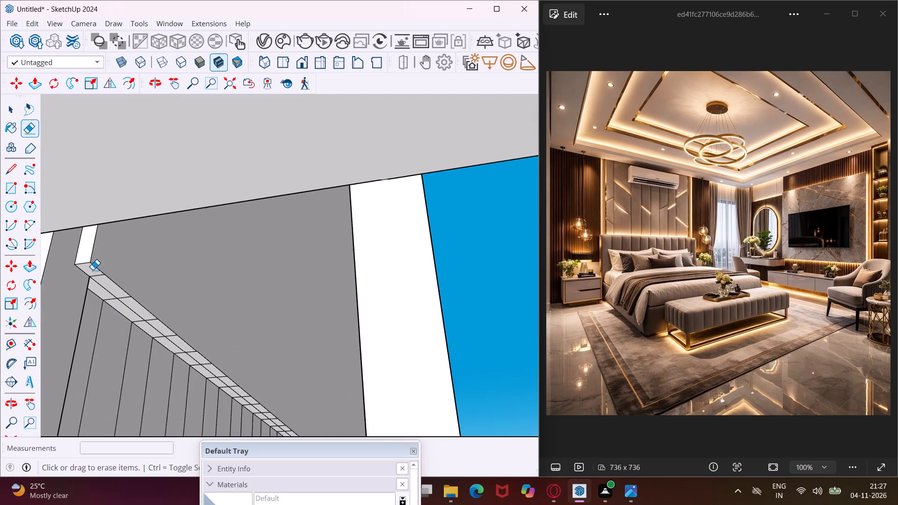
pyautogui.scroll(3, 93, 270)
pyautogui.click(98, 278)
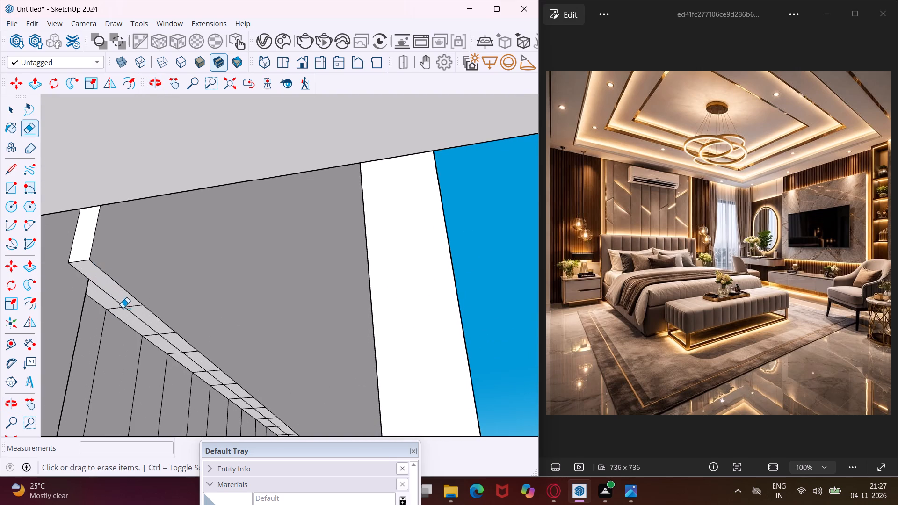
pyautogui.click(135, 303)
pyautogui.click(133, 306)
pyautogui.click(163, 334)
# Erase the next cross lines along the outer strip of the panel's bottom thickness face, working away from the dressing-table end.
pyautogui.scroll(1, 128, 317)
pyautogui.moveTo(128, 317); pyautogui.dragTo(149, 300, button='middle')
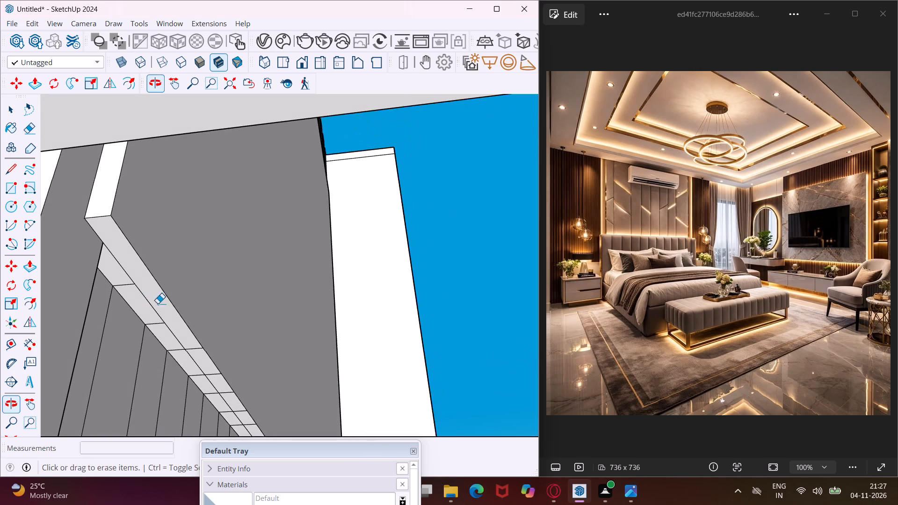
pyautogui.scroll(3, 185, 357)
pyautogui.click(195, 342)
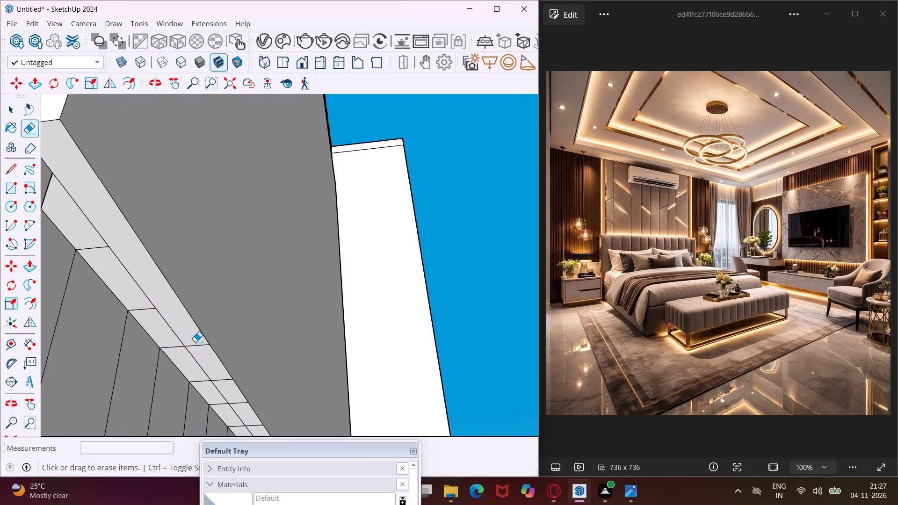
pyautogui.click(196, 346)
pyautogui.click(215, 380)
pyautogui.moveTo(219, 385); pyautogui.dragTo(213, 377, button='middle')
pyautogui.scroll(2, 227, 398)
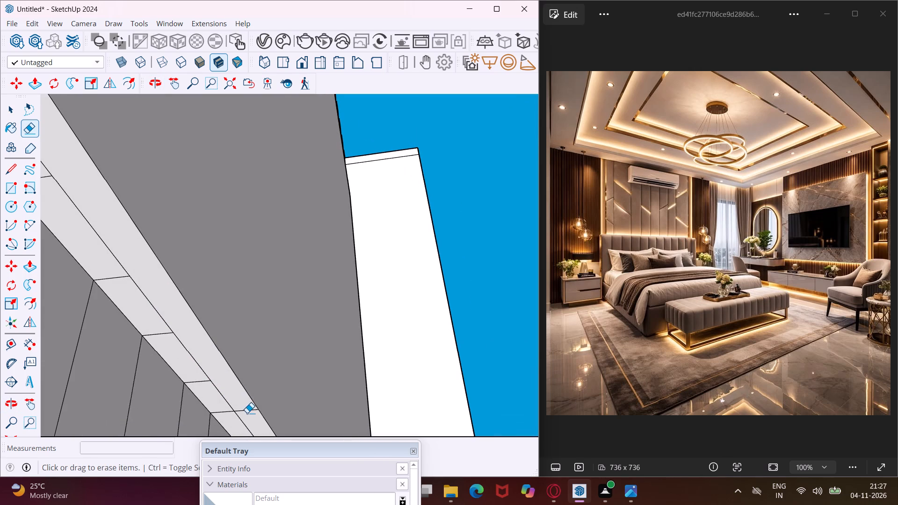
pyautogui.click(247, 413)
# Examine the TV wall from the front, including the floating console and the fluted backing around it.
pyautogui.scroll(-4, 195, 372)
pyautogui.moveTo(222, 369); pyautogui.dragTo(64, 382, button='middle')
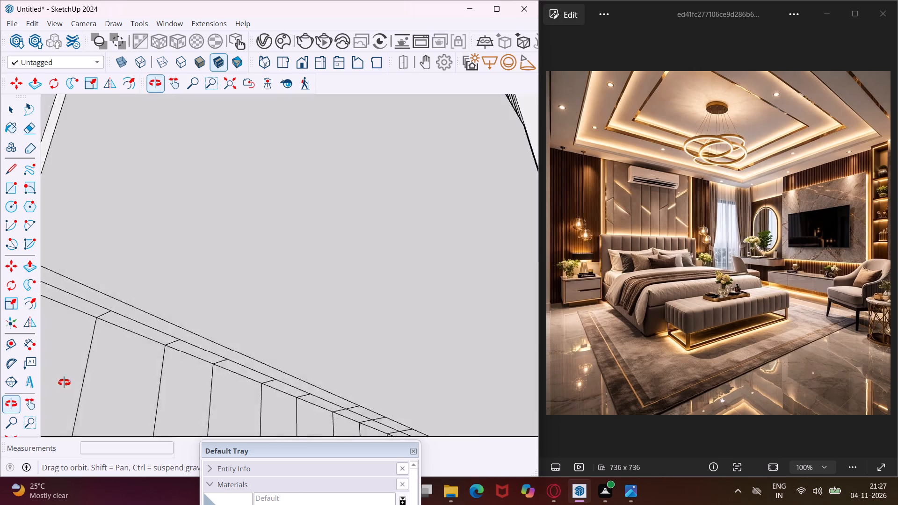
pyautogui.moveTo(64, 382); pyautogui.dragTo(63, 382, button='middle')
pyautogui.scroll(-4, 109, 340)
pyautogui.scroll(-8, 151, 325)
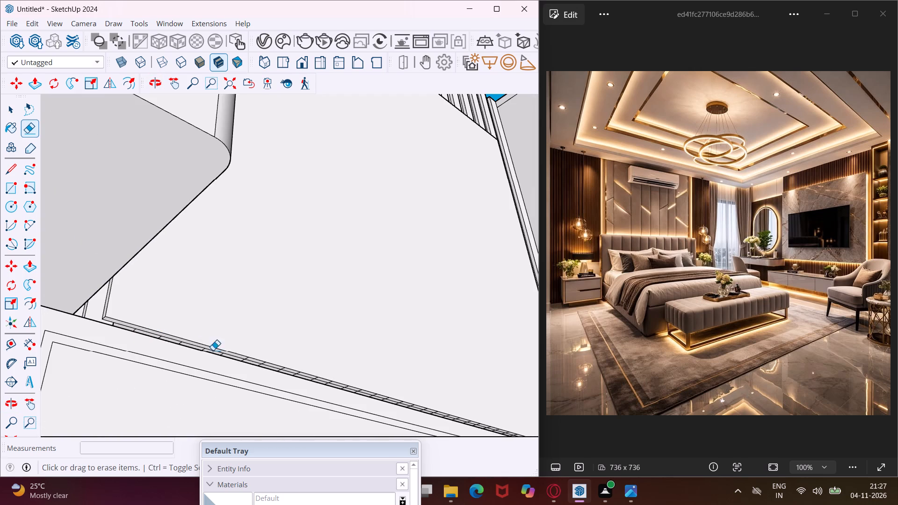
pyautogui.moveTo(310, 361); pyautogui.dragTo(170, 339, button='middle')
pyautogui.scroll(-5, 139, 334)
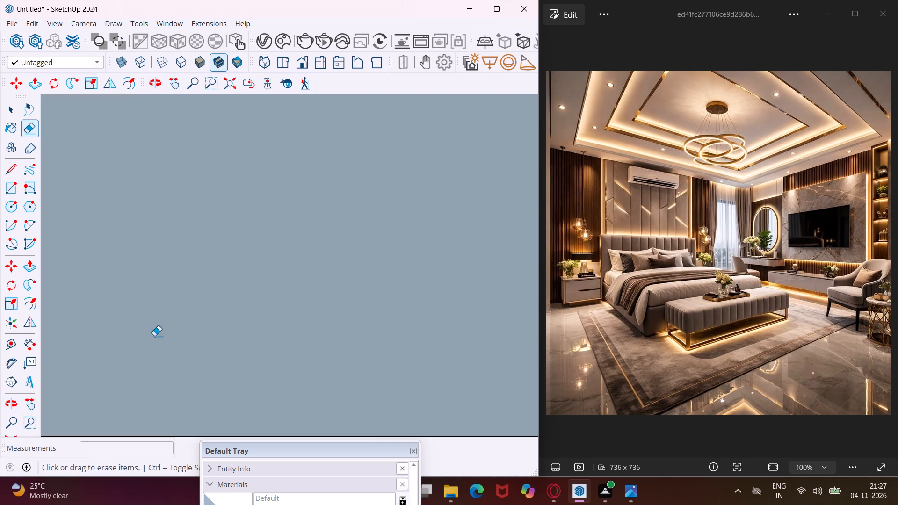
pyautogui.scroll(-17, 351, 275)
pyautogui.scroll(-17, 331, 284)
pyautogui.scroll(-20, 331, 284)
pyautogui.scroll(-2, 331, 284)
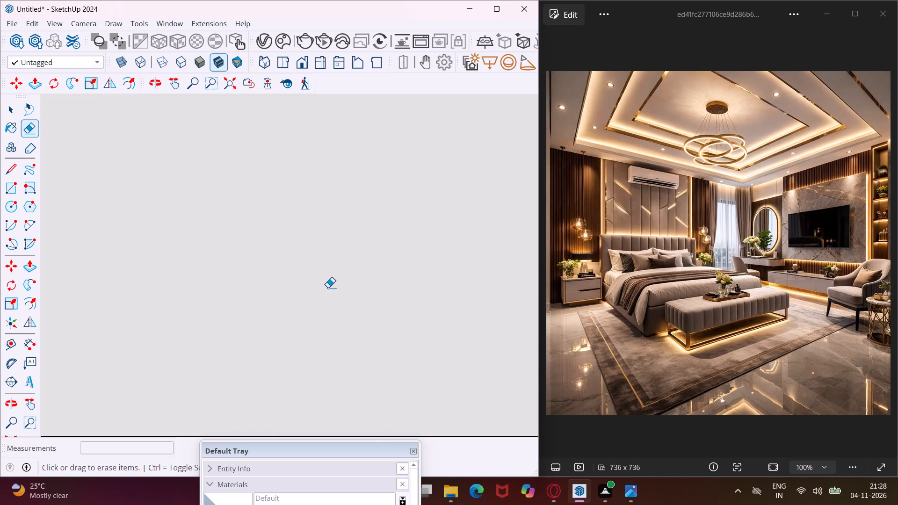
pyautogui.scroll(-20, 328, 288)
pyautogui.scroll(-10, 328, 288)
pyautogui.scroll(-20, 325, 290)
pyautogui.moveTo(349, 238); pyautogui.dragTo(295, 346, button='middle')
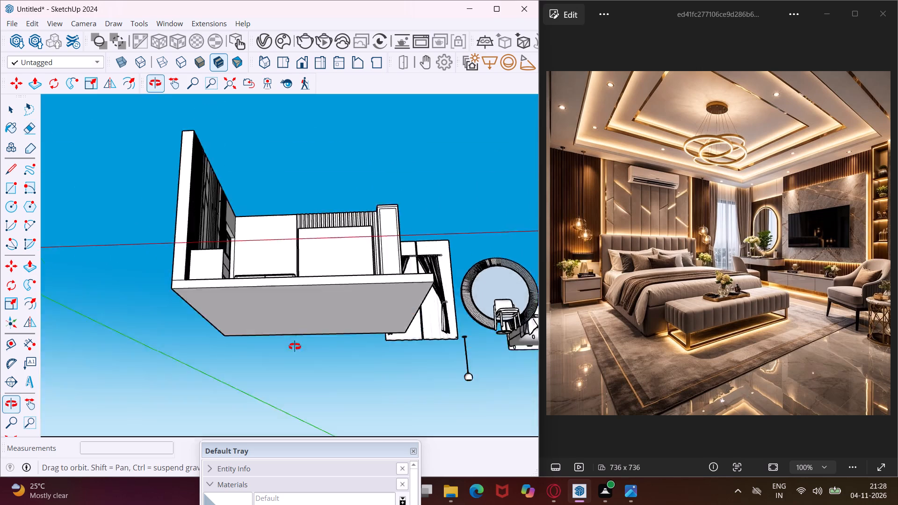
pyautogui.moveTo(295, 346); pyautogui.dragTo(262, 409, button='middle')
pyautogui.scroll(9, 418, 290)
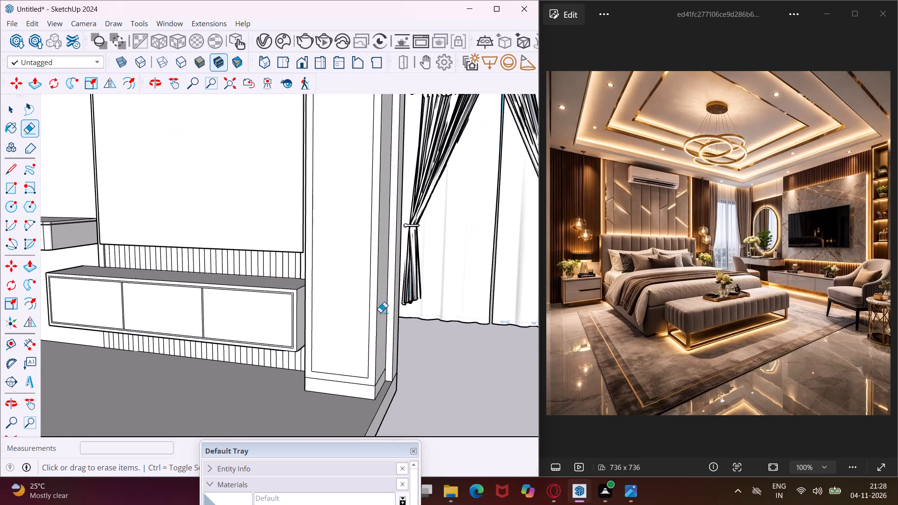
pyautogui.moveTo(341, 336); pyautogui.dragTo(319, 320, button='middle')
pyautogui.scroll(9, 253, 341)
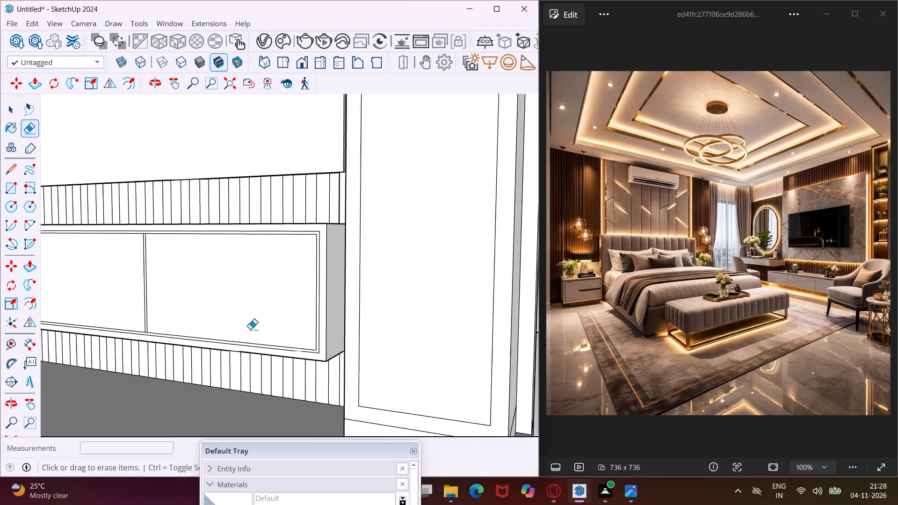
pyautogui.scroll(7, 250, 329)
pyautogui.scroll(-6, 250, 329)
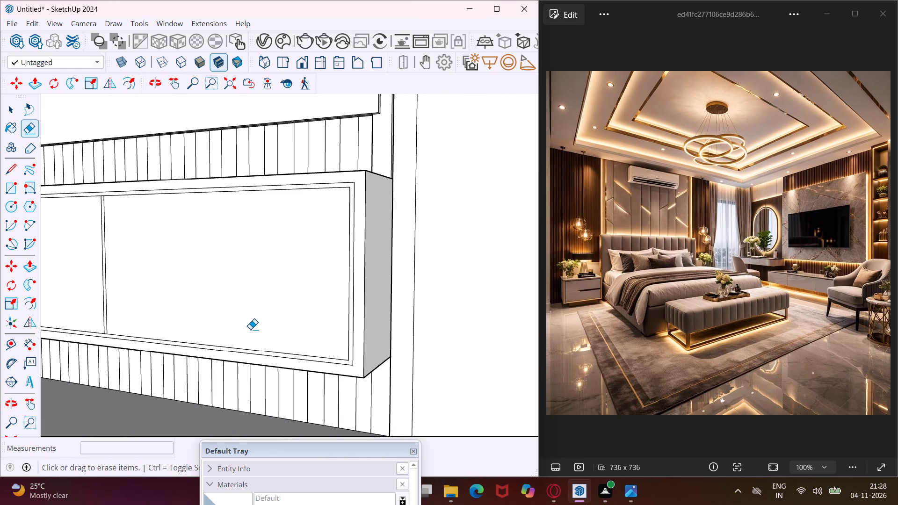
pyautogui.scroll(-4, 250, 329)
# Erase the cross lines on the outer strip of the TV panel's bottom thickness face near the column end.
pyautogui.scroll(10, 253, 167)
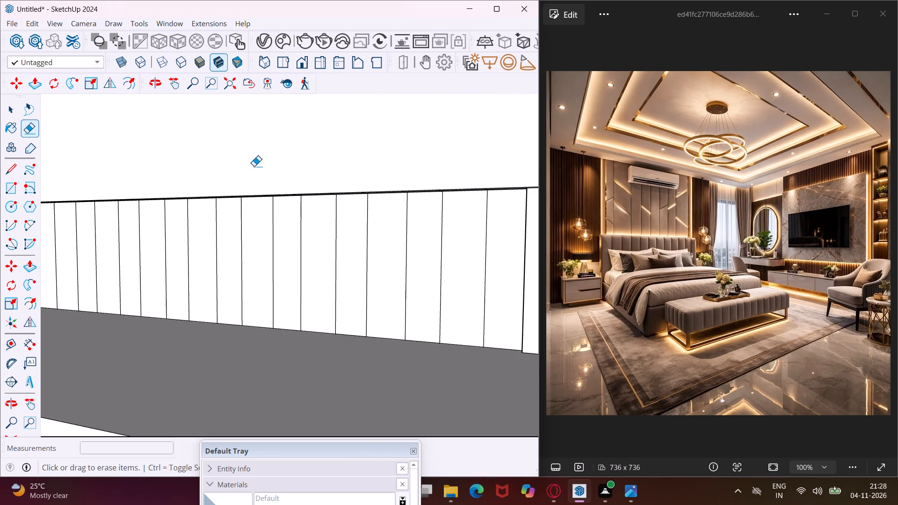
pyautogui.moveTo(254, 166); pyautogui.dragTo(351, 132, button='middle')
pyautogui.scroll(3, 435, 215)
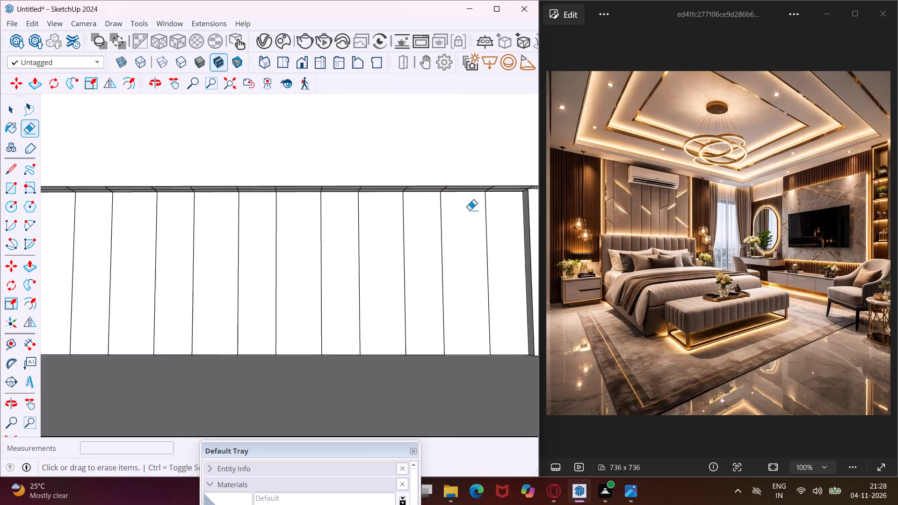
pyautogui.scroll(6, 470, 210)
pyautogui.moveTo(483, 201); pyautogui.dragTo(481, 171, button='middle')
pyautogui.scroll(3, 493, 185)
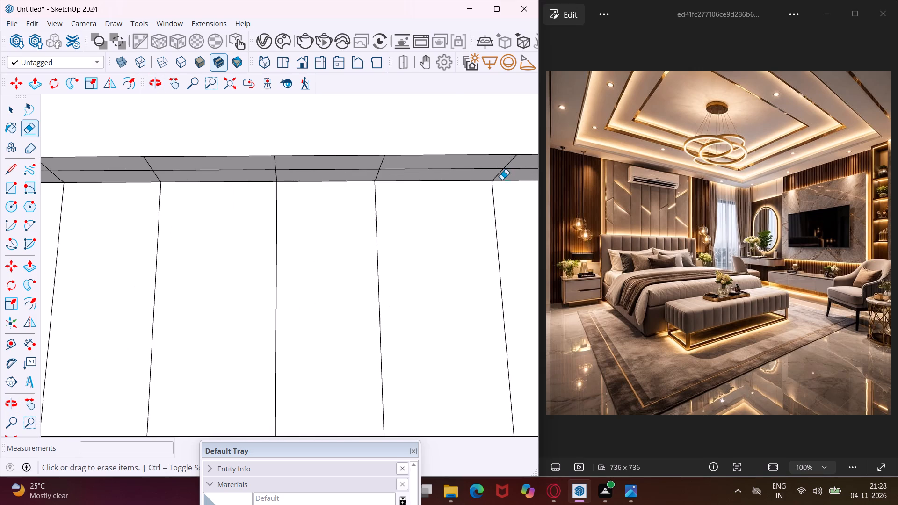
pyautogui.moveTo(510, 164); pyautogui.dragTo(501, 164)
pyautogui.moveTo(501, 164); pyautogui.dragTo(476, 164)
pyautogui.moveTo(385, 162); pyautogui.dragTo(380, 163)
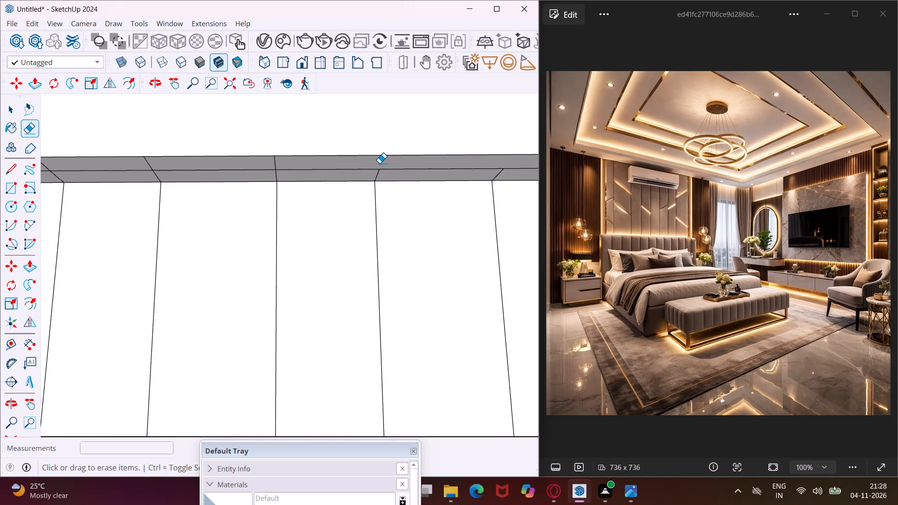
pyautogui.click(273, 163)
pyautogui.moveTo(140, 167); pyautogui.dragTo(167, 165)
pyautogui.moveTo(258, 165); pyautogui.dragTo(279, 163)
# Erase a further run of cross lines on the panel's bottom outer strip, farther from the column toward the middle.
pyautogui.scroll(-17, 296, 168)
pyautogui.scroll(2, 91, 173)
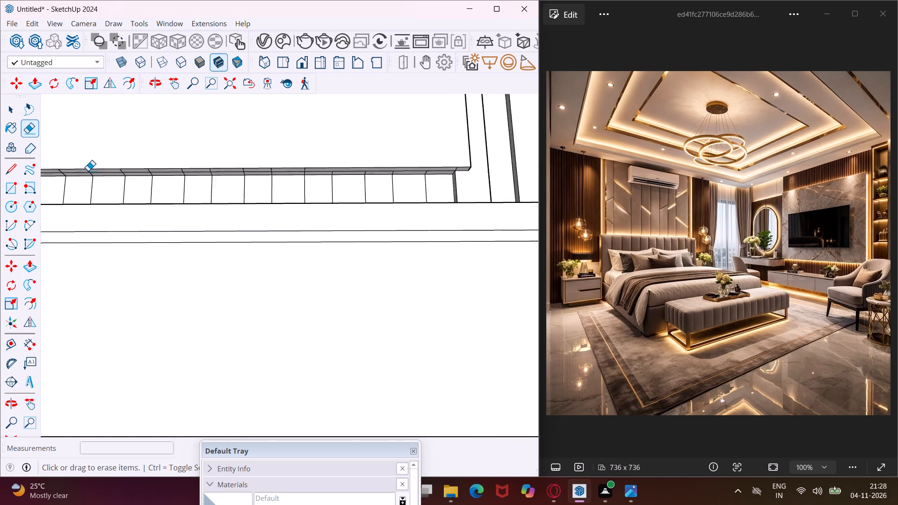
pyautogui.scroll(8, 88, 171)
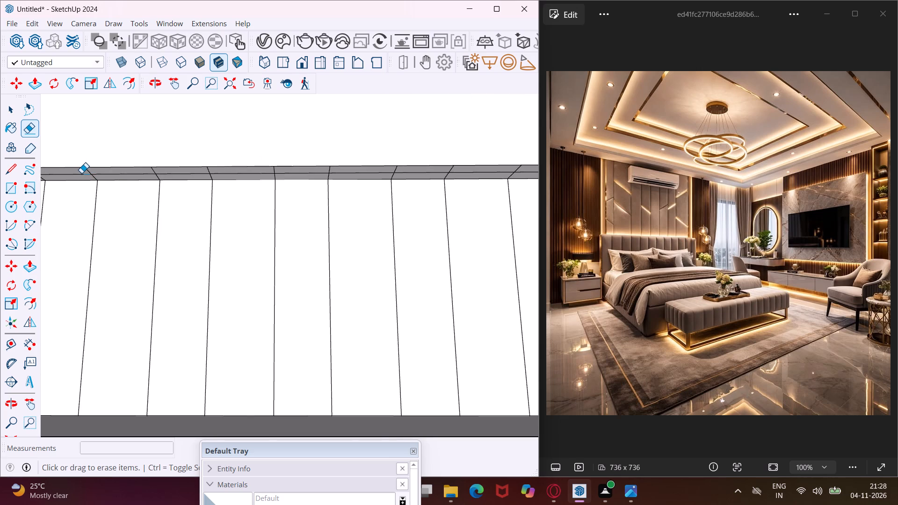
pyautogui.moveTo(81, 173); pyautogui.dragTo(87, 173)
pyautogui.scroll(3, 132, 179)
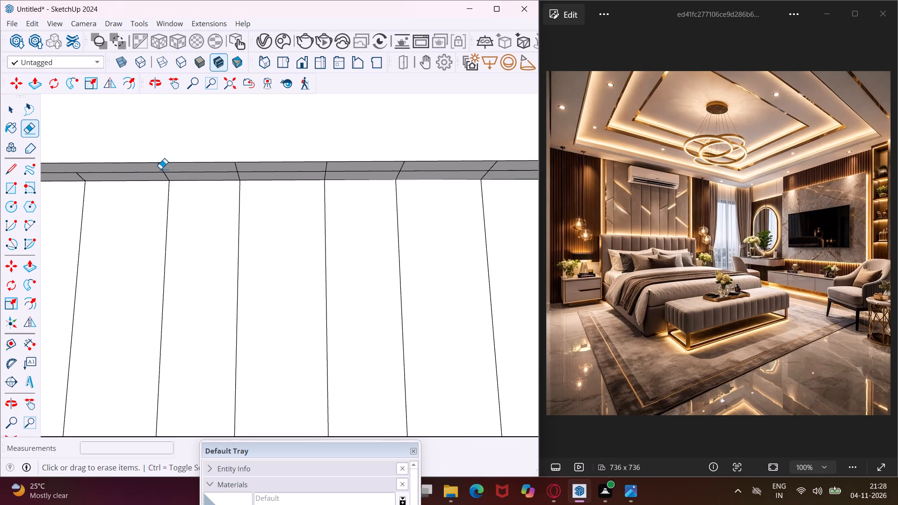
pyautogui.click(160, 169)
pyautogui.click(235, 170)
pyautogui.click(327, 166)
pyautogui.click(400, 167)
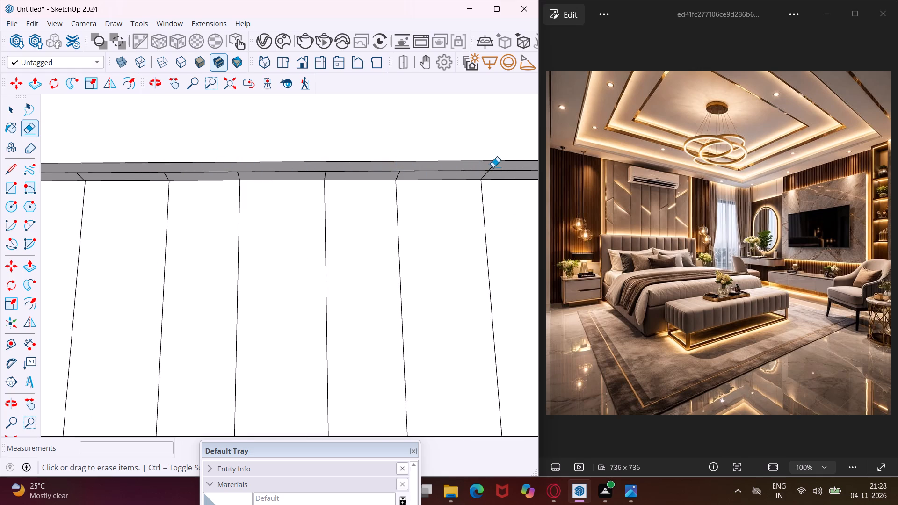
pyautogui.click(493, 166)
# Erase two more cross lines on the outer strip of the TV panel's bottom thickness face, around its middle.
pyautogui.scroll(-6, 304, 176)
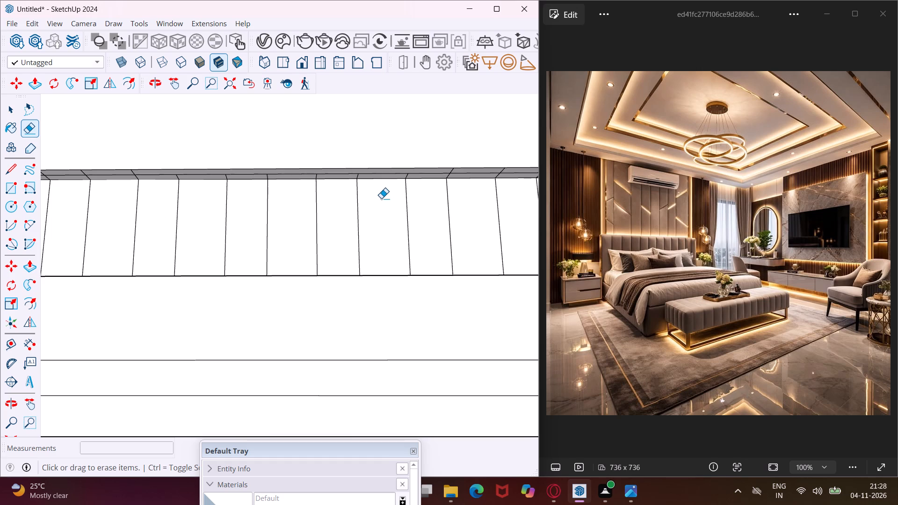
pyautogui.scroll(-4, 381, 198)
pyautogui.scroll(7, 517, 180)
pyautogui.scroll(3, 435, 179)
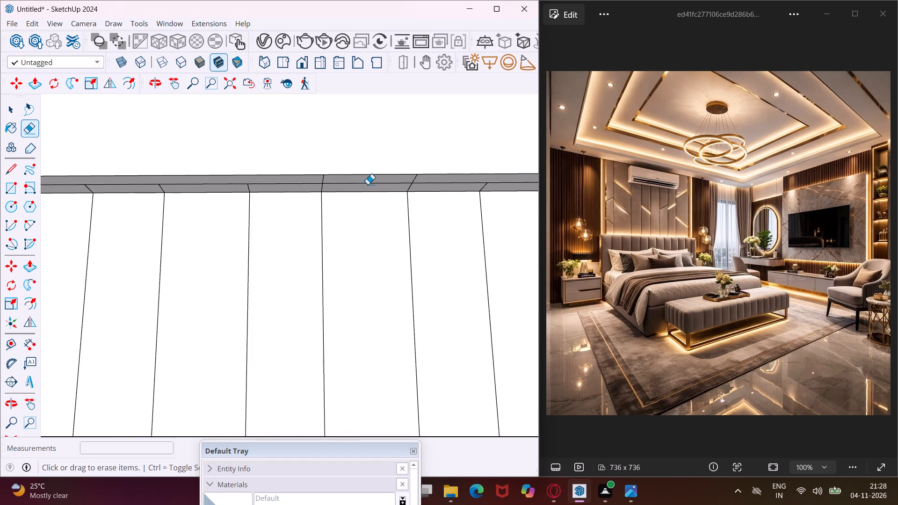
pyautogui.click(320, 179)
pyautogui.moveTo(325, 180); pyautogui.dragTo(319, 181)
pyautogui.moveTo(412, 181); pyautogui.dragTo(401, 181)
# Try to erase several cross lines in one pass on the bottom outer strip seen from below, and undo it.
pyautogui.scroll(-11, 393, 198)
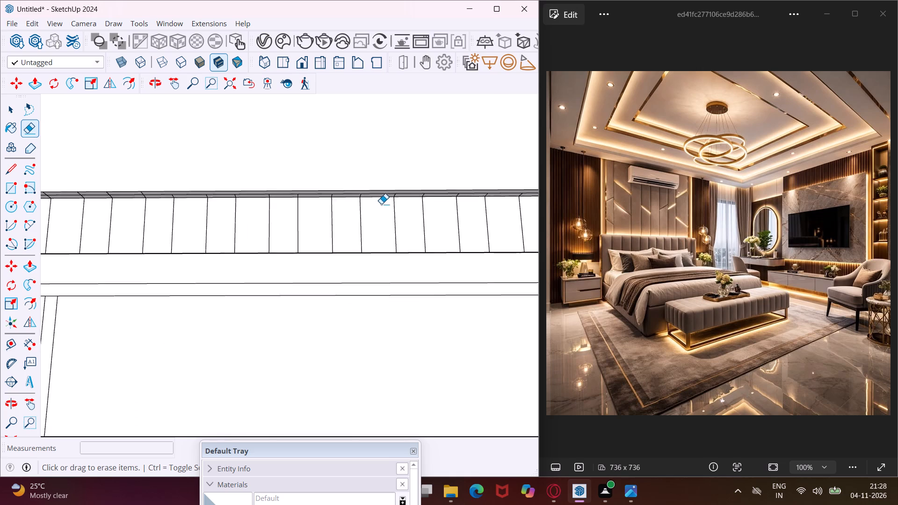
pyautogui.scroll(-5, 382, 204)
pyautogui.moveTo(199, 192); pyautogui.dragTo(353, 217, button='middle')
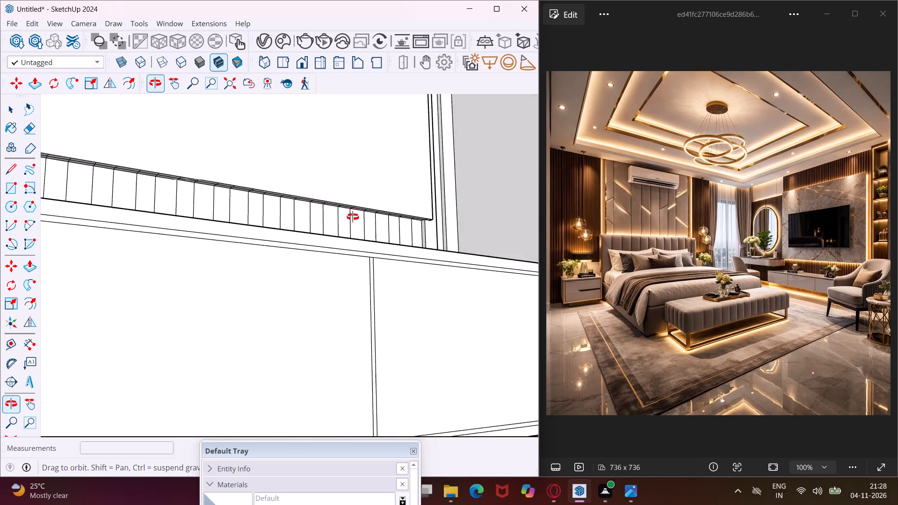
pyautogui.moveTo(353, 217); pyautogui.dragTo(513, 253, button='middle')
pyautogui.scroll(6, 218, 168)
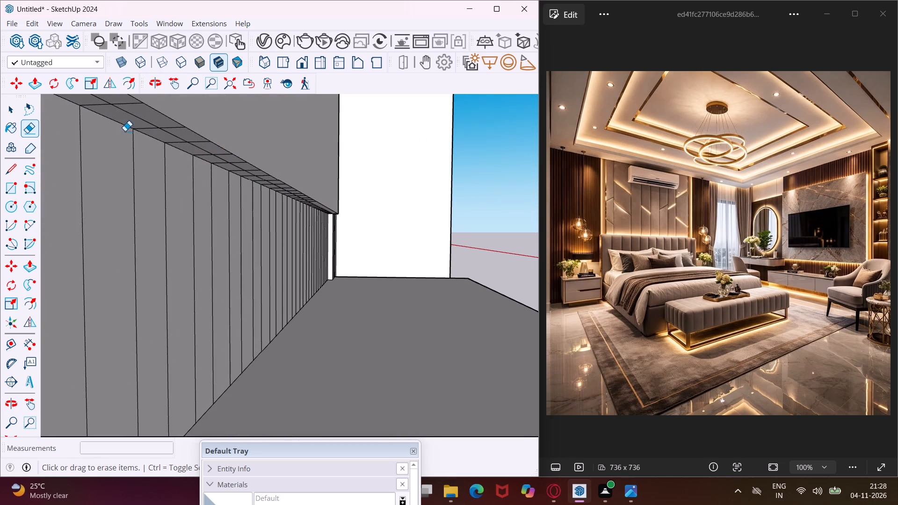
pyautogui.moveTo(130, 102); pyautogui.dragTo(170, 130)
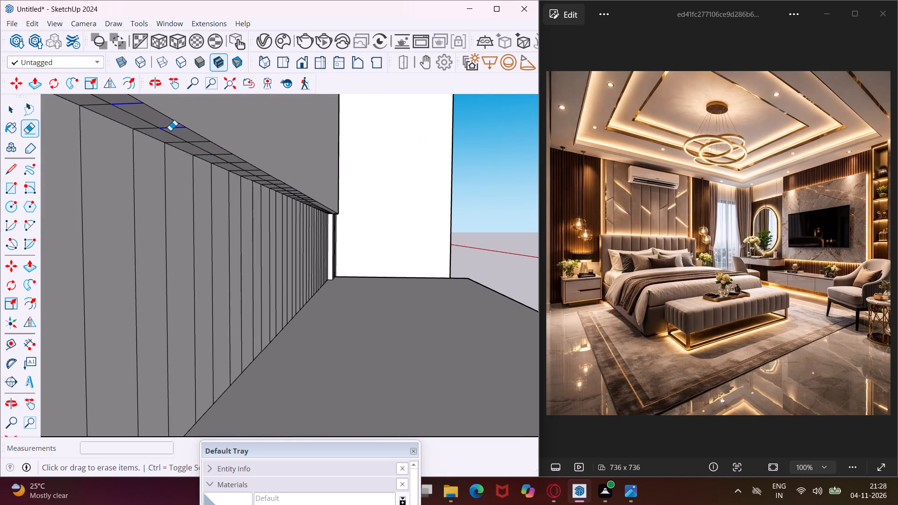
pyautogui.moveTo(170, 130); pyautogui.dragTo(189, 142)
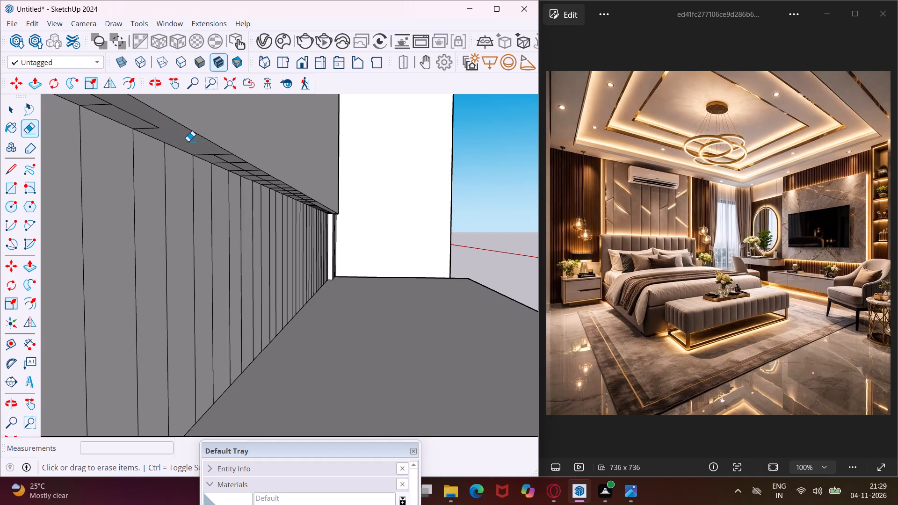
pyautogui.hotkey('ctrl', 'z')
# Erase the nearest cross lines on the bottom outer strip, keeping the lengthwise line between the two strips.
pyautogui.moveTo(172, 129); pyautogui.dragTo(188, 136)
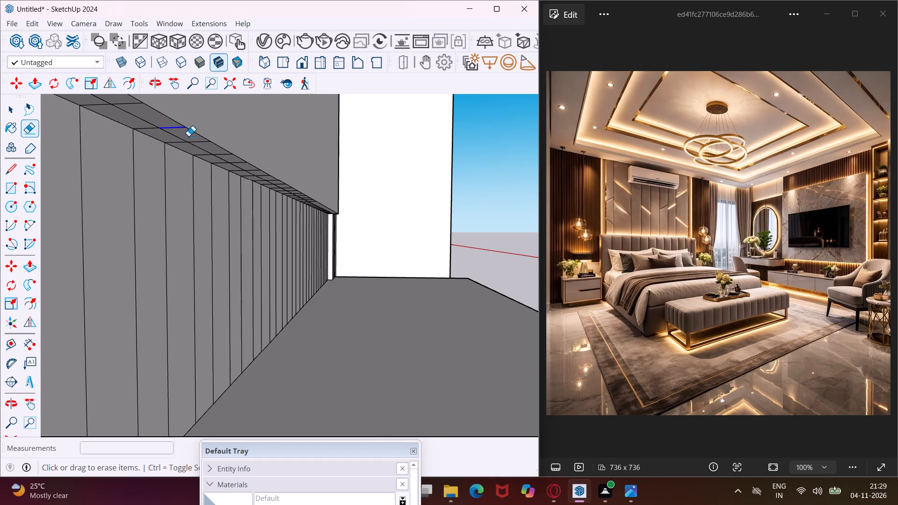
pyautogui.moveTo(188, 136); pyautogui.dragTo(198, 141)
pyautogui.scroll(2, 157, 112)
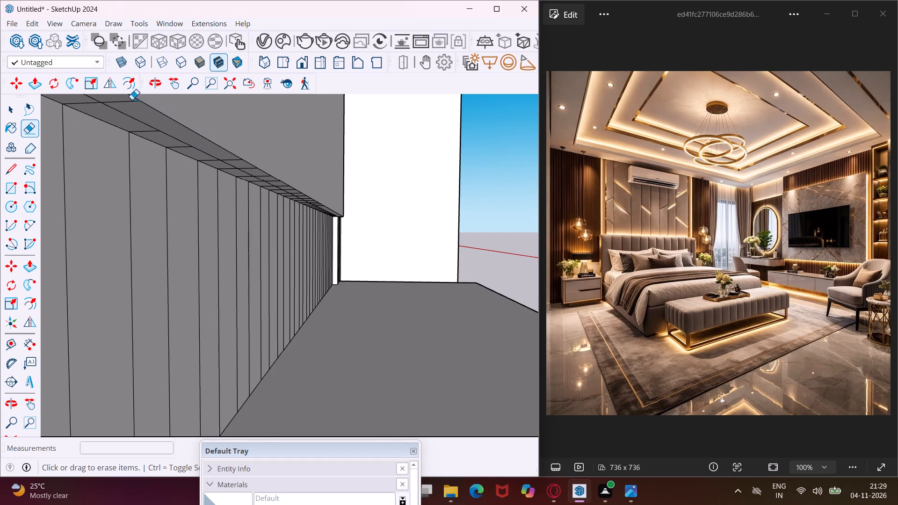
pyautogui.click(133, 101)
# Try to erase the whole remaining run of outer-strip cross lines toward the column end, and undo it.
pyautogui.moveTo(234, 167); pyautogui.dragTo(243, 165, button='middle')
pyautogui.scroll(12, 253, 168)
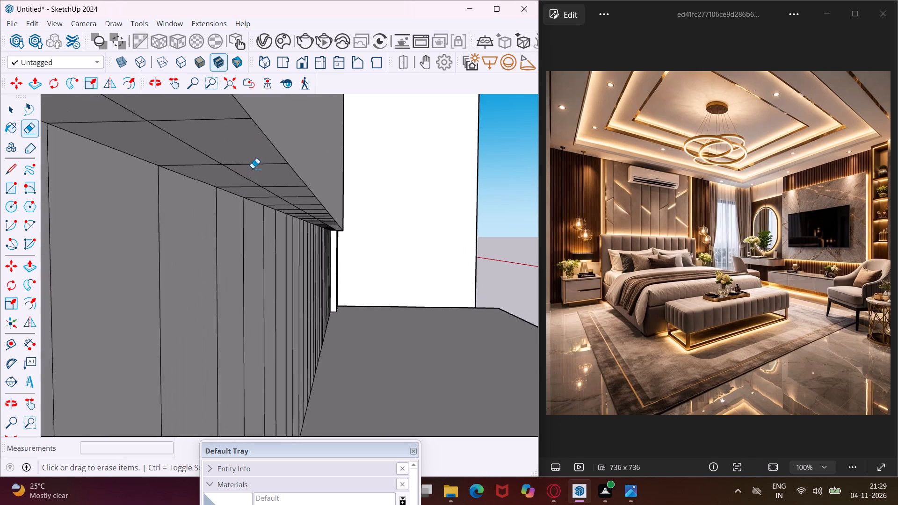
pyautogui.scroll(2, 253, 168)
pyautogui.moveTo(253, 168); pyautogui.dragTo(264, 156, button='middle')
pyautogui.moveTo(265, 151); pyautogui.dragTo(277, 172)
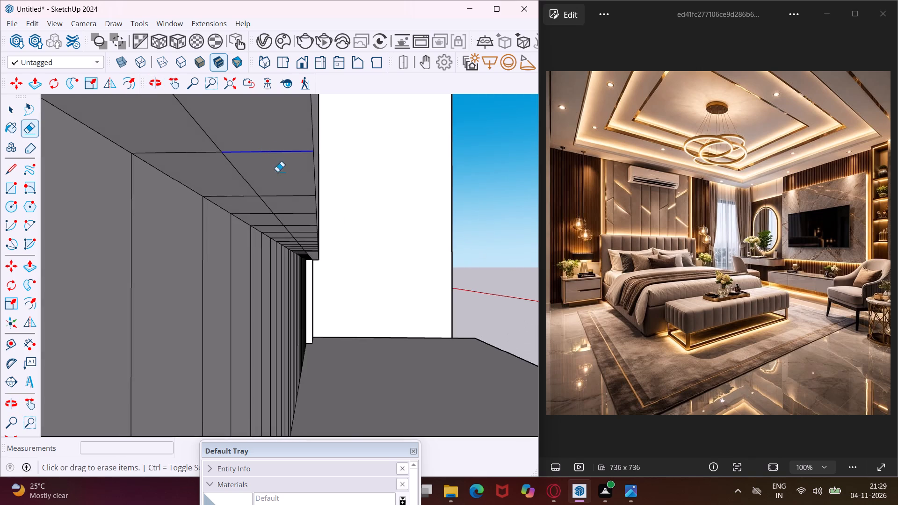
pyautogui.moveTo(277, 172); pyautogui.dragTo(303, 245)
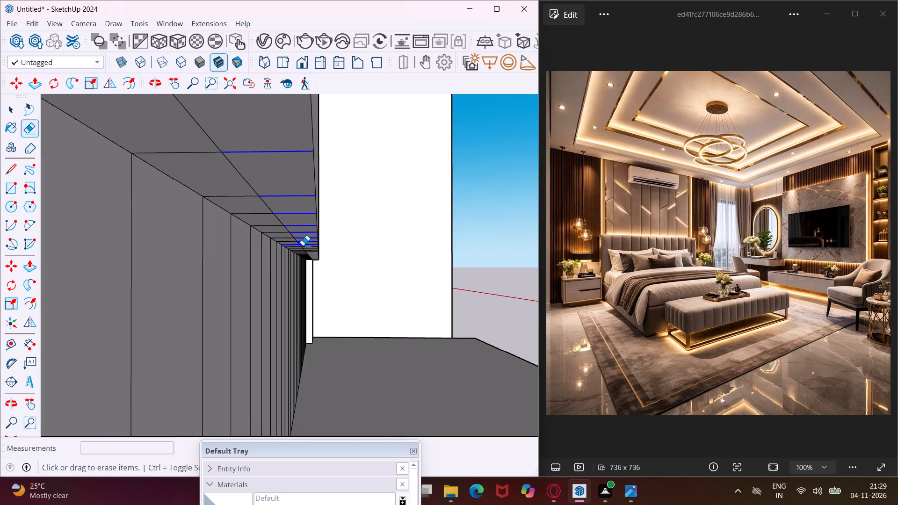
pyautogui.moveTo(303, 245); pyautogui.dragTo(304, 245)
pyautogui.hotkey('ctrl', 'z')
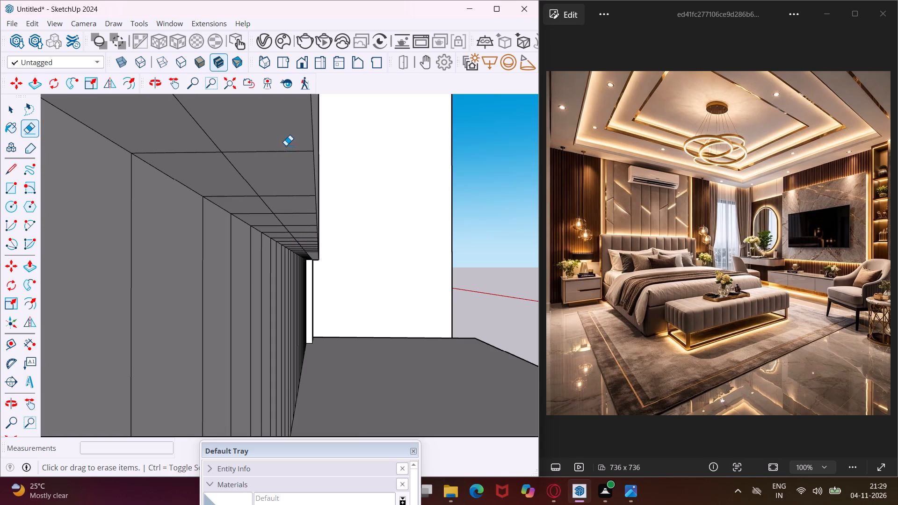
# Erase the remaining cross lines on the outer strip toward the column end, keeping the lengthwise line between the strips.
pyautogui.moveTo(286, 145); pyautogui.dragTo(305, 237)
pyautogui.scroll(7, 304, 242)
pyautogui.moveTo(303, 231); pyautogui.dragTo(304, 216, button='middle')
pyautogui.moveTo(311, 238); pyautogui.dragTo(314, 276)
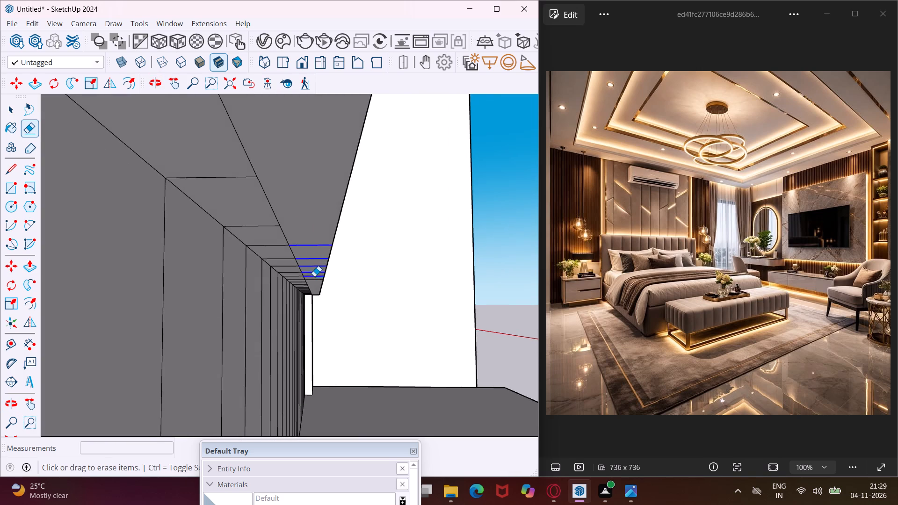
pyautogui.moveTo(314, 276); pyautogui.dragTo(314, 281)
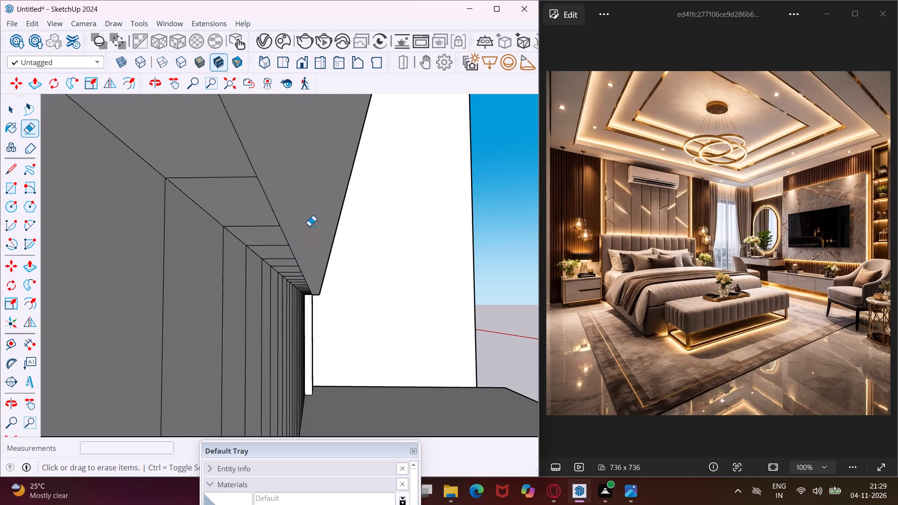
# Erase a leftover cross line on the panel's bottom outer strip, back toward the dressing-table end.
pyautogui.scroll(-3, 309, 226)
pyautogui.moveTo(304, 210); pyautogui.dragTo(296, 243, button='middle')
pyautogui.scroll(-4, 286, 215)
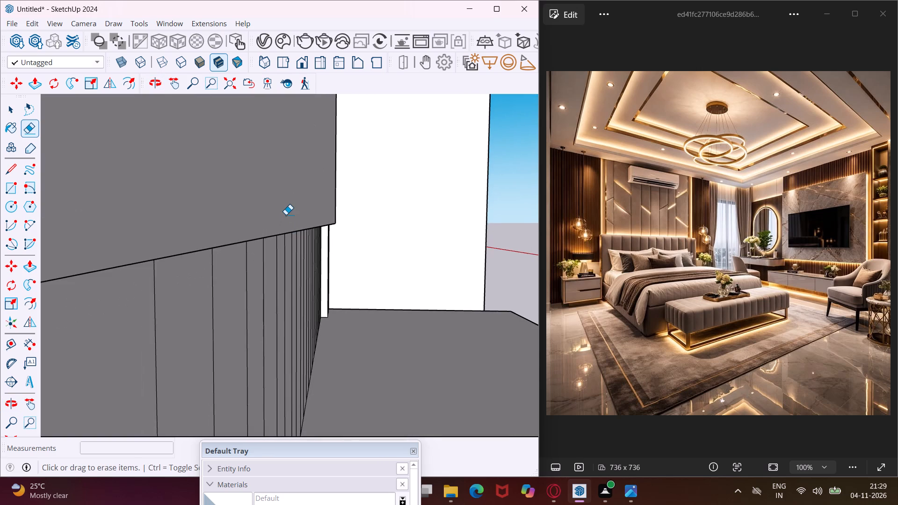
pyautogui.scroll(-11, 286, 215)
pyautogui.moveTo(260, 223); pyautogui.dragTo(275, 206, button='middle')
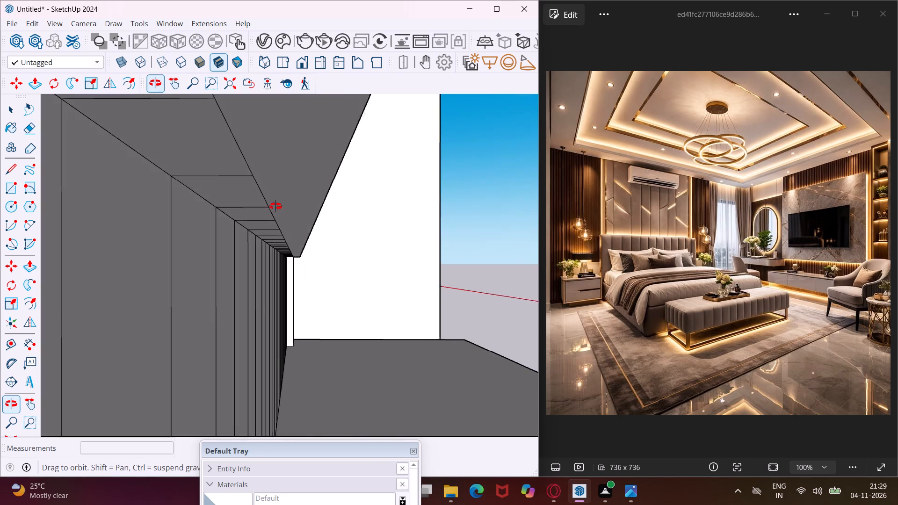
pyautogui.moveTo(275, 206); pyautogui.dragTo(275, 205, button='middle')
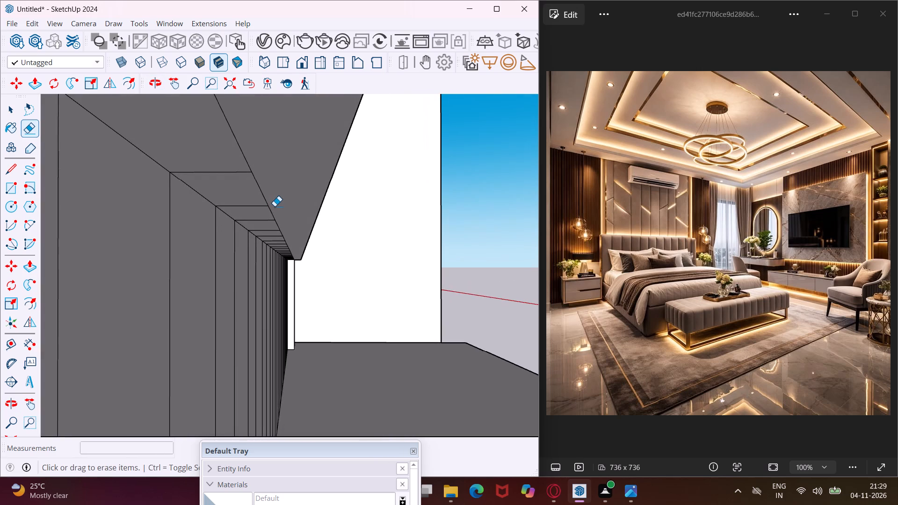
pyautogui.scroll(-7, 275, 206)
pyautogui.scroll(-14, 274, 163)
pyautogui.scroll(3, 272, 156)
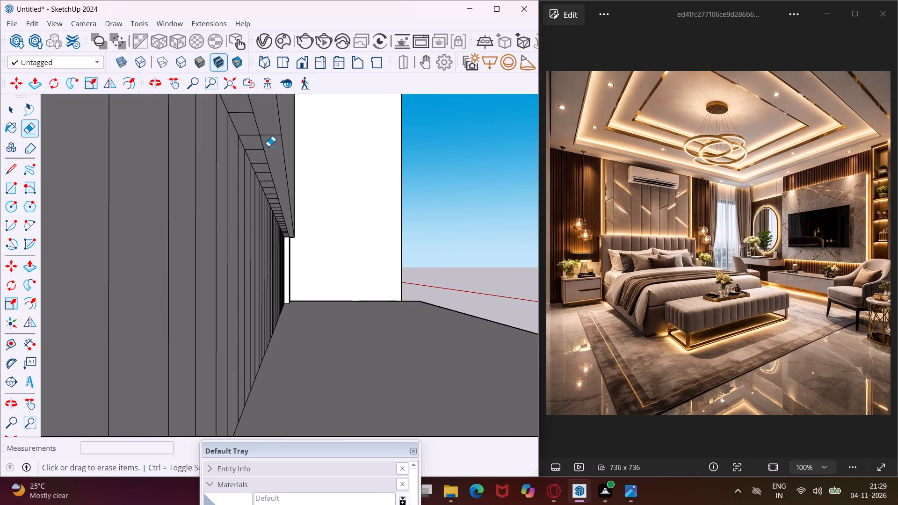
pyautogui.moveTo(268, 144); pyautogui.dragTo(269, 134)
# Erase the other leftover cross line on the outer strip of the TV panel's bottom thickness face.
pyautogui.scroll(-4, 269, 134)
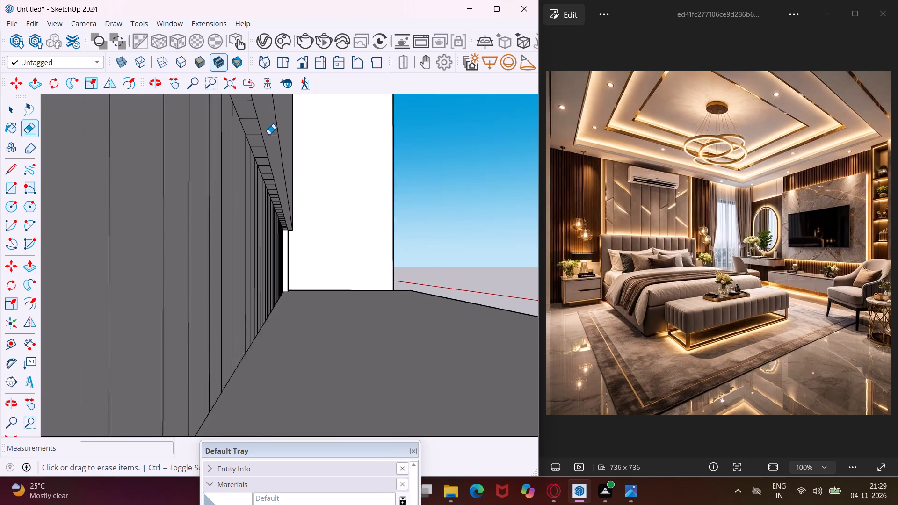
pyautogui.moveTo(268, 126); pyautogui.dragTo(267, 139, button='middle')
pyautogui.scroll(-4, 267, 140)
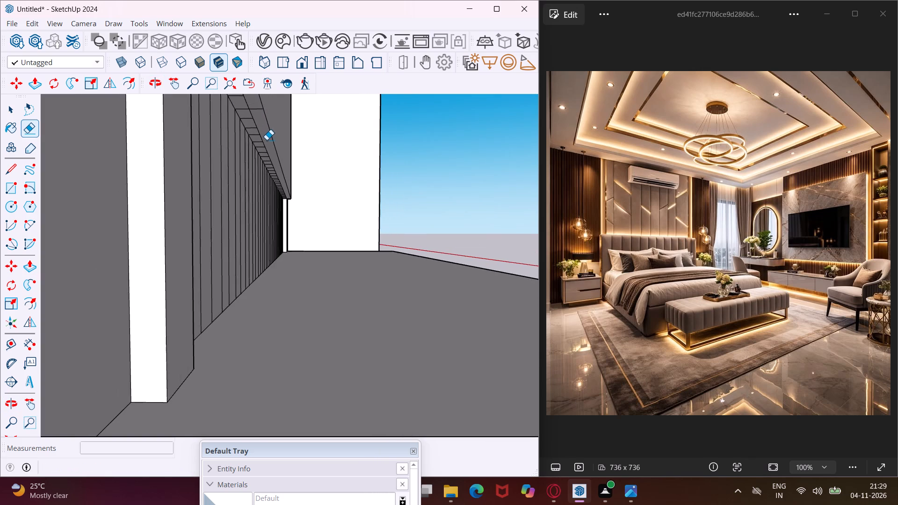
pyautogui.scroll(-3, 267, 140)
pyautogui.moveTo(263, 125); pyautogui.dragTo(250, 146, button='middle')
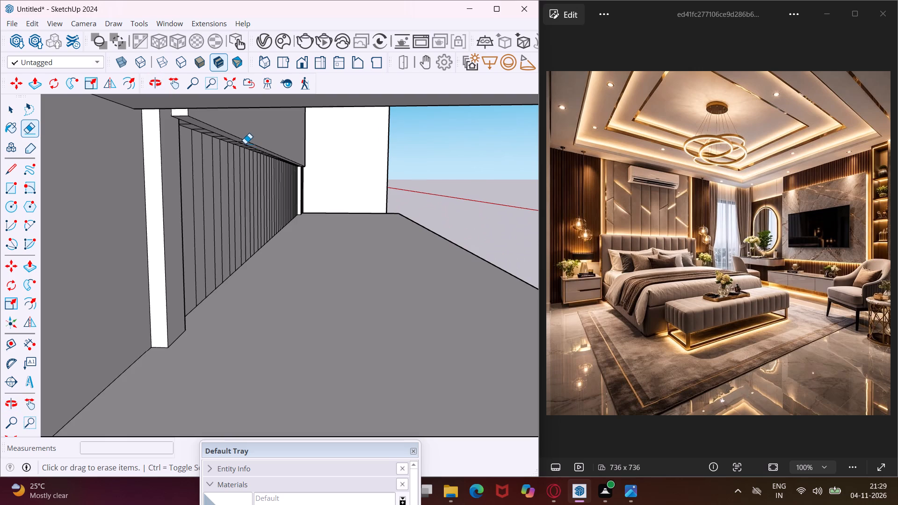
pyautogui.scroll(11, 243, 144)
pyautogui.moveTo(246, 135); pyautogui.dragTo(259, 129, button='middle')
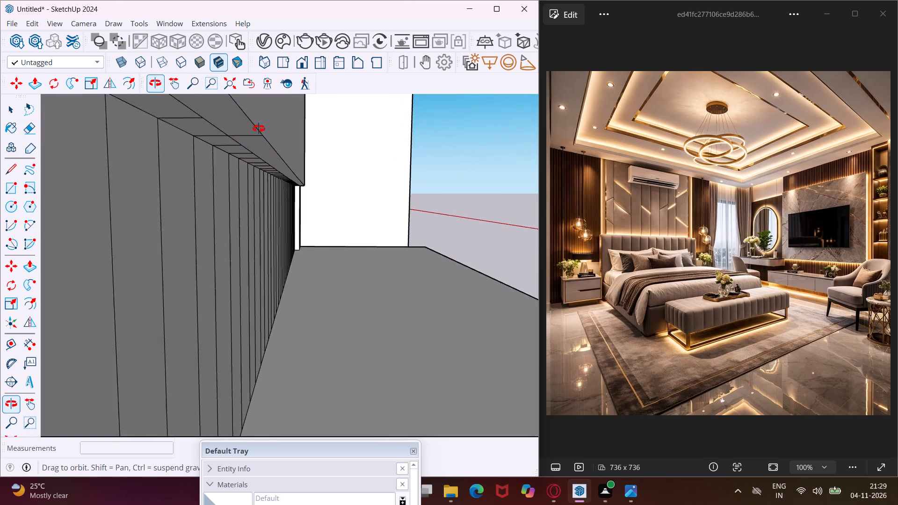
pyautogui.moveTo(259, 129); pyautogui.dragTo(269, 127, button='middle')
pyautogui.scroll(3, 262, 139)
pyautogui.moveTo(251, 142); pyautogui.dragTo(251, 128)
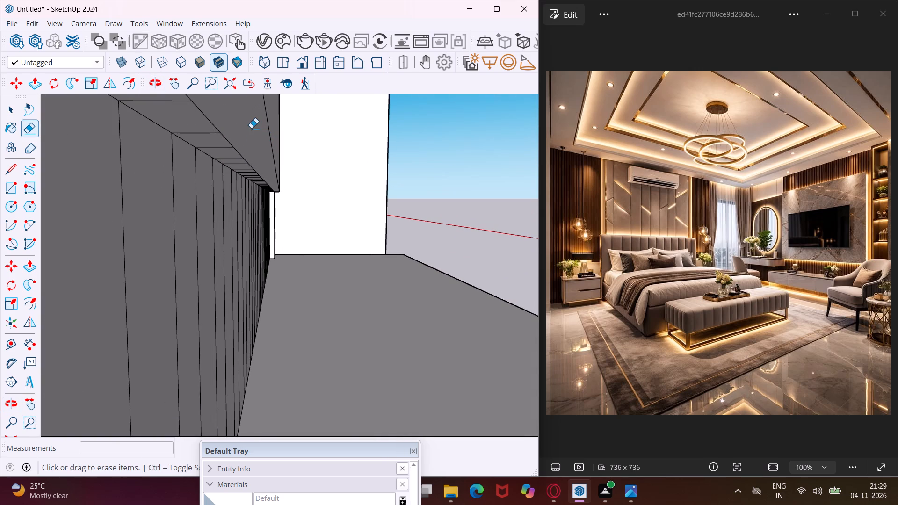
# Examine the TV wall from above the room, including the panel, fluted backing, floating console and column.
pyautogui.moveTo(251, 128); pyautogui.dragTo(217, 167, button='middle')
pyautogui.scroll(-5, 272, 144)
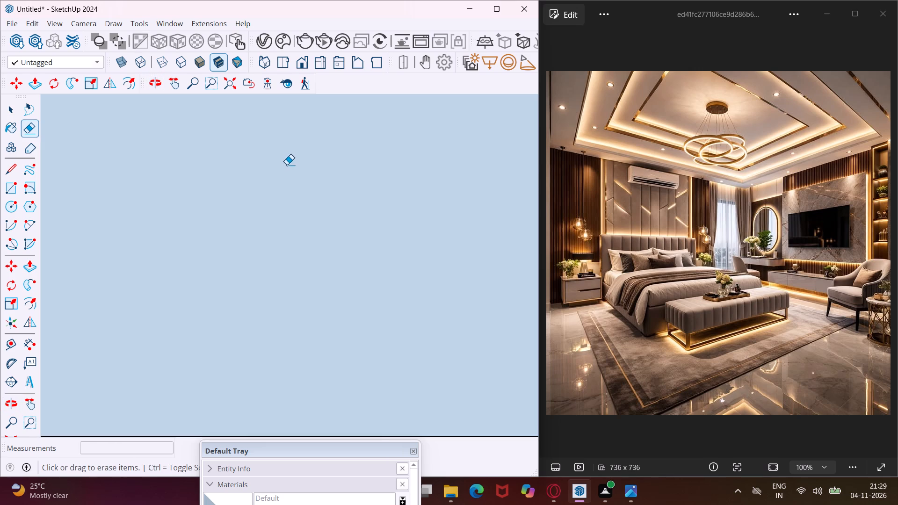
pyautogui.scroll(-5, 289, 155)
pyautogui.moveTo(312, 122); pyautogui.dragTo(114, 248, button='middle')
pyautogui.scroll(-9, 135, 236)
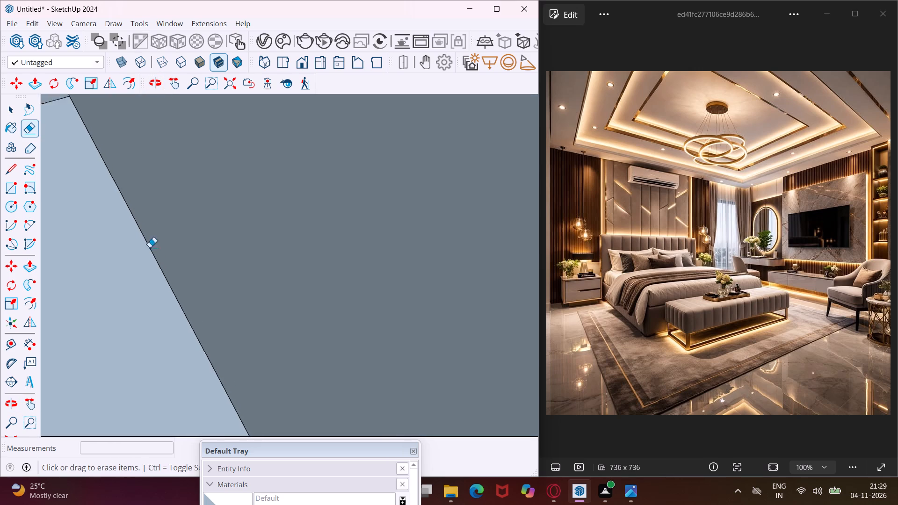
pyautogui.scroll(-20, 150, 247)
pyautogui.scroll(-17, 150, 247)
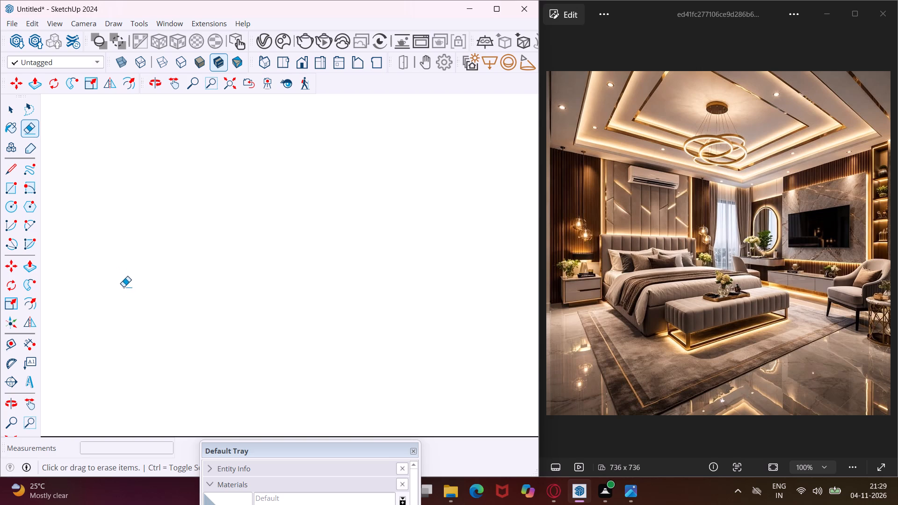
pyautogui.scroll(-20, 123, 287)
pyautogui.scroll(-12, 123, 287)
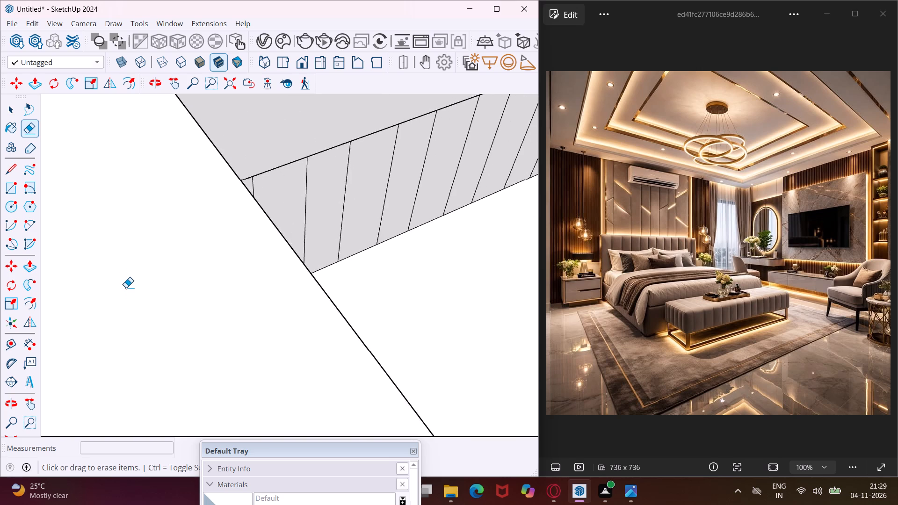
pyautogui.scroll(-18, 126, 288)
pyautogui.scroll(-11, 126, 288)
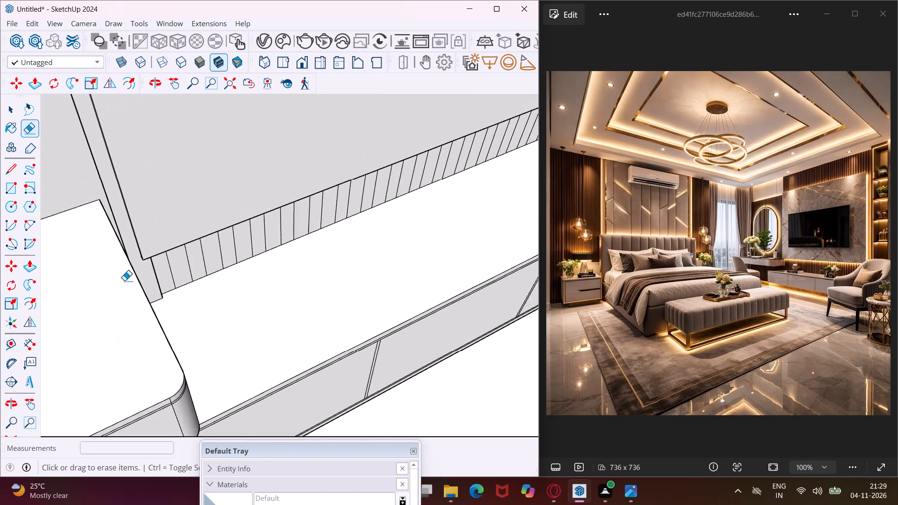
pyautogui.scroll(-19, 124, 281)
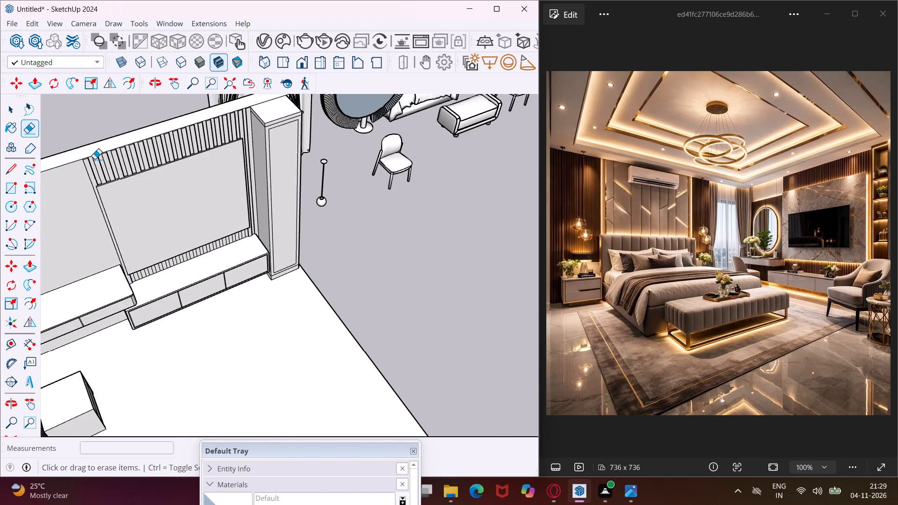
# Leave the Eraser and examine the TV panel's upper corner at the dressing-table end, where it meets the fluted backing.
pyautogui.scroll(16, 81, 167)
pyautogui.scroll(3, 176, 266)
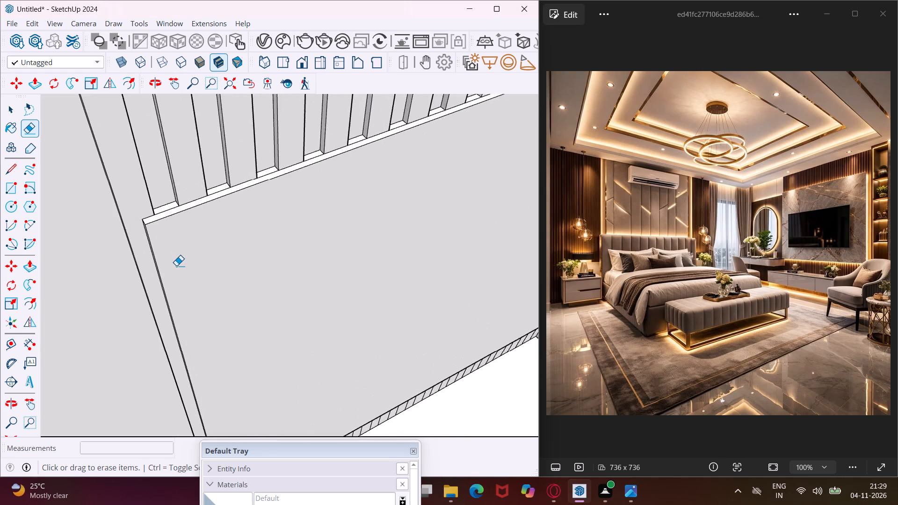
pyautogui.scroll(6, 176, 266)
pyautogui.press('Escape')
pyautogui.press('space')
pyautogui.moveTo(155, 217); pyautogui.dragTo(219, 231, button='middle')
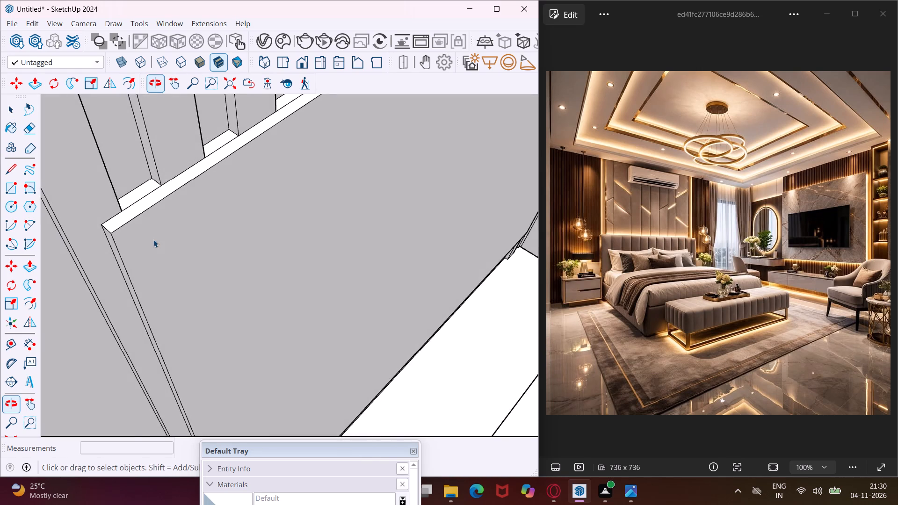
pyautogui.scroll(4, 150, 238)
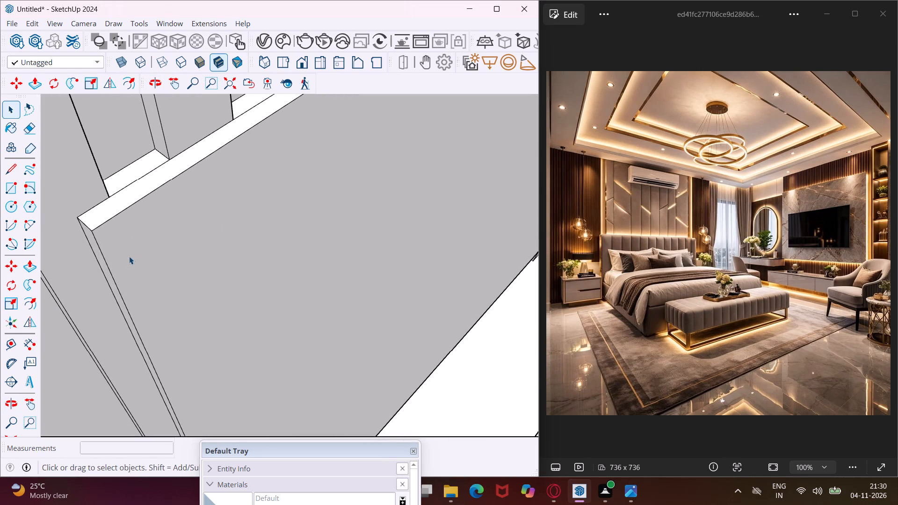
# Push/Pull the TV panel's large front face back about 3/8" toward the fluted backing, keeping the original starting face.
pyautogui.scroll(3, 141, 233)
pyautogui.click(141, 233)
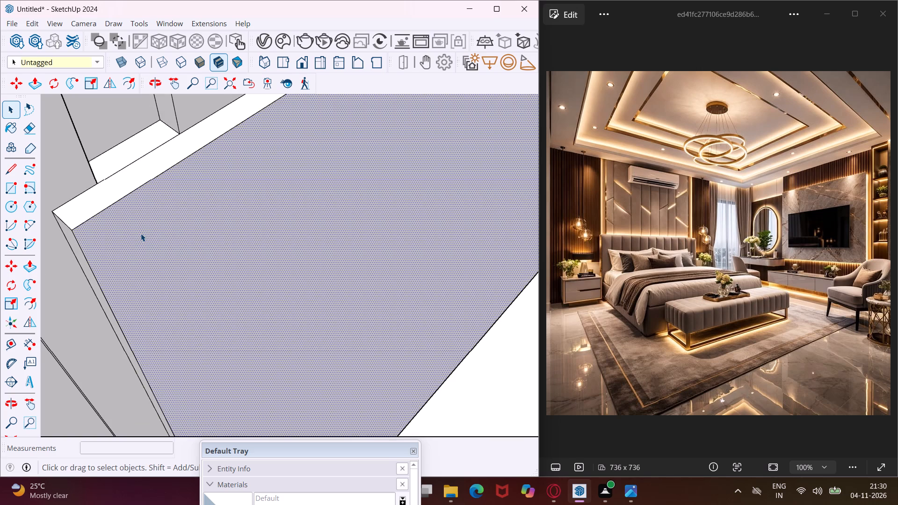
pyautogui.press('p')
pyautogui.click(141, 233)
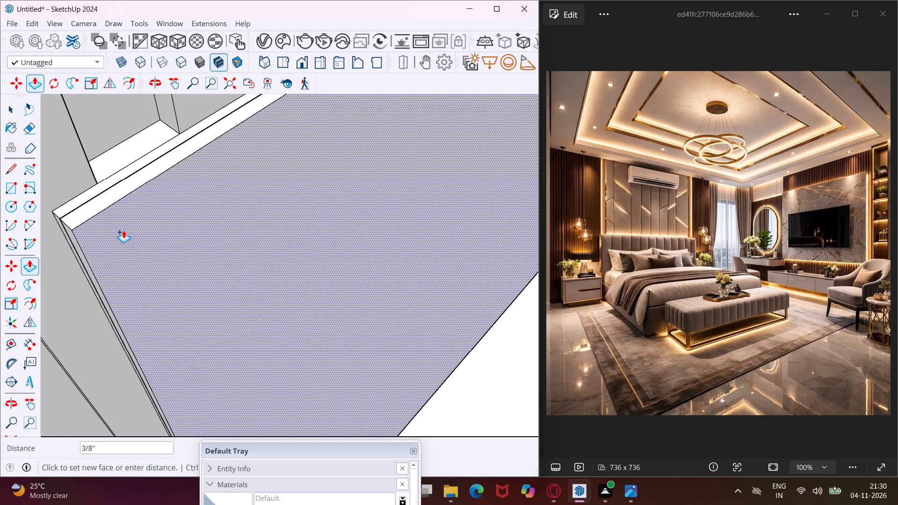
pyautogui.click(123, 230)
pyautogui.press('Escape')
pyautogui.press('space')
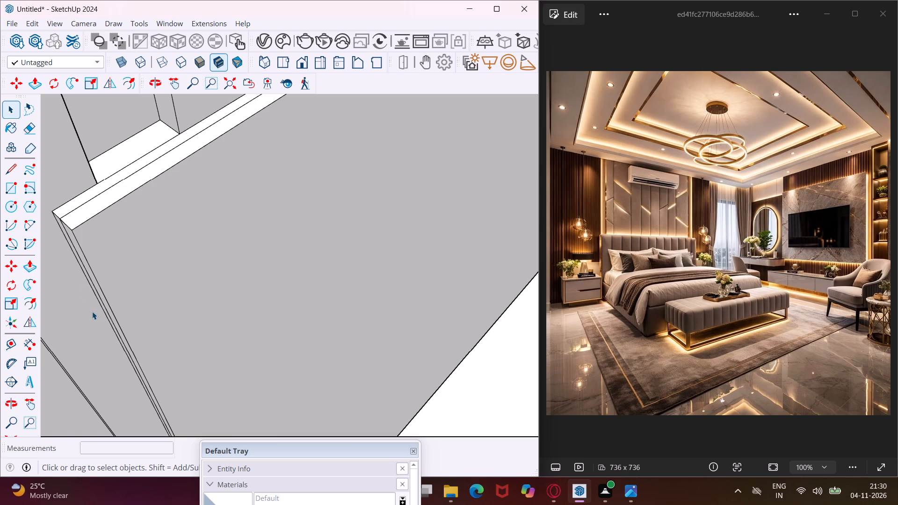
# Examine the TV panel's upper corner, the whole TV wall, and the tall column beside the console.
pyautogui.moveTo(166, 353); pyautogui.dragTo(34, 353, button='middle')
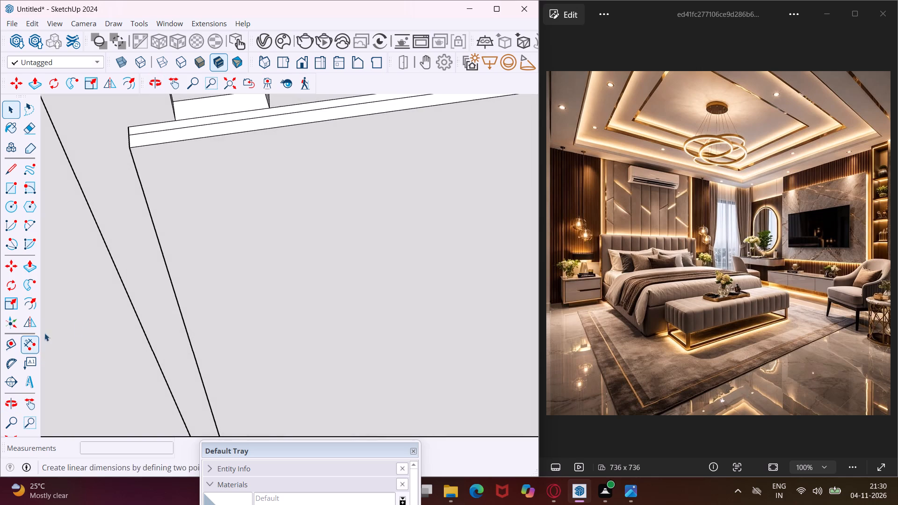
pyautogui.moveTo(237, 308); pyautogui.dragTo(164, 250, button='middle')
pyautogui.scroll(-5, 163, 247)
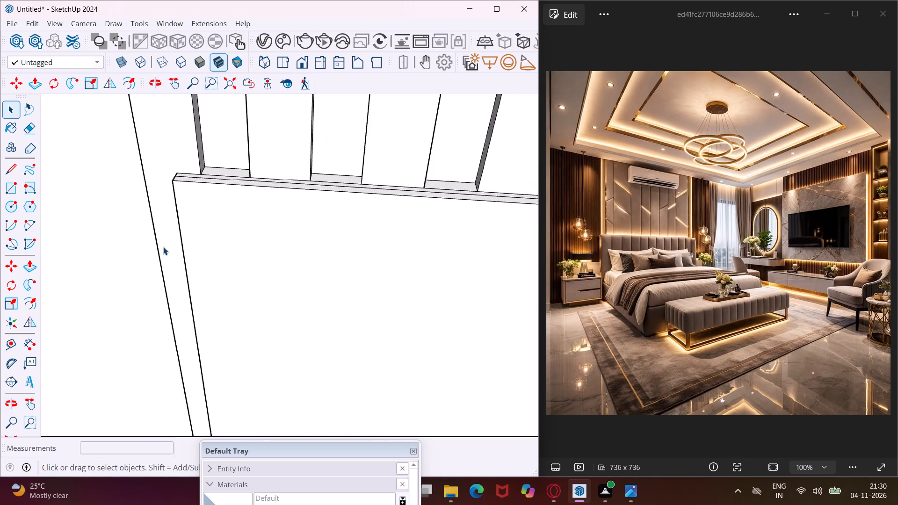
pyautogui.scroll(-4, 163, 247)
pyautogui.moveTo(181, 271); pyautogui.dragTo(172, 181, button='middle')
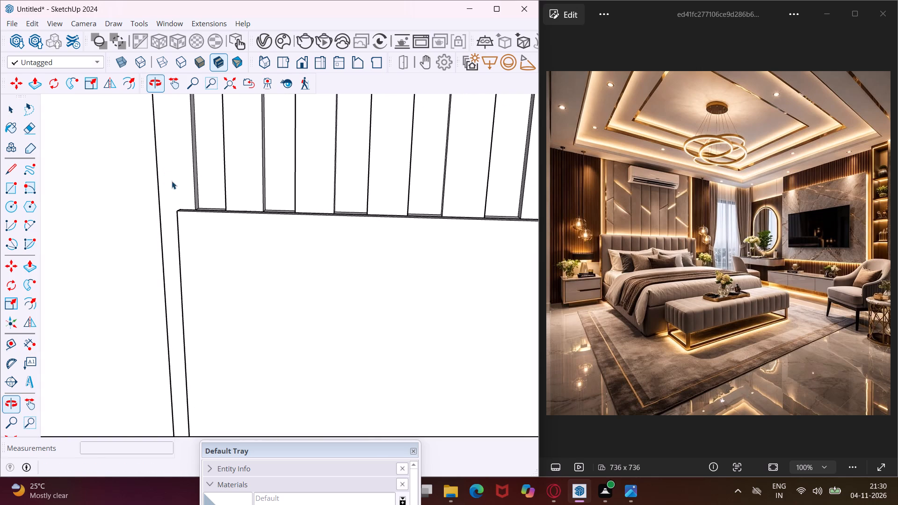
pyautogui.scroll(-11, 296, 167)
pyautogui.scroll(-7, 250, 172)
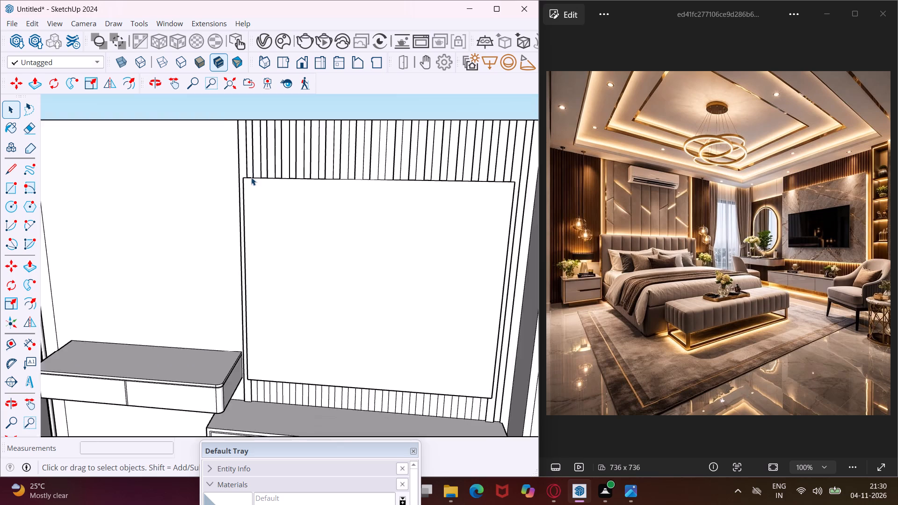
pyautogui.scroll(-5, 248, 178)
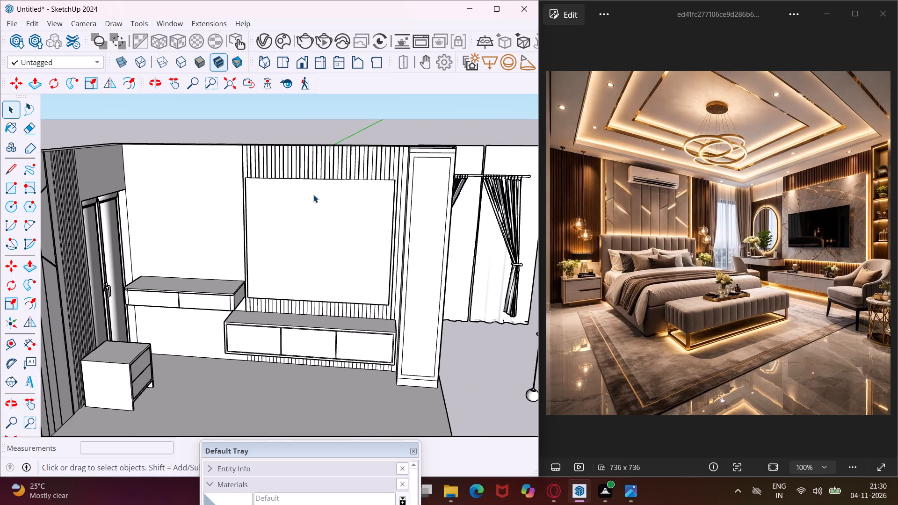
pyautogui.scroll(-3, 248, 197)
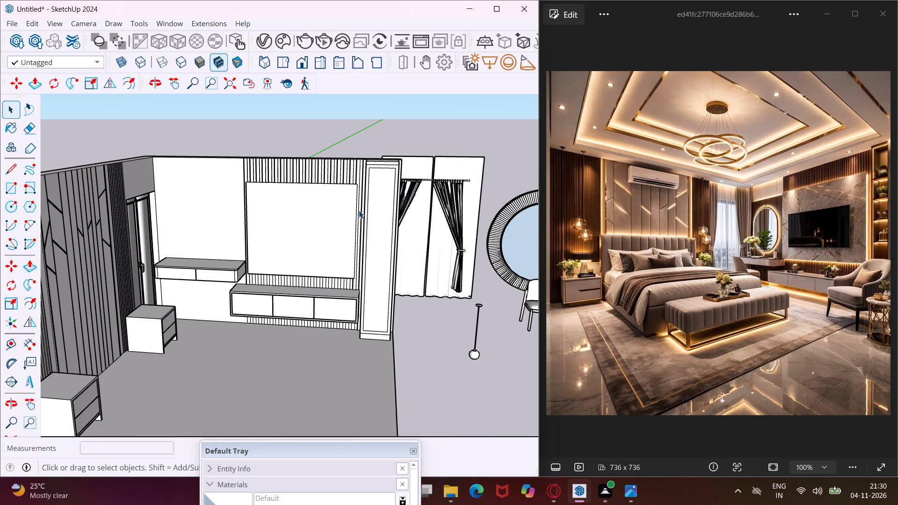
pyautogui.scroll(7, 394, 209)
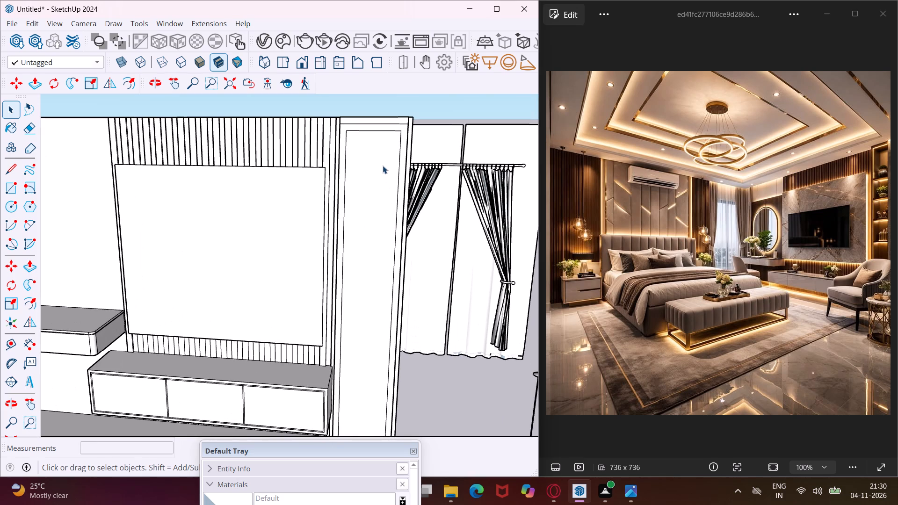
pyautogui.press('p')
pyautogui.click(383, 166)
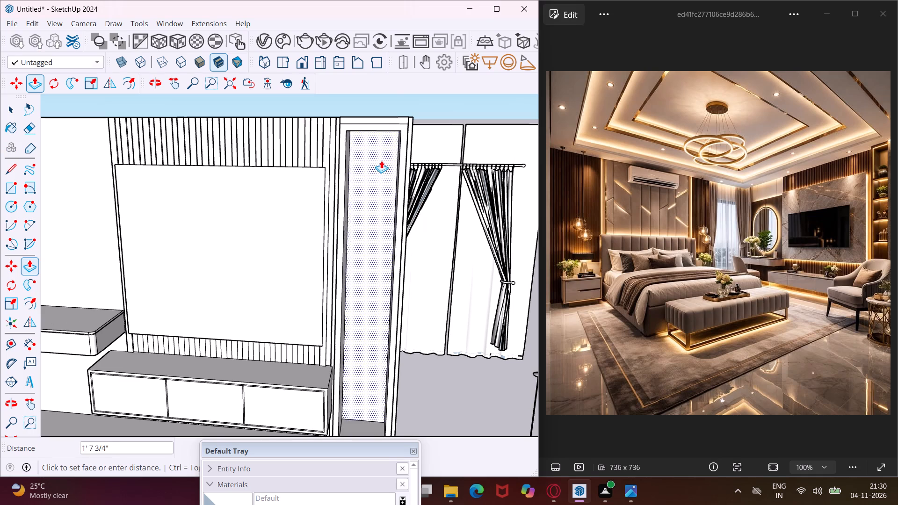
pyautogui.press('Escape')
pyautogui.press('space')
# Push the inset face on the front of the tall column inward 1' 4" to form a recessed niche.
pyautogui.click(371, 179)
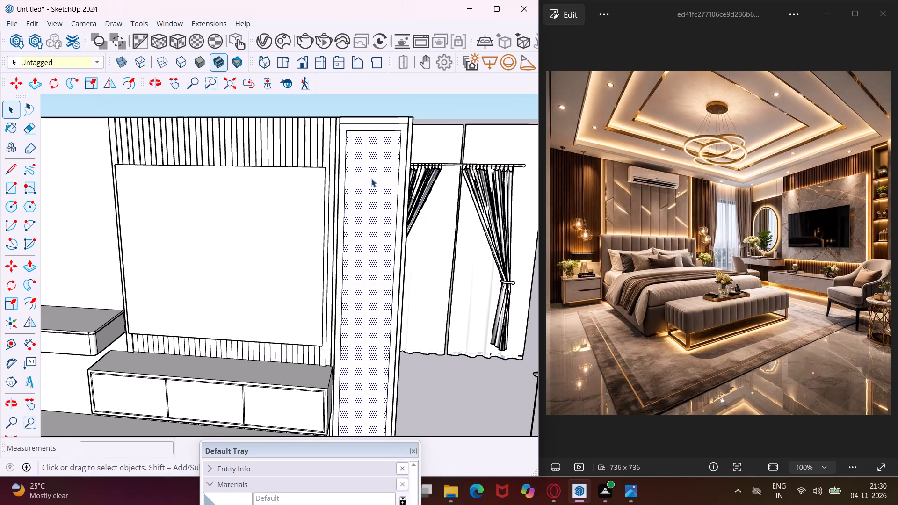
pyautogui.press('p')
pyautogui.click(371, 179)
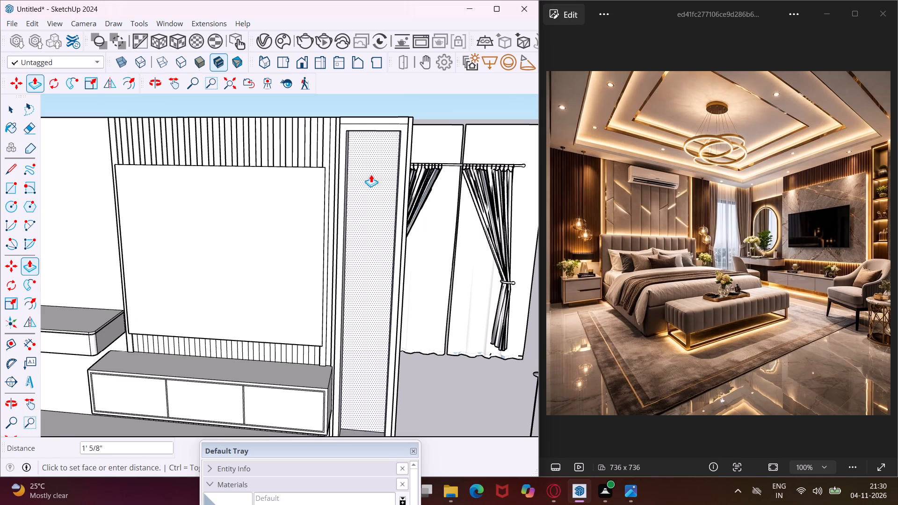
pyautogui.write("1'")
pyautogui.write('4"')
pyautogui.press('Return')
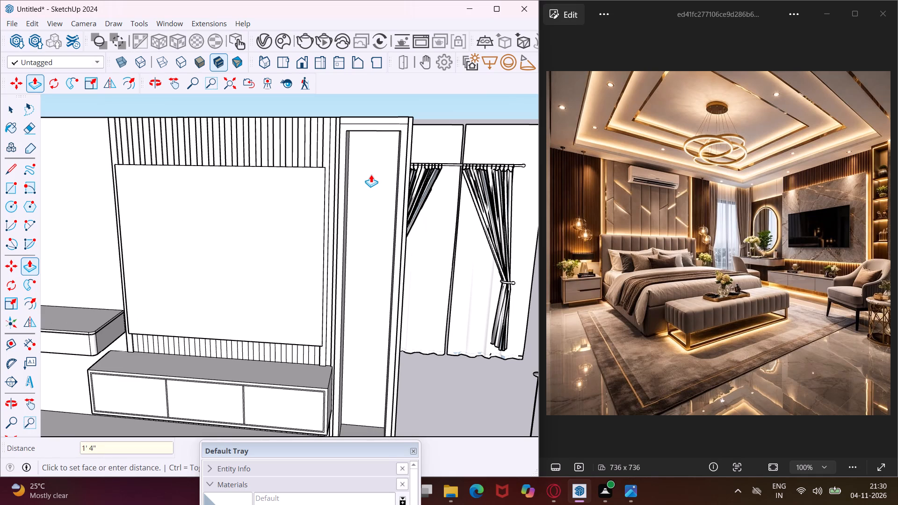
pyautogui.press('Escape')
pyautogui.press('space')
# Draw a shelf rectangle about 1 3/8" high and 1' 4 5/16" wide across the upper part of the niche's back face.
pyautogui.scroll(1, 370, 175)
pyautogui.moveTo(370, 175); pyautogui.dragTo(379, 130, button='middle')
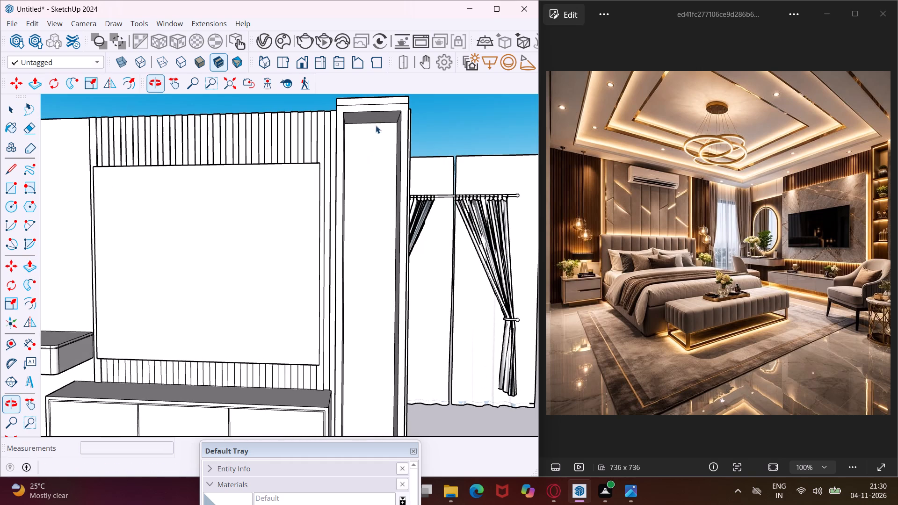
pyautogui.scroll(-5, 363, 116)
pyautogui.moveTo(364, 115); pyautogui.dragTo(359, 159, button='middle')
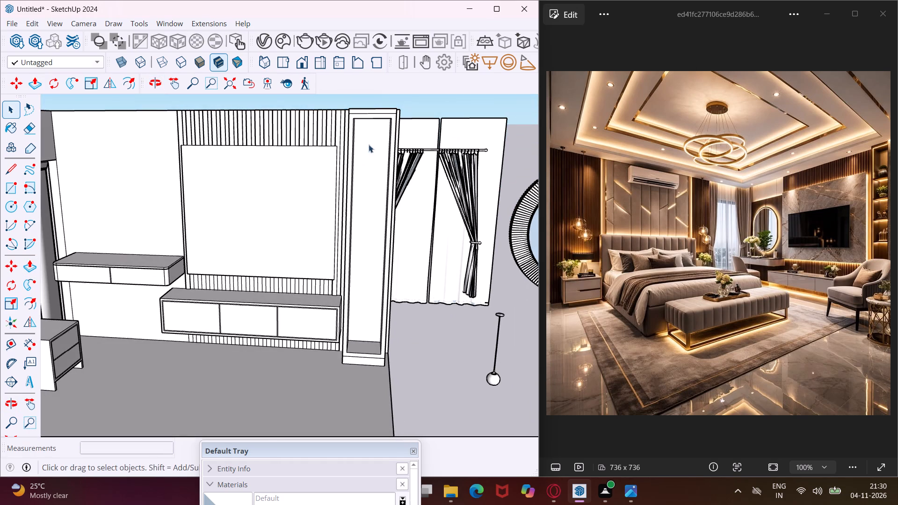
pyautogui.scroll(4, 377, 131)
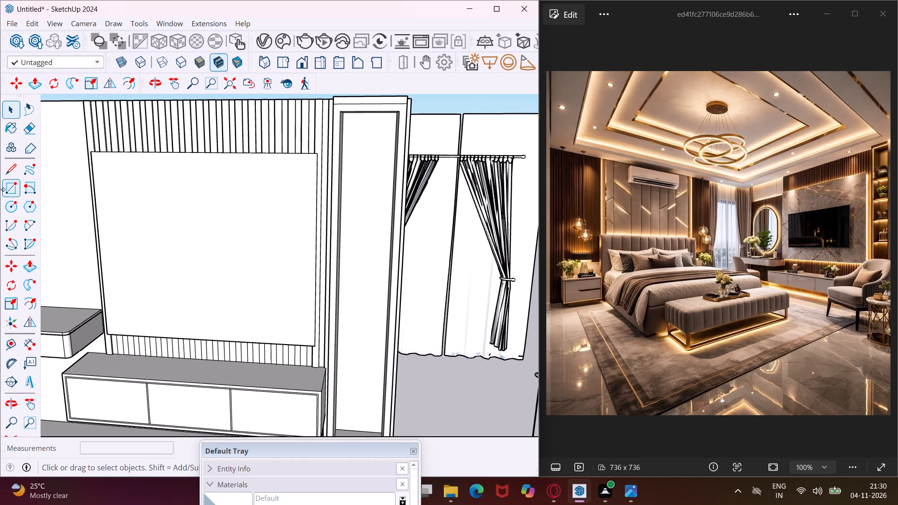
pyautogui.click(8, 193)
pyautogui.moveTo(383, 223); pyautogui.dragTo(424, 225, button='middle')
pyautogui.scroll(3, 381, 245)
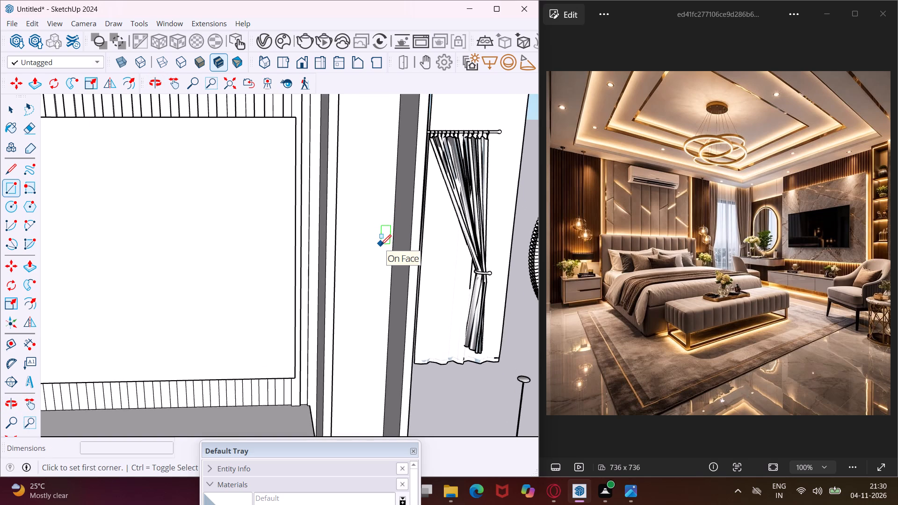
pyautogui.scroll(-2, 381, 245)
pyautogui.moveTo(381, 245); pyautogui.dragTo(360, 219, button='middle')
pyautogui.scroll(-4, 360, 219)
pyautogui.moveTo(366, 217); pyautogui.dragTo(365, 207, button='middle')
pyautogui.scroll(3, 365, 207)
pyautogui.moveTo(347, 191); pyautogui.dragTo(320, 195, button='middle')
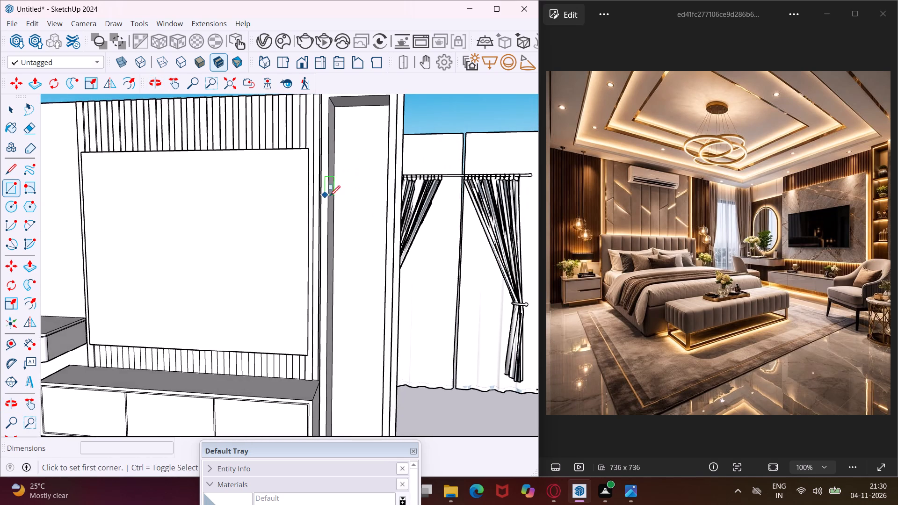
pyautogui.scroll(2, 342, 194)
pyautogui.click(334, 190)
pyautogui.moveTo(359, 195); pyautogui.dragTo(393, 208, button='middle')
pyautogui.scroll(5, 393, 203)
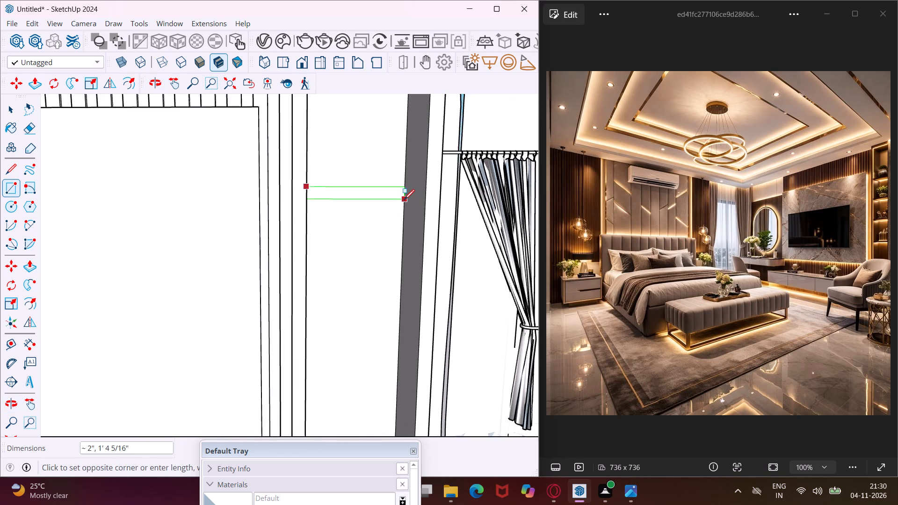
pyautogui.scroll(1, 405, 200)
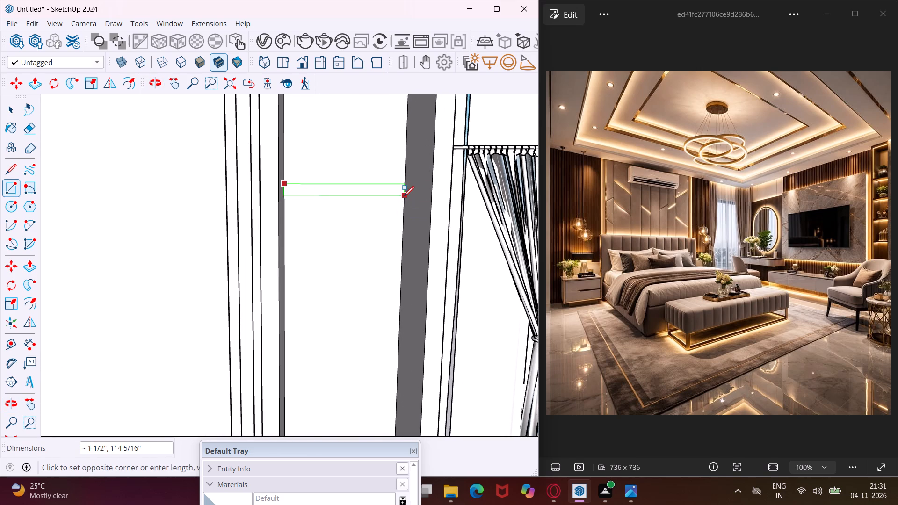
pyautogui.scroll(1, 402, 195)
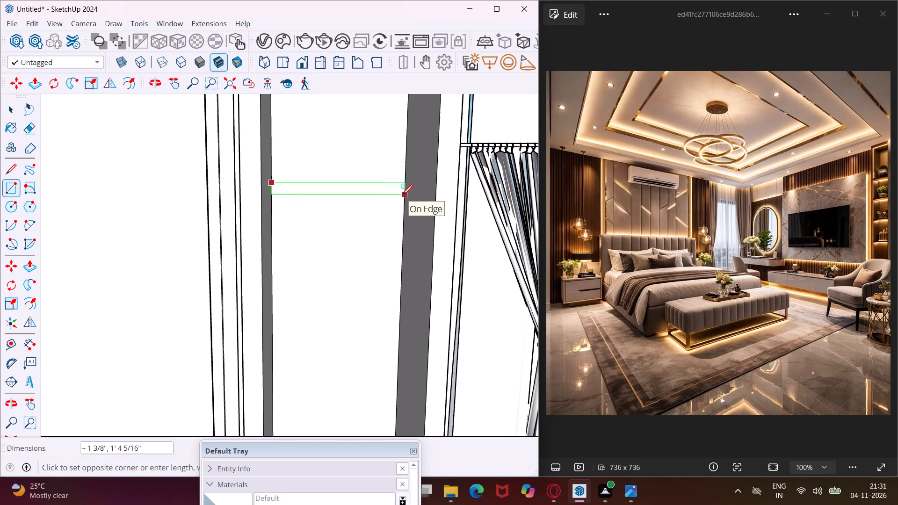
pyautogui.click(402, 195)
pyautogui.press('Escape')
pyautogui.press('space')
# Copy the shelf strip on the niche's back face straight down by about 1' 10".
pyautogui.scroll(-11, 359, 186)
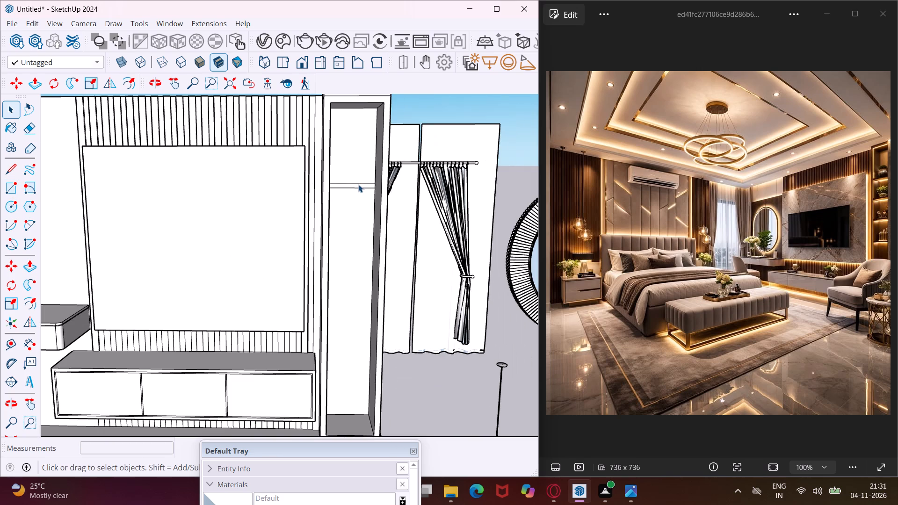
pyautogui.click(362, 185)
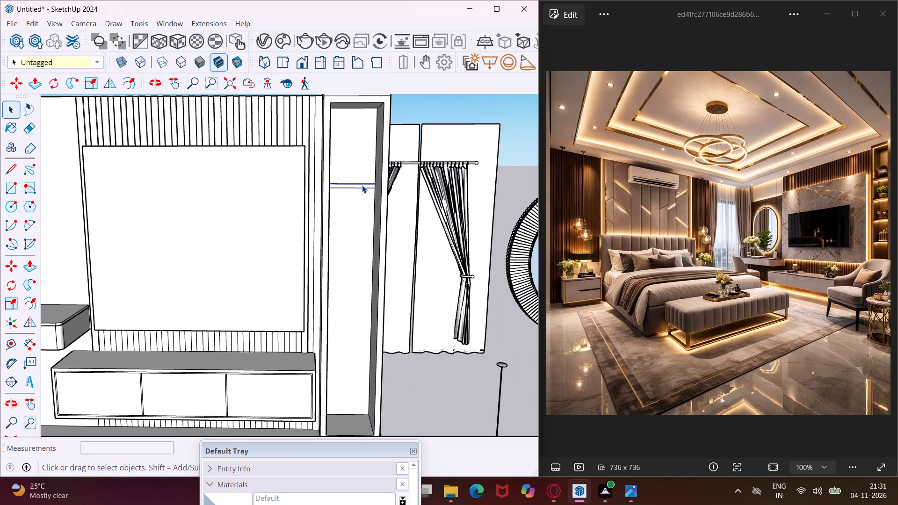
pyautogui.scroll(5, 362, 185)
pyautogui.click(363, 187)
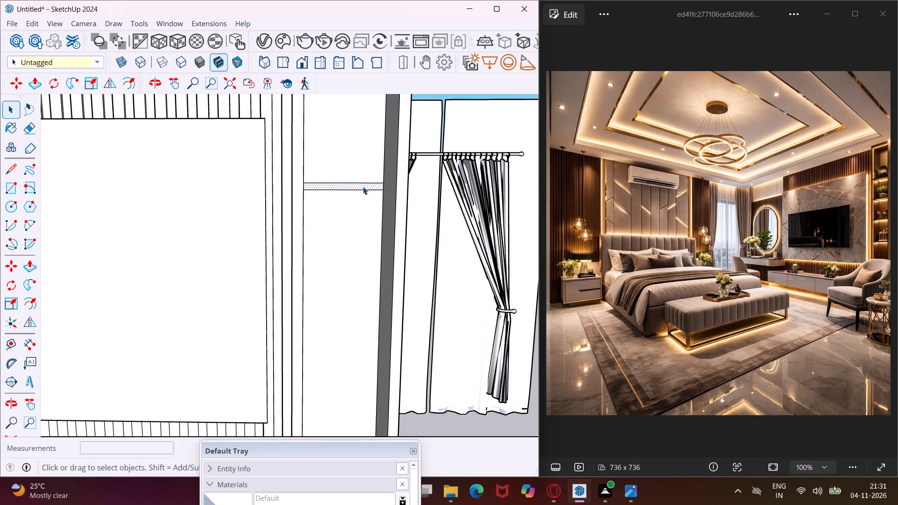
pyautogui.press('l')
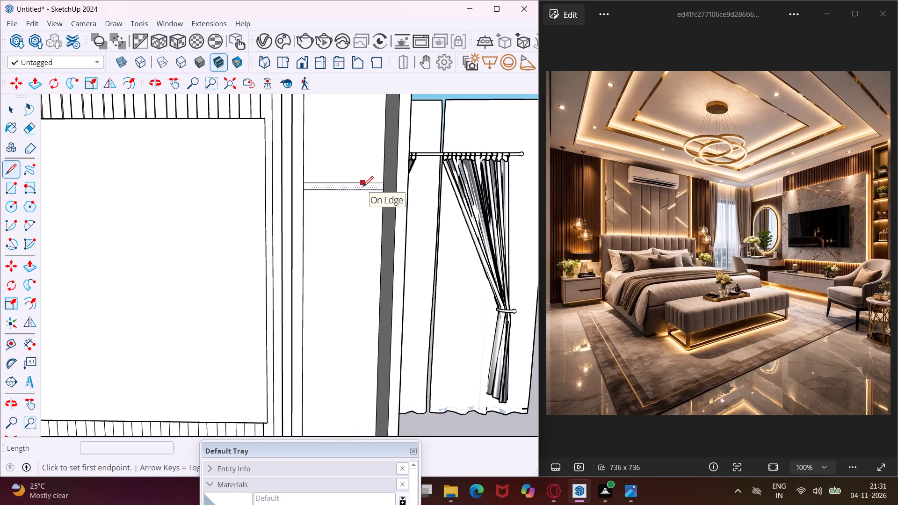
pyautogui.press('m')
pyautogui.click(363, 187)
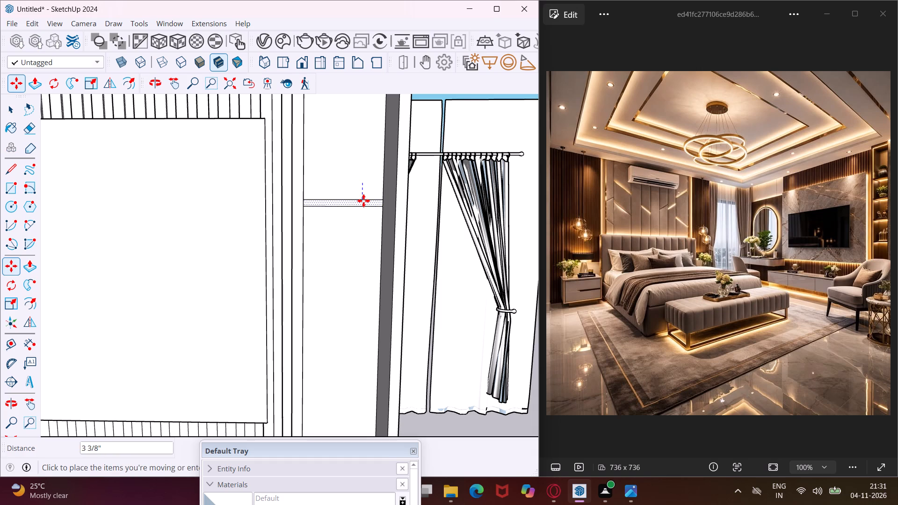
pyautogui.scroll(-9, 363, 201)
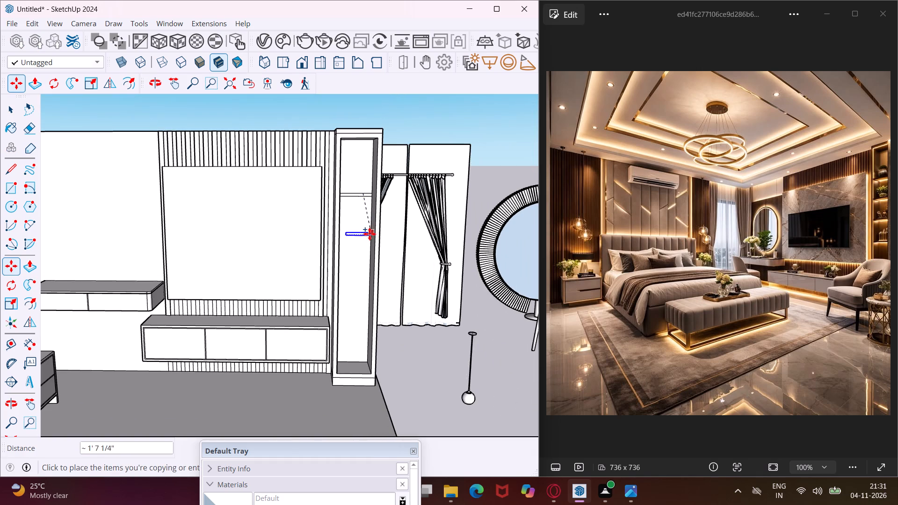
pyautogui.scroll(2, 365, 237)
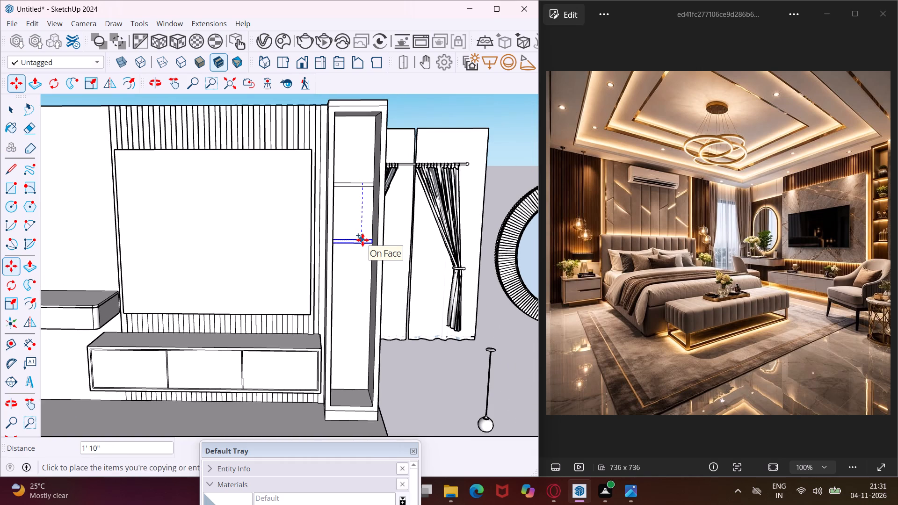
pyautogui.click(362, 240)
# Copy the shelf strip down the niche twice more, about 1' 8 9/16" below the second strip and another 1' 8" lower.
pyautogui.click(362, 243)
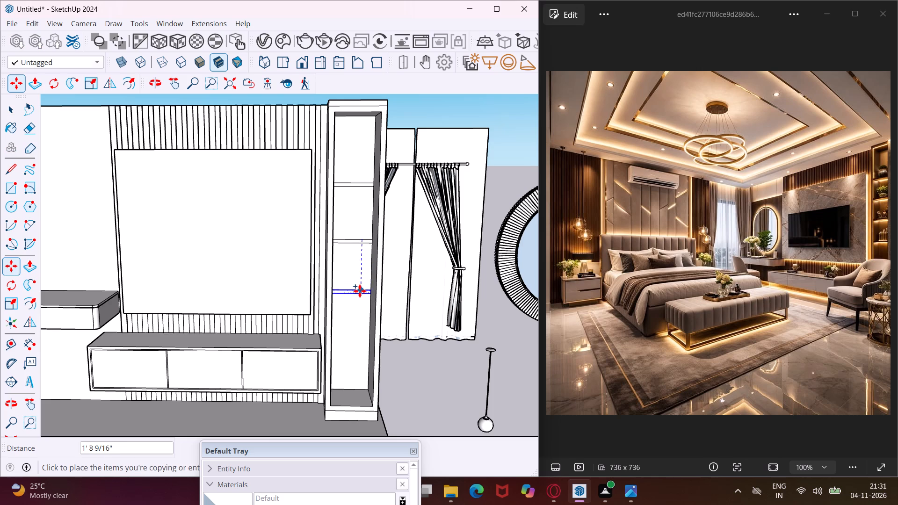
pyautogui.click(359, 289)
pyautogui.click(359, 293)
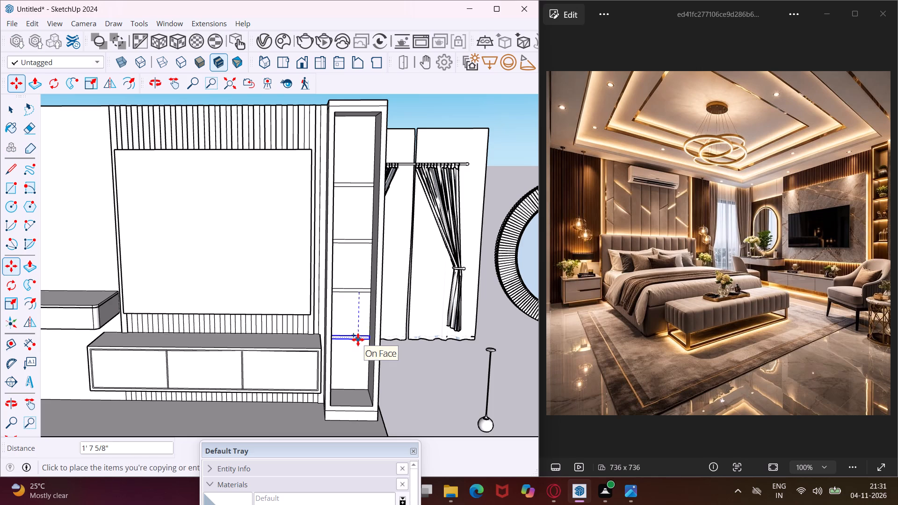
pyautogui.click(357, 341)
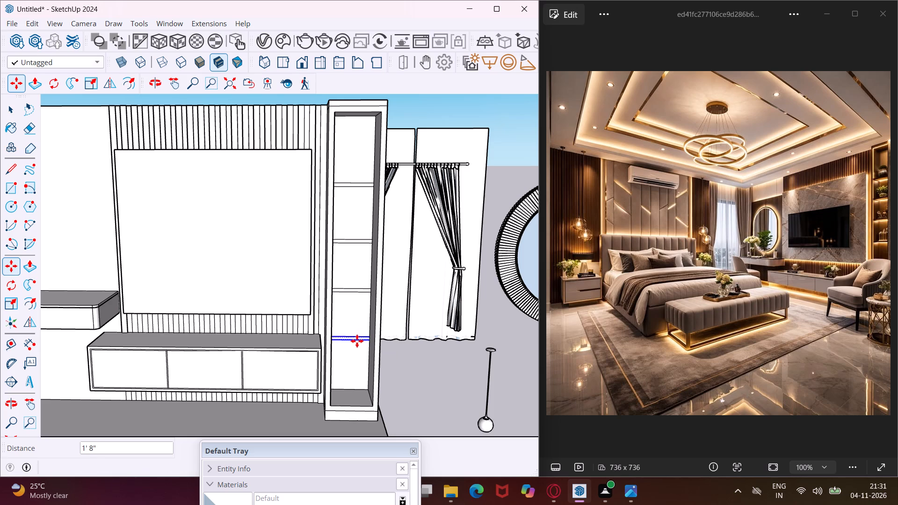
pyautogui.press('Escape')
pyautogui.press('space')
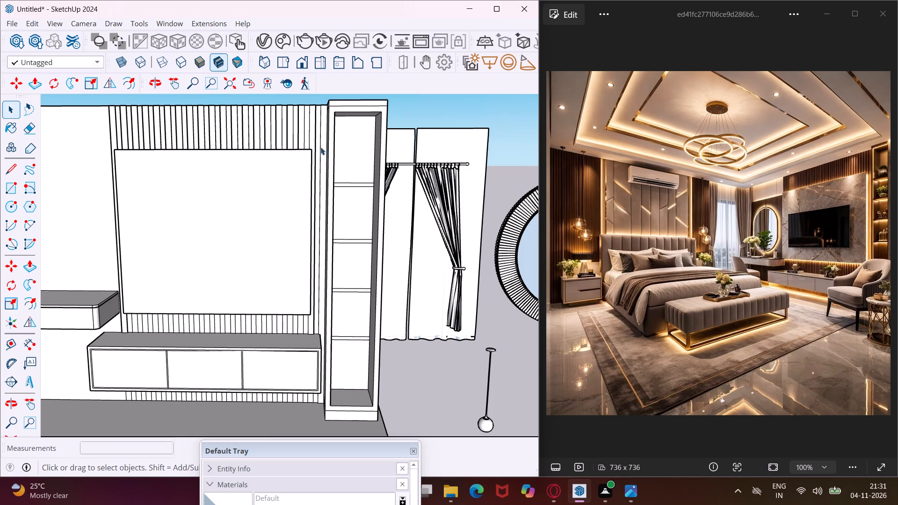
# Offset the outer edges of the tall column's front frame face inward by about 1 5/8".
pyautogui.scroll(6, 334, 117)
pyautogui.moveTo(328, 108); pyautogui.dragTo(296, 134, button='middle')
pyautogui.scroll(8, 327, 115)
pyautogui.click(319, 111)
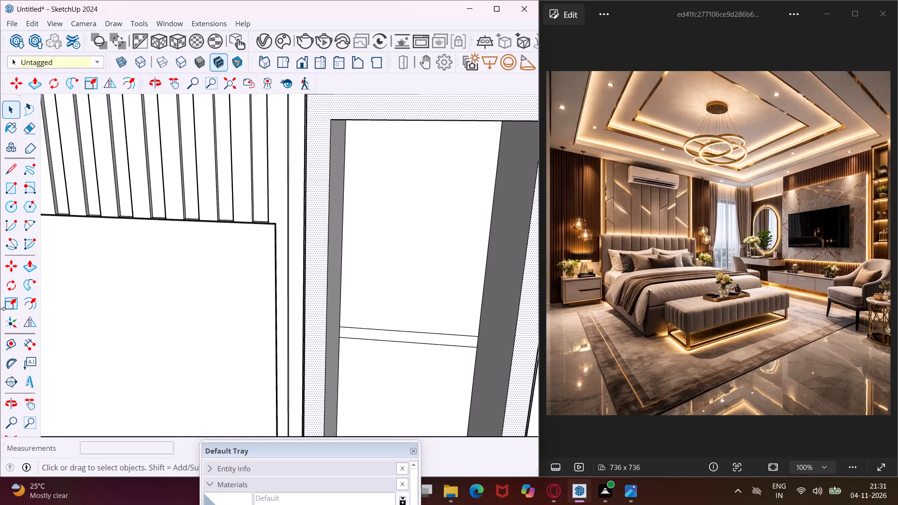
pyautogui.click(22, 303)
pyautogui.scroll(3, 289, 209)
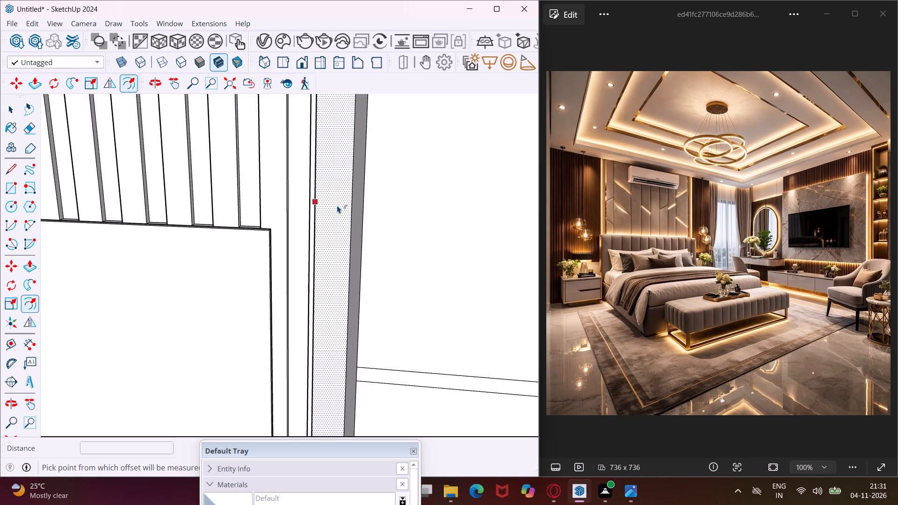
pyautogui.click(329, 206)
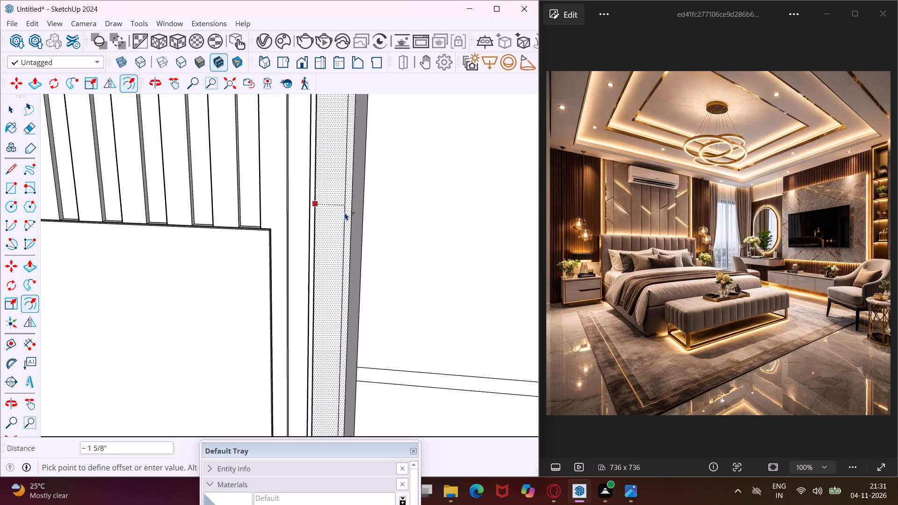
pyautogui.click(345, 212)
pyautogui.scroll(-9, 230, 229)
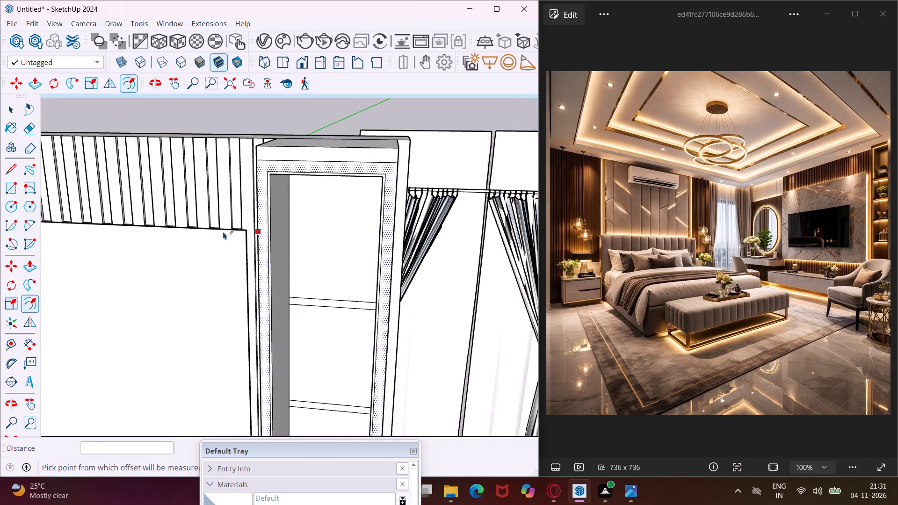
pyautogui.press('Escape')
pyautogui.press('space')
# Push the narrow border face around the niche opening inward by 11/16".
pyautogui.scroll(15, 259, 188)
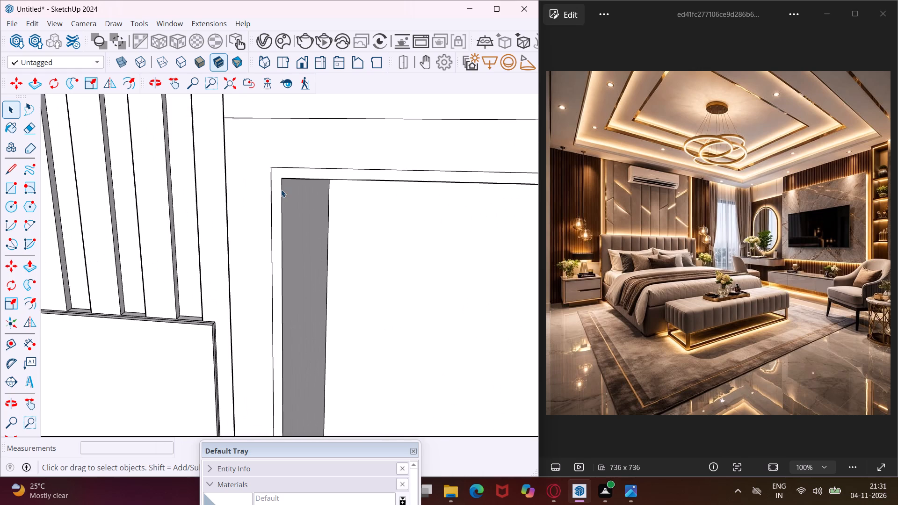
pyautogui.click(279, 192)
pyautogui.scroll(1, 279, 192)
pyautogui.press('p')
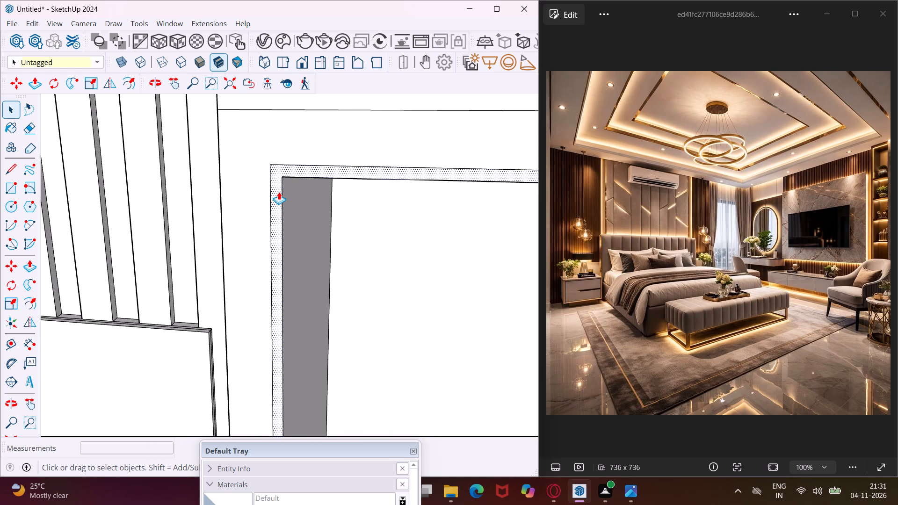
pyautogui.click(279, 192)
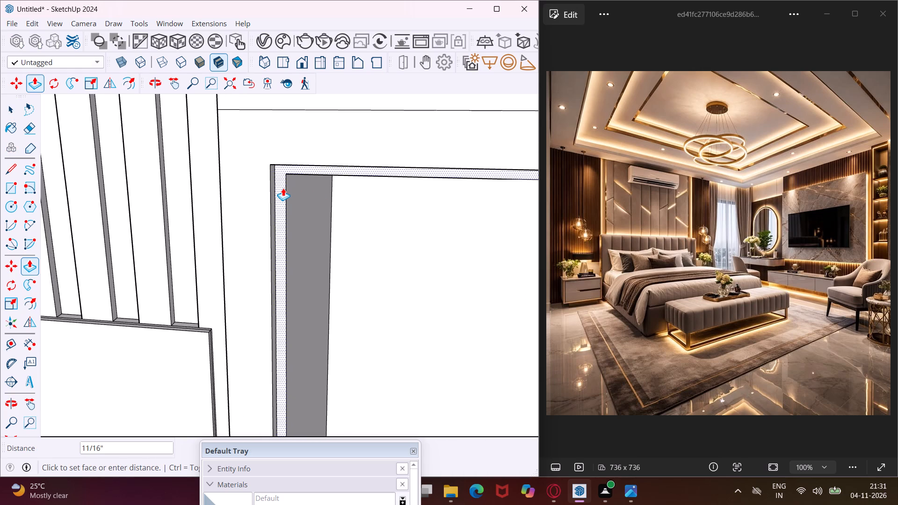
pyautogui.click(283, 188)
pyautogui.press('Escape')
pyautogui.press('space')
# Extrude the top shelf strip out from the niche's back face by 1' 3 5/16".
pyautogui.scroll(-4, 251, 179)
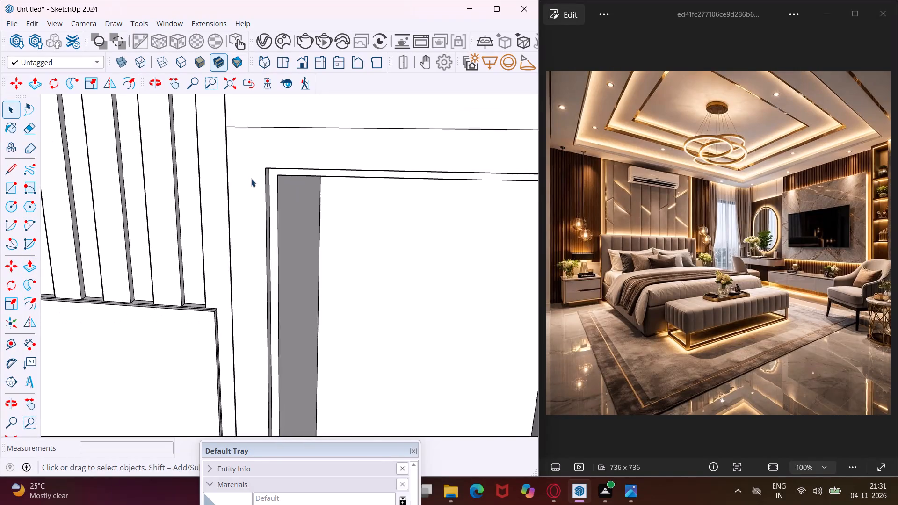
pyautogui.scroll(-14, 251, 179)
pyautogui.scroll(2, 263, 296)
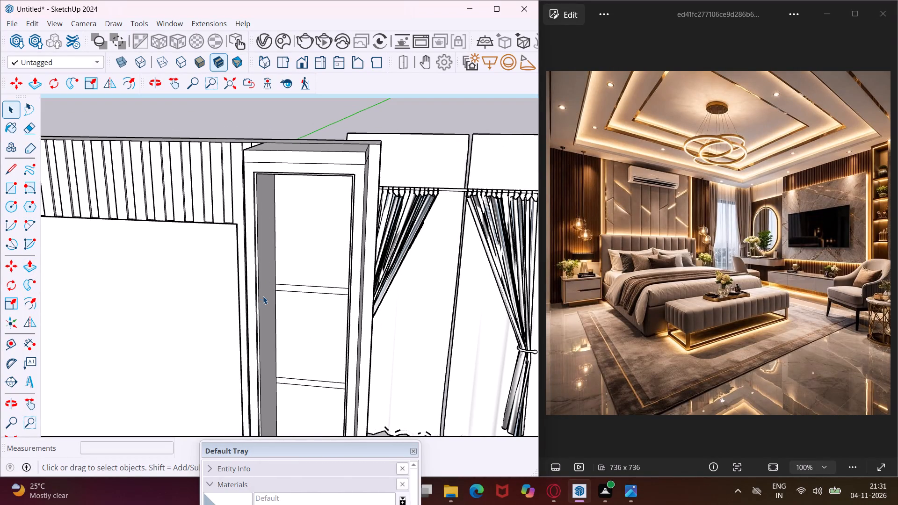
pyautogui.scroll(8, 263, 296)
pyautogui.scroll(6, 301, 277)
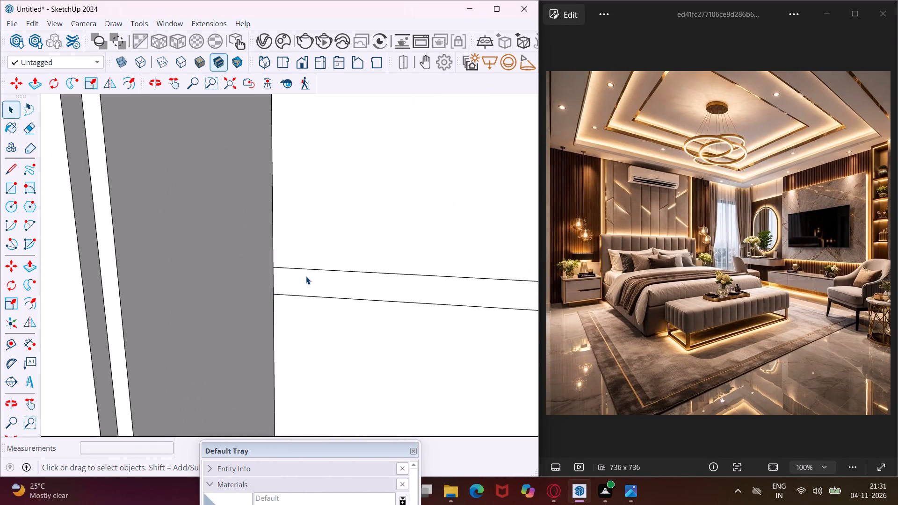
pyautogui.click(306, 276)
pyautogui.press('p')
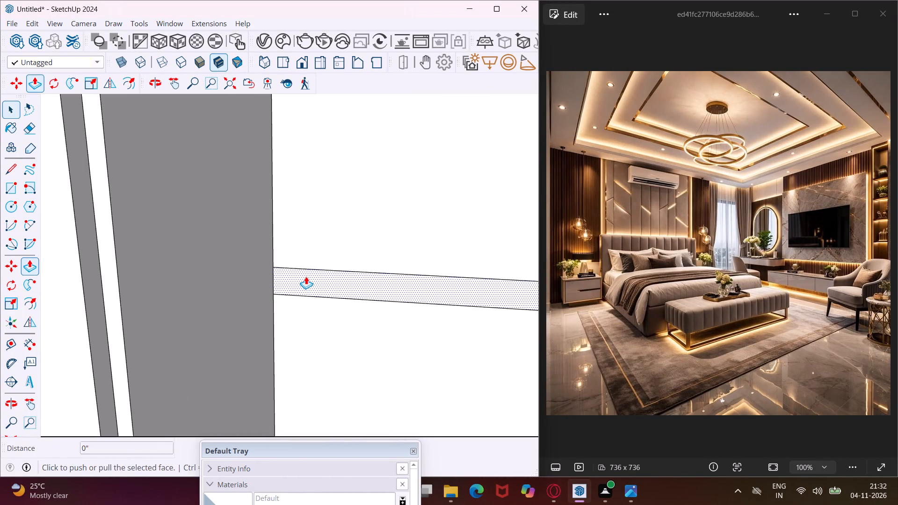
pyautogui.click(306, 276)
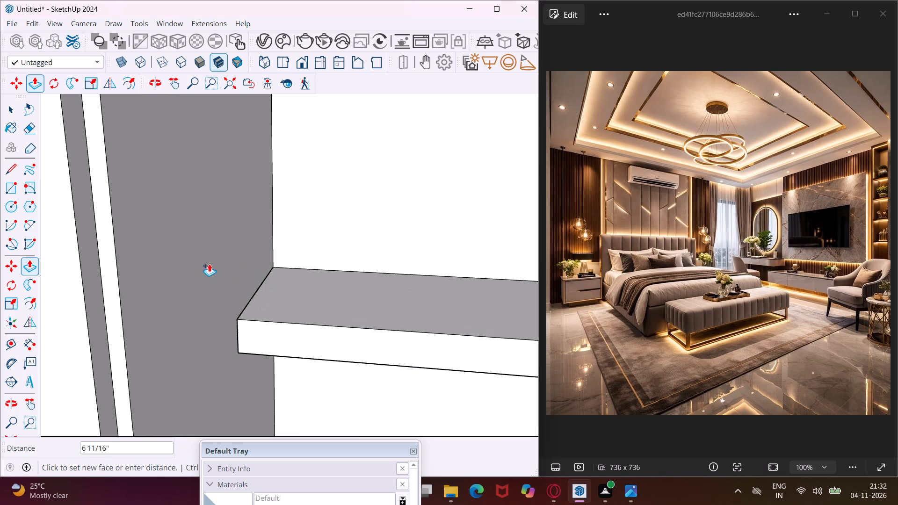
pyautogui.click(120, 275)
# Extrude the three remaining shelf strips out from the back face by the same 1' 3 5/16" as the top shelf.
pyautogui.scroll(-4, 168, 228)
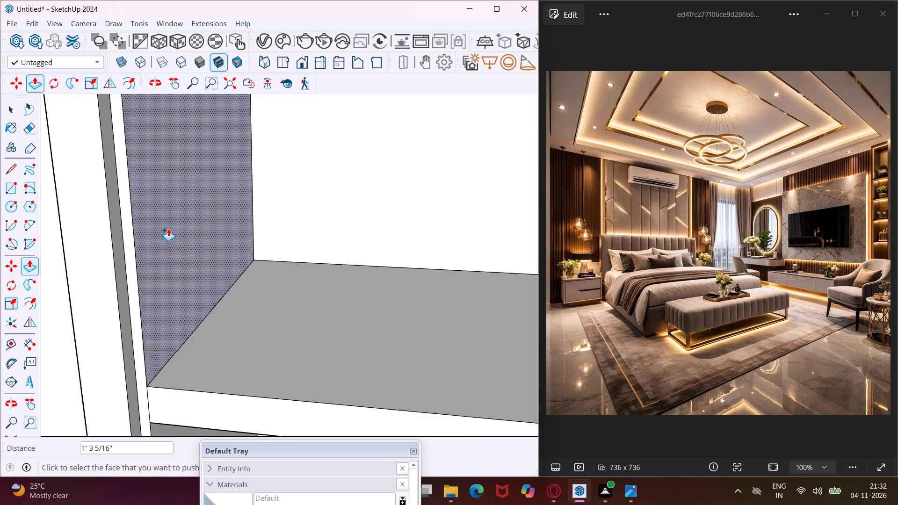
pyautogui.scroll(-20, 168, 228)
pyautogui.scroll(-4, 172, 215)
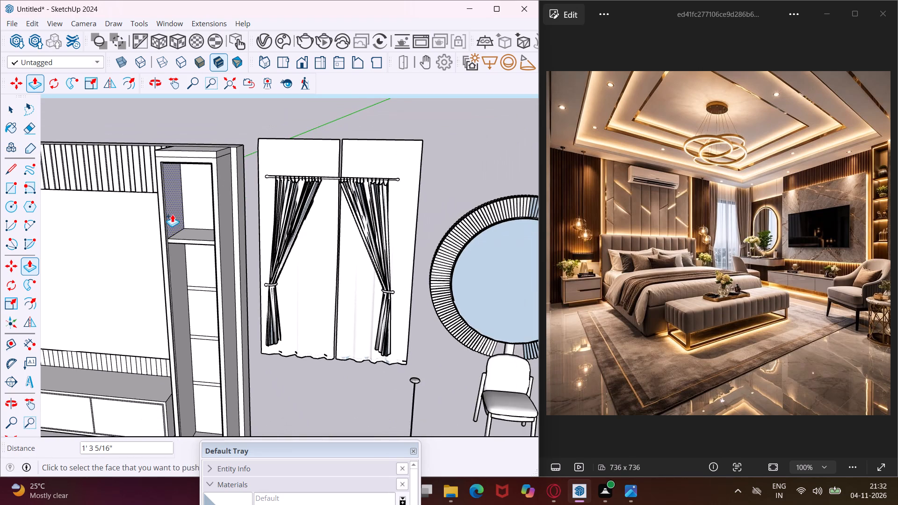
pyautogui.moveTo(172, 214); pyautogui.dragTo(217, 102, button='middle')
pyautogui.scroll(6, 195, 267)
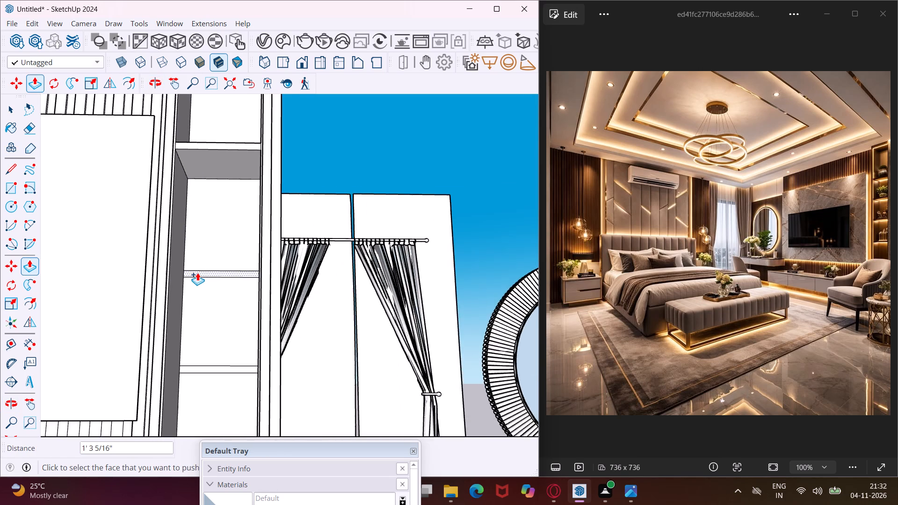
pyautogui.scroll(2, 197, 273)
pyautogui.doubleClick(197, 273)
pyautogui.scroll(-11, 199, 208)
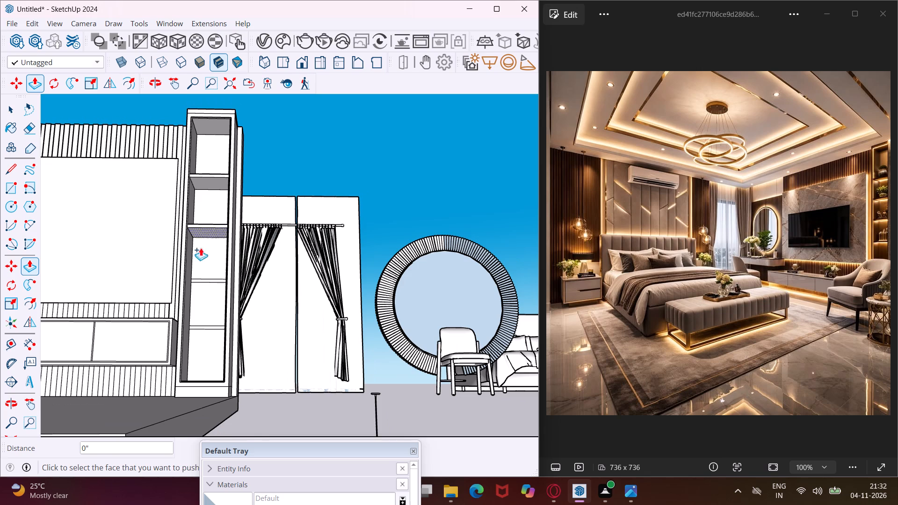
pyautogui.scroll(8, 192, 319)
pyautogui.doubleClick(194, 332)
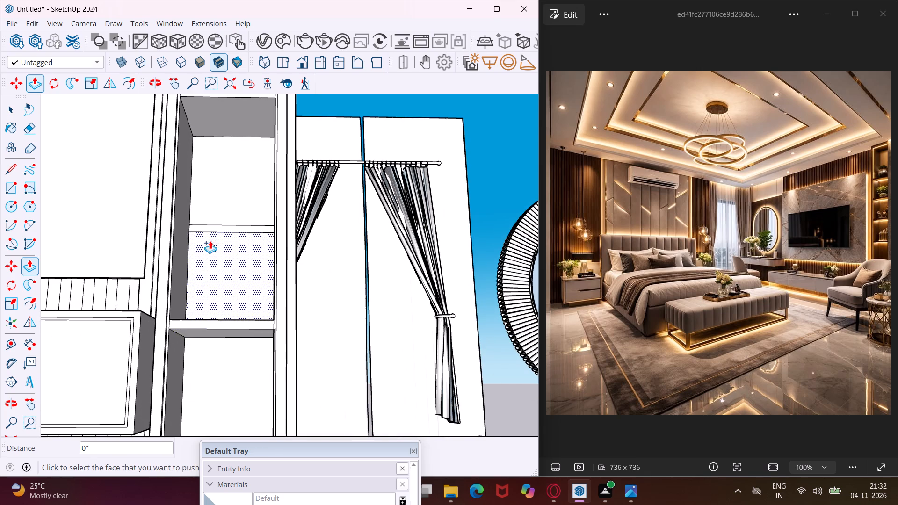
pyautogui.scroll(3, 211, 238)
pyautogui.doubleClick(213, 225)
pyautogui.scroll(-6, 203, 235)
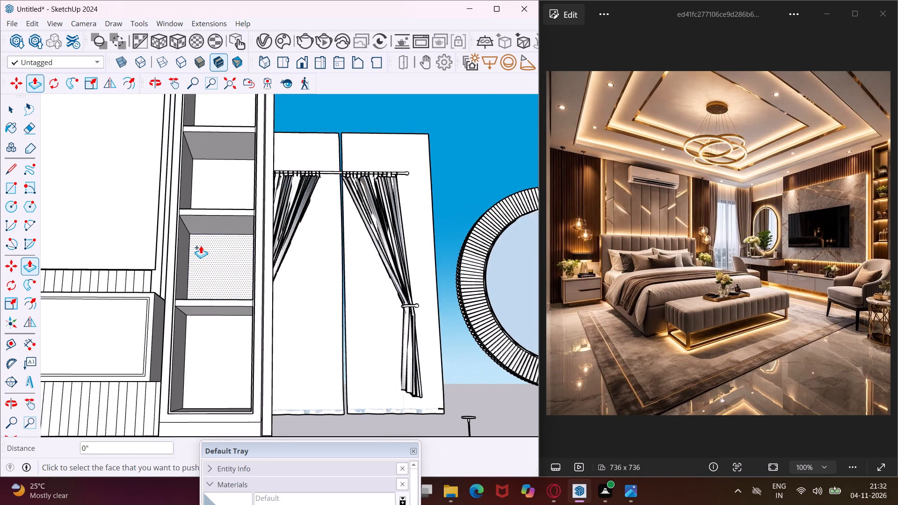
pyautogui.scroll(-4, 201, 245)
pyautogui.press('Escape')
pyautogui.press('space')
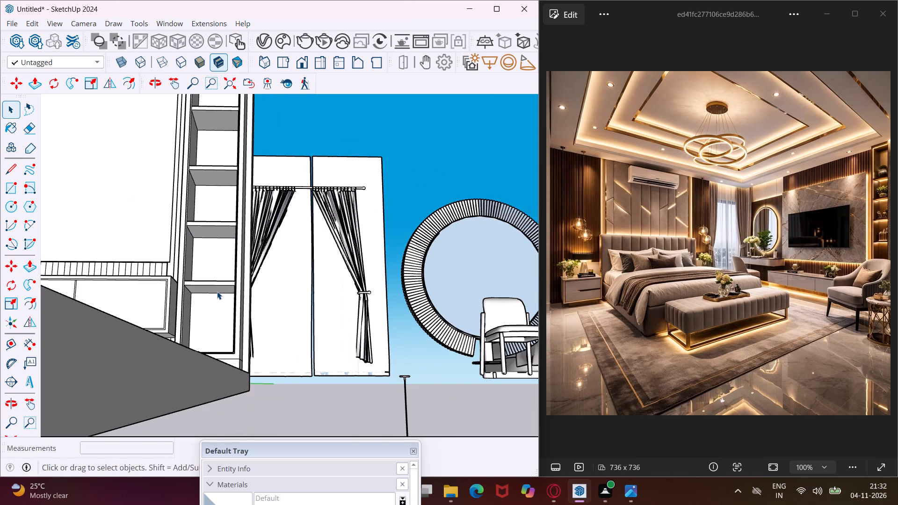
# Copy the rear edge of the lowest shelf's underside 1" forward along the green axis.
pyautogui.scroll(4, 208, 310)
pyautogui.moveTo(208, 310); pyautogui.dragTo(223, 324, button='middle')
pyautogui.scroll(11, 220, 300)
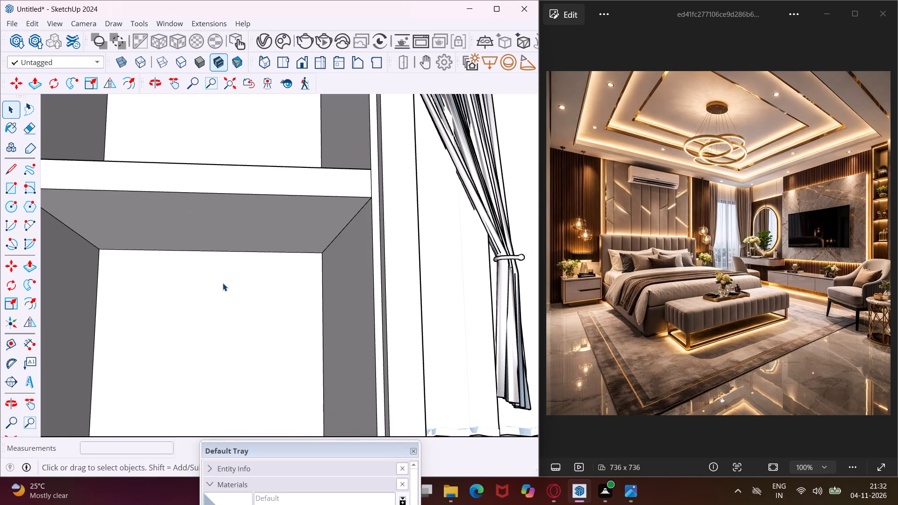
pyautogui.moveTo(223, 283); pyautogui.dragTo(242, 280, button='middle')
pyautogui.scroll(2, 250, 264)
pyautogui.click(250, 249)
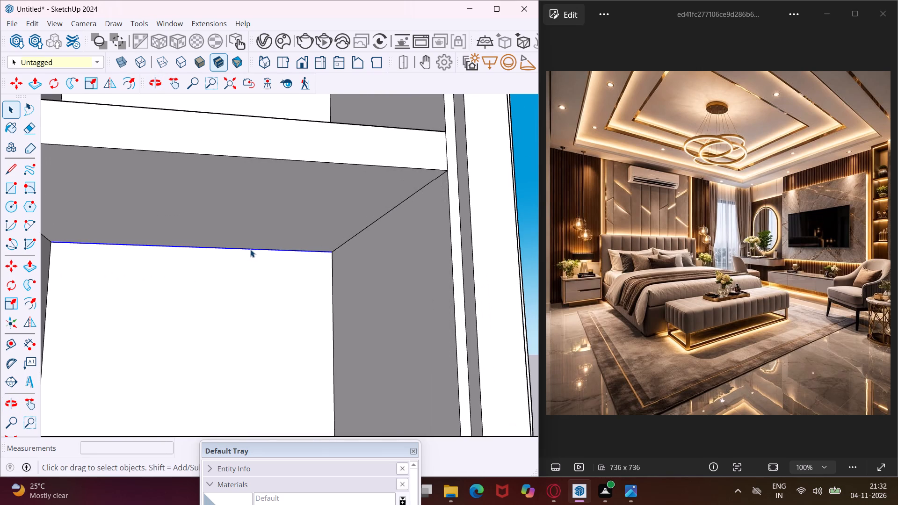
pyautogui.press('m')
pyautogui.scroll(3, 326, 264)
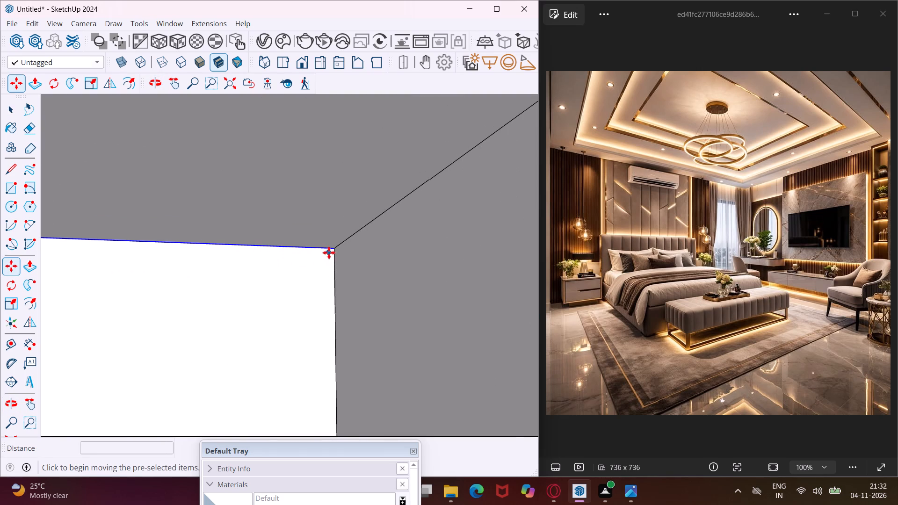
pyautogui.click(332, 249)
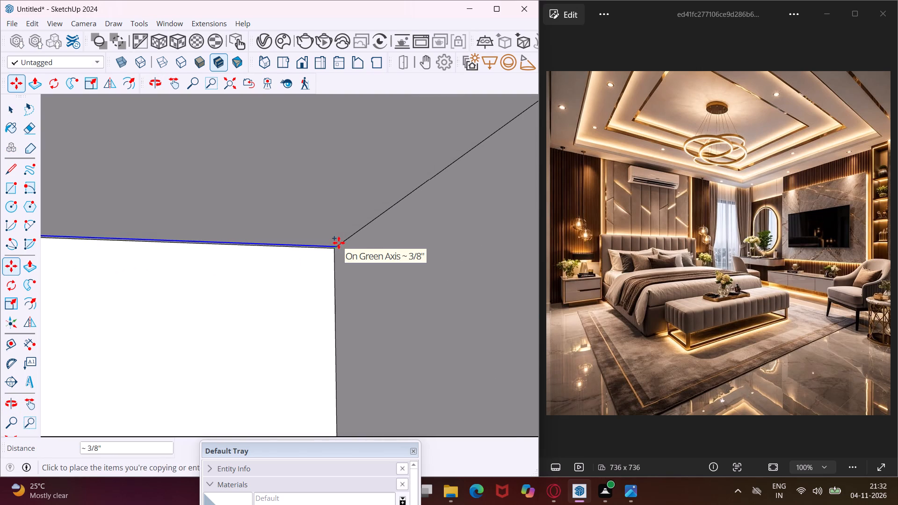
pyautogui.write('1"')
pyautogui.press('Return')
pyautogui.press('Escape')
pyautogui.press('space')
# Copy the rear underside edge of the second shelf from the bottom 1" forward along the green axis.
pyautogui.moveTo(339, 241); pyautogui.dragTo(332, 244, button='middle')
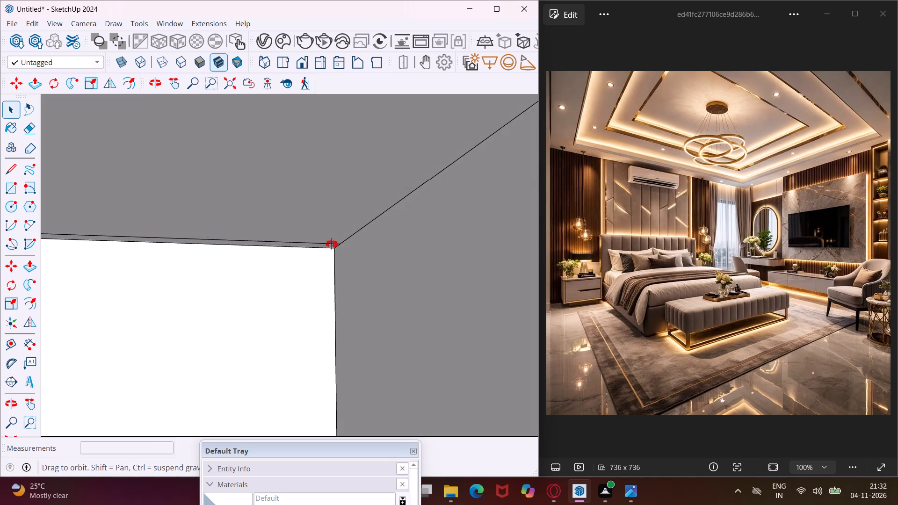
pyautogui.moveTo(332, 244); pyautogui.dragTo(316, 251, button='middle')
pyautogui.scroll(-14, 316, 251)
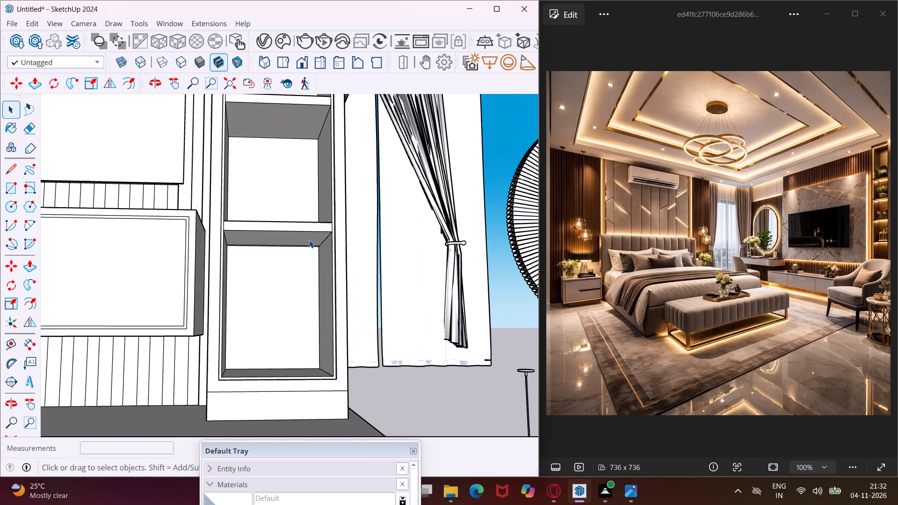
pyautogui.scroll(-1, 309, 240)
pyautogui.scroll(10, 286, 137)
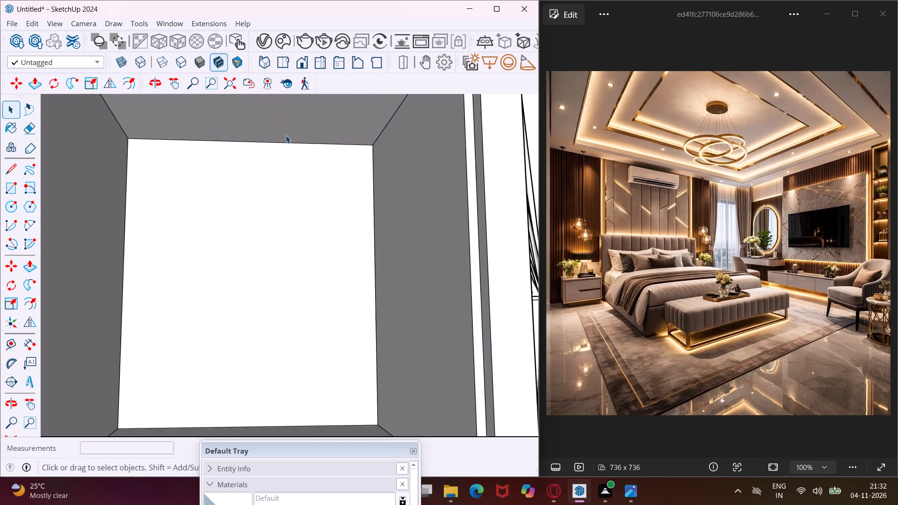
pyautogui.scroll(3, 286, 135)
pyautogui.click(302, 145)
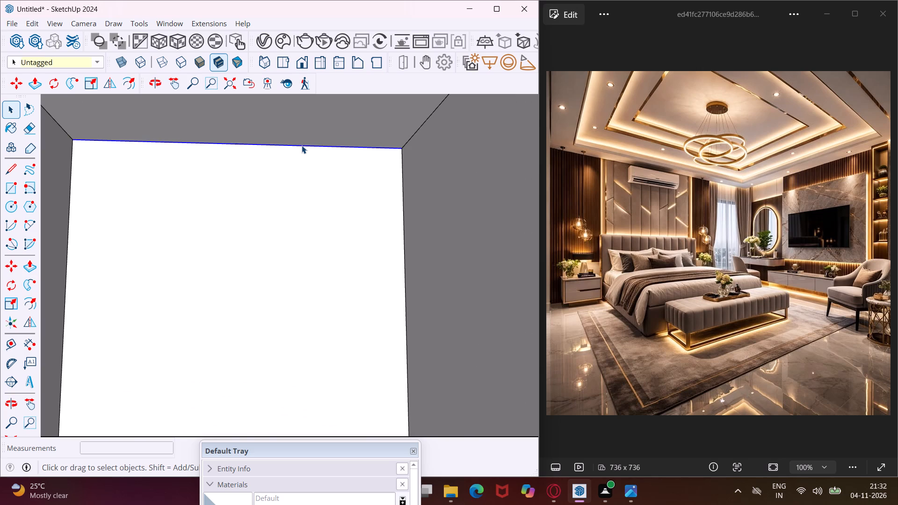
pyautogui.press('m')
pyautogui.scroll(3, 380, 147)
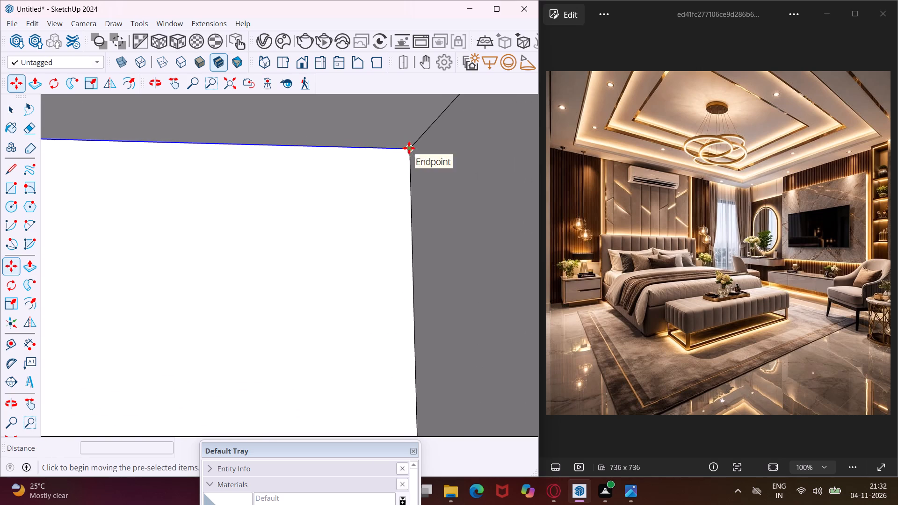
pyautogui.click(409, 148)
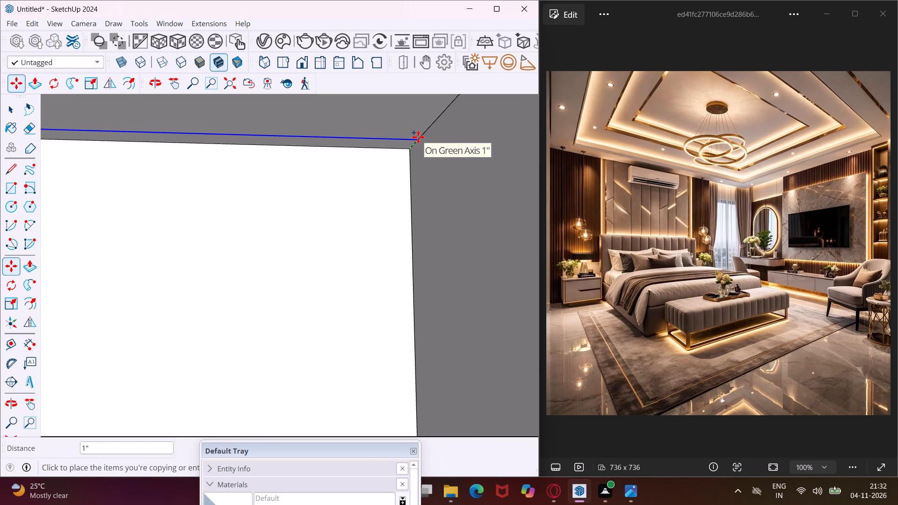
pyautogui.write('1"')
pyautogui.press('Return')
pyautogui.press('Escape')
pyautogui.press('space')
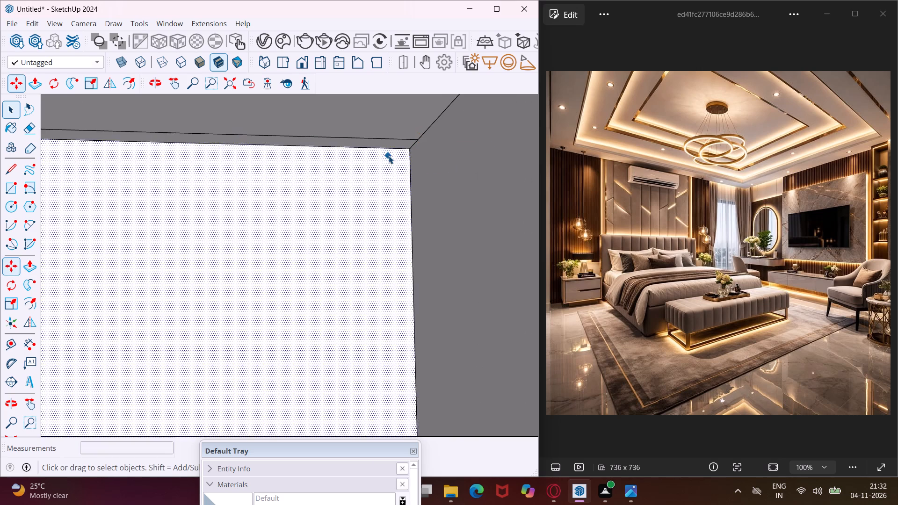
# Copy the rear underside edge of the third shelf from the bottom 1" forward along the green axis.
pyautogui.scroll(-18, 279, 165)
pyautogui.moveTo(290, 147); pyautogui.dragTo(277, 194, button='middle')
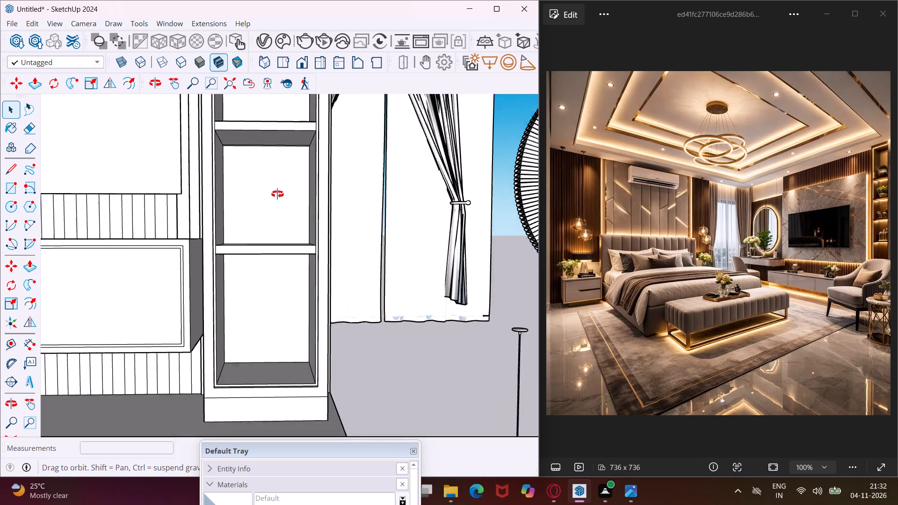
pyautogui.moveTo(277, 194); pyautogui.dragTo(300, 287, button='middle')
pyautogui.scroll(-6, 296, 277)
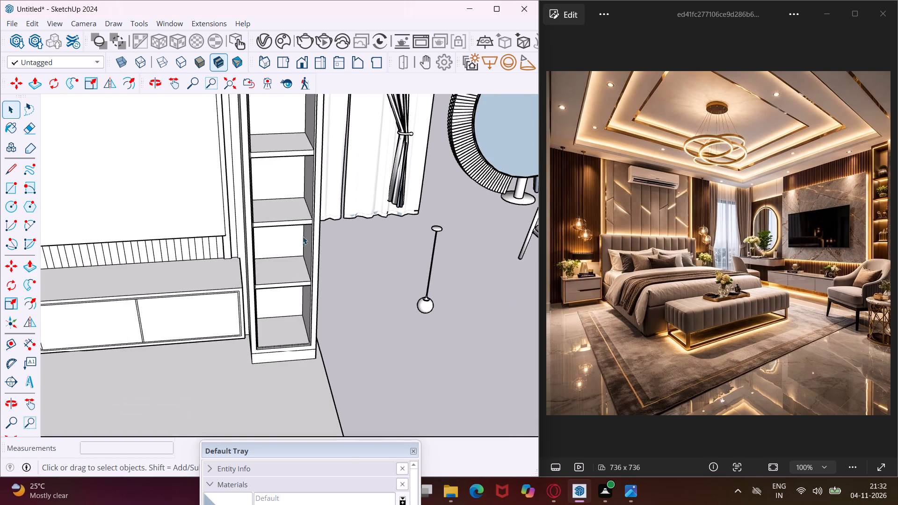
pyautogui.scroll(-5, 292, 201)
pyautogui.moveTo(285, 164); pyautogui.dragTo(283, 108, button='middle')
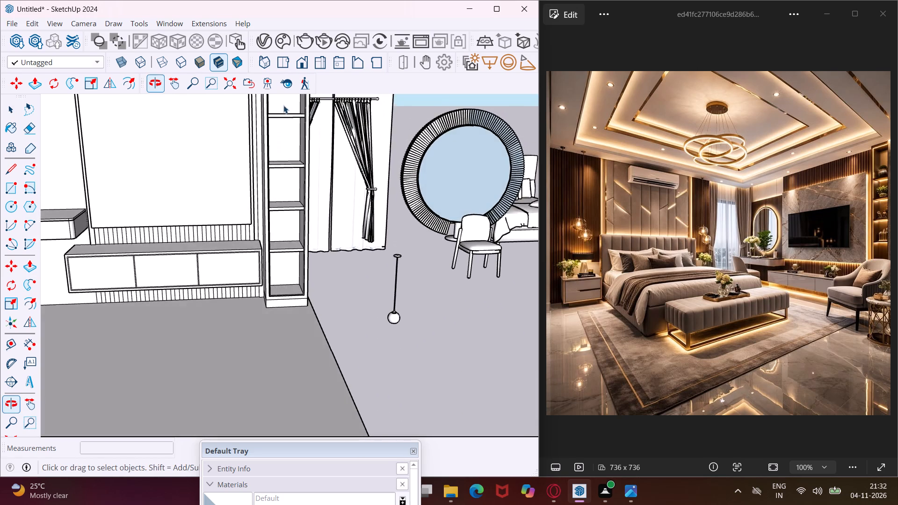
pyautogui.scroll(10, 280, 141)
pyautogui.moveTo(280, 141); pyautogui.dragTo(287, 69, button='middle')
pyautogui.scroll(1, 283, 79)
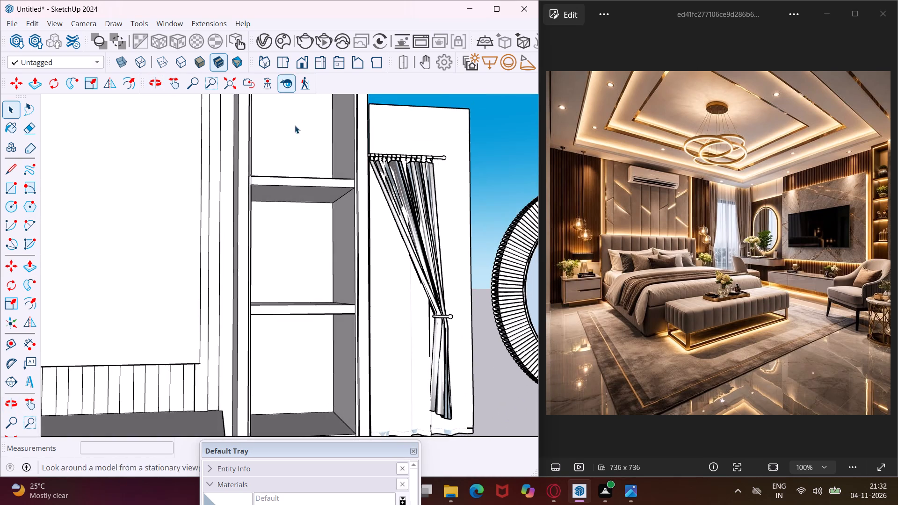
pyautogui.scroll(3, 304, 175)
pyautogui.click(313, 214)
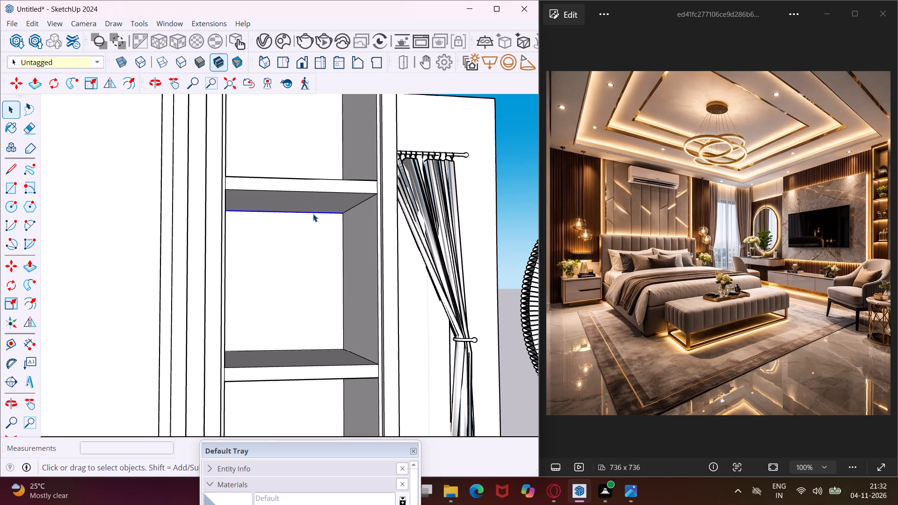
pyautogui.press('m')
pyautogui.scroll(4, 340, 218)
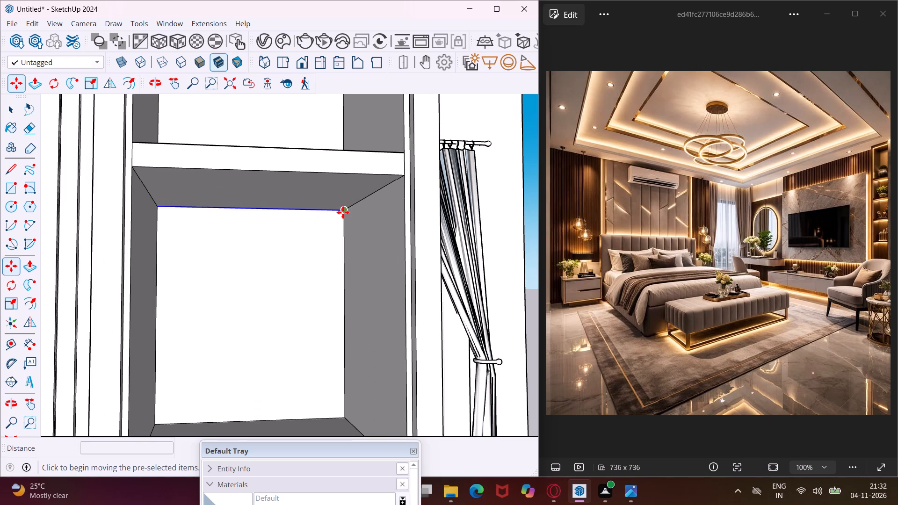
pyautogui.click(343, 212)
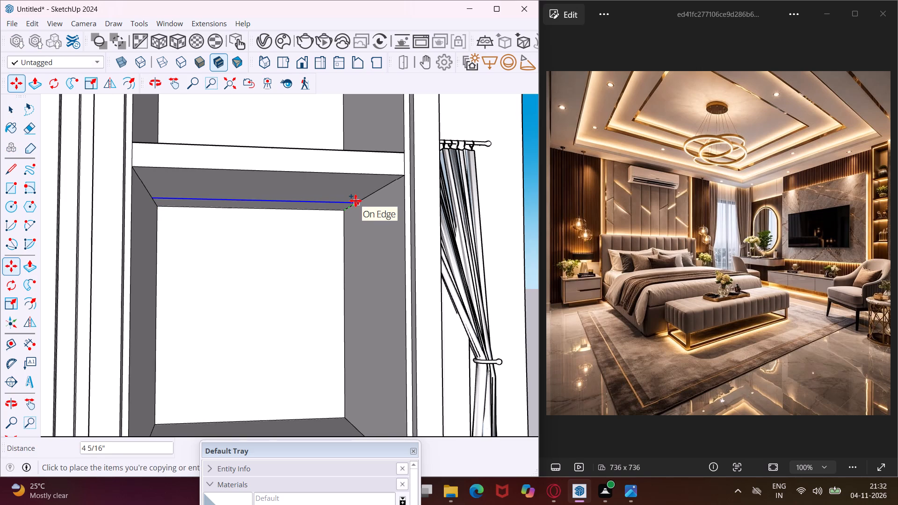
pyautogui.write('1"')
pyautogui.press('Return')
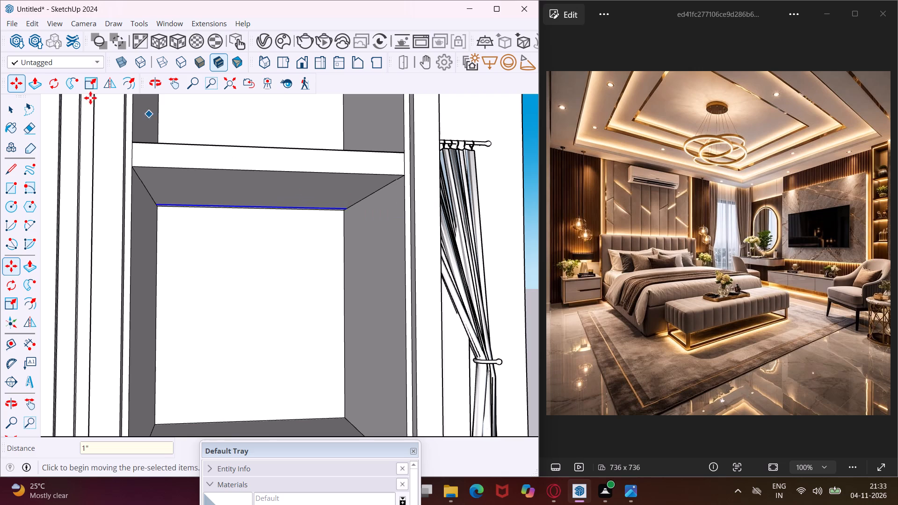
# Copy the rear underside edge of the top shelf 1" forward from the niche's back face.
pyautogui.click(170, 87)
pyautogui.moveTo(214, 137); pyautogui.dragTo(211, 330)
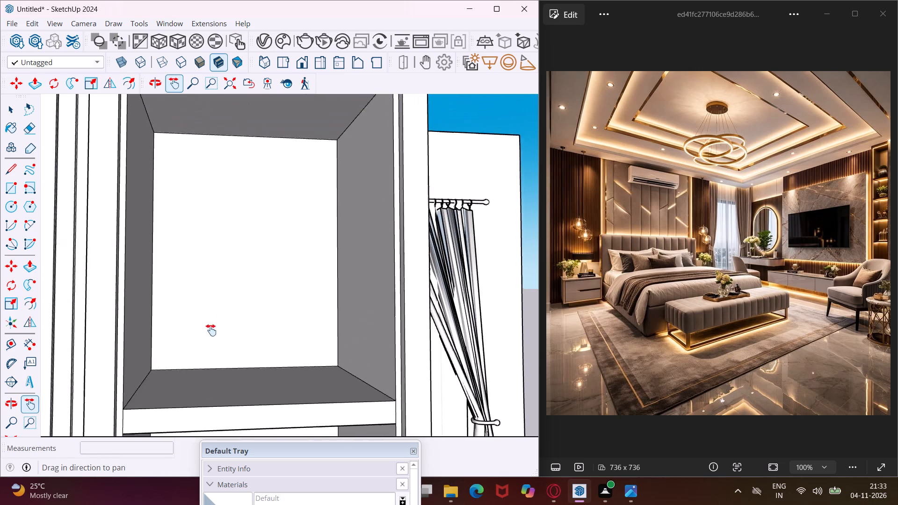
pyautogui.moveTo(211, 330); pyautogui.dragTo(215, 344)
pyautogui.press('Escape')
pyautogui.press('space')
pyautogui.scroll(1, 321, 169)
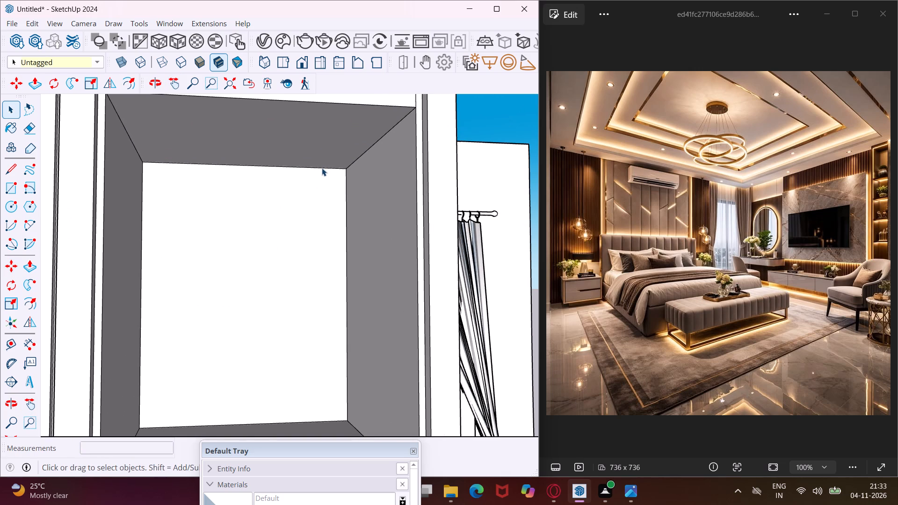
pyautogui.click(322, 168)
pyautogui.press('m')
pyautogui.scroll(2, 343, 171)
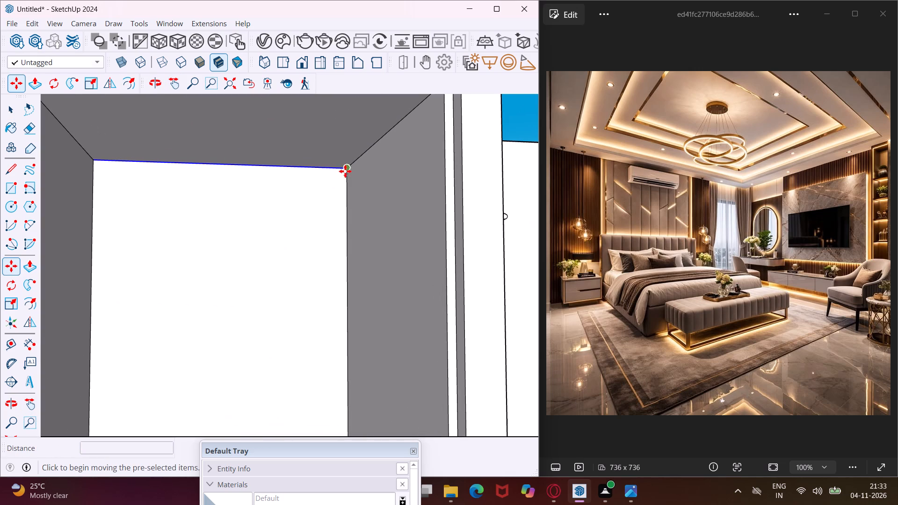
pyautogui.click(345, 171)
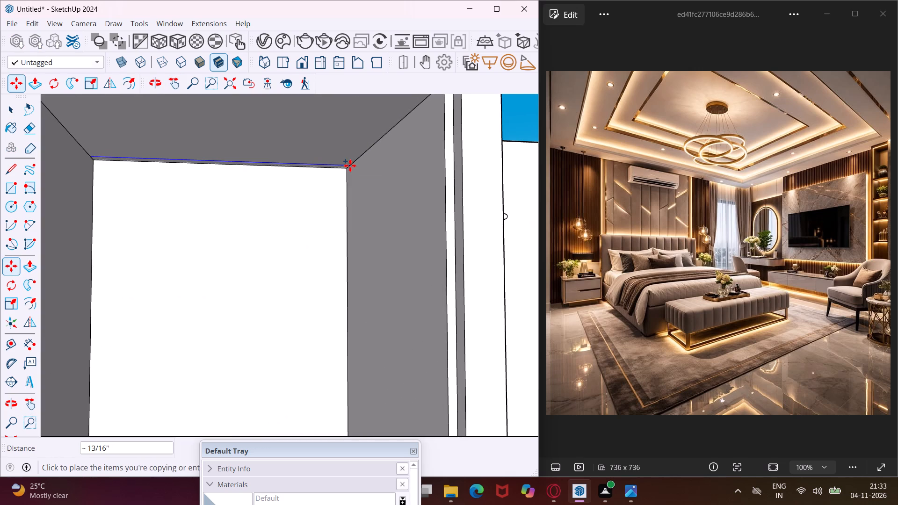
pyautogui.write('1"')
pyautogui.press('Return')
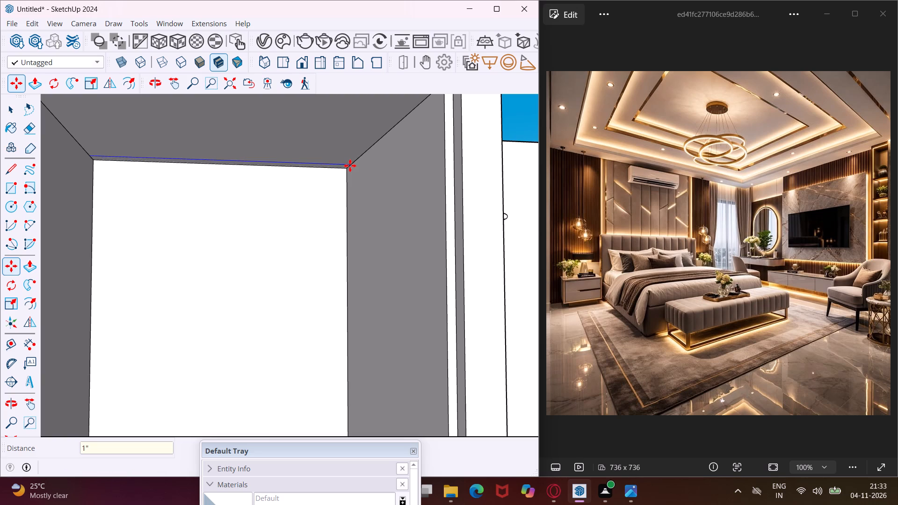
pyautogui.press('Escape')
pyautogui.press('space')
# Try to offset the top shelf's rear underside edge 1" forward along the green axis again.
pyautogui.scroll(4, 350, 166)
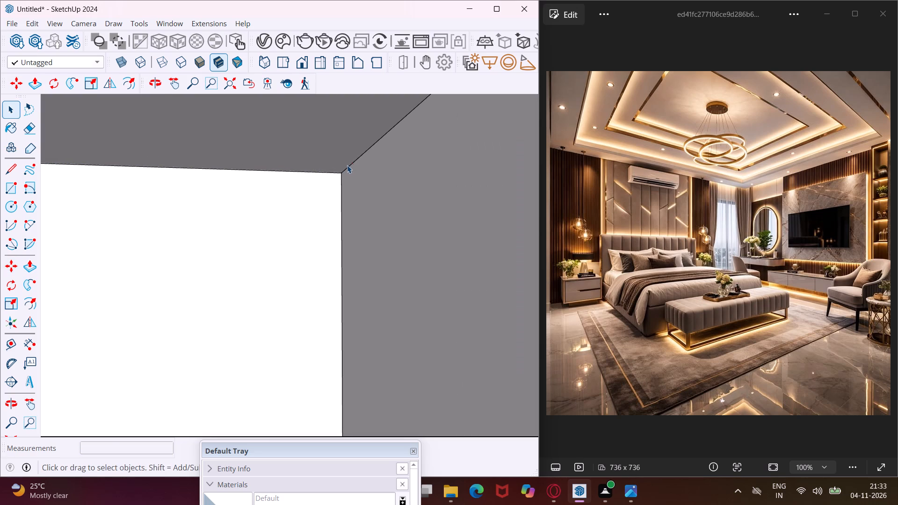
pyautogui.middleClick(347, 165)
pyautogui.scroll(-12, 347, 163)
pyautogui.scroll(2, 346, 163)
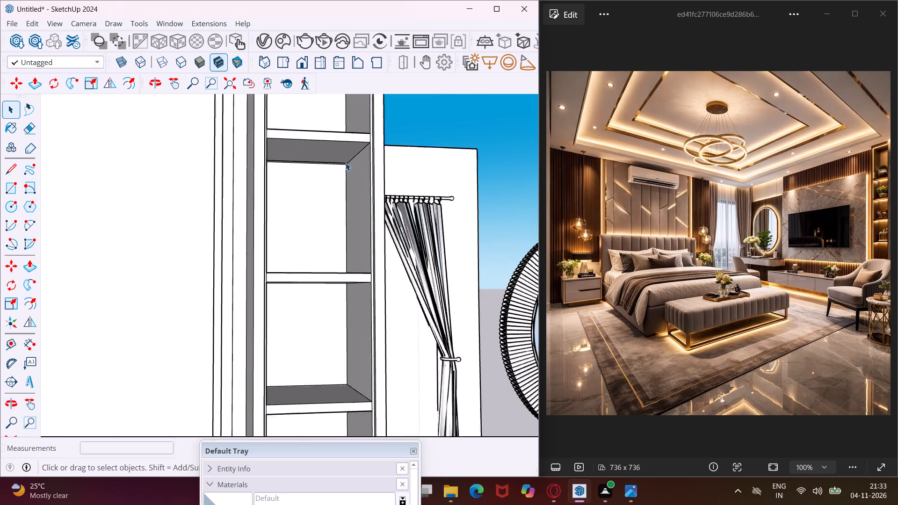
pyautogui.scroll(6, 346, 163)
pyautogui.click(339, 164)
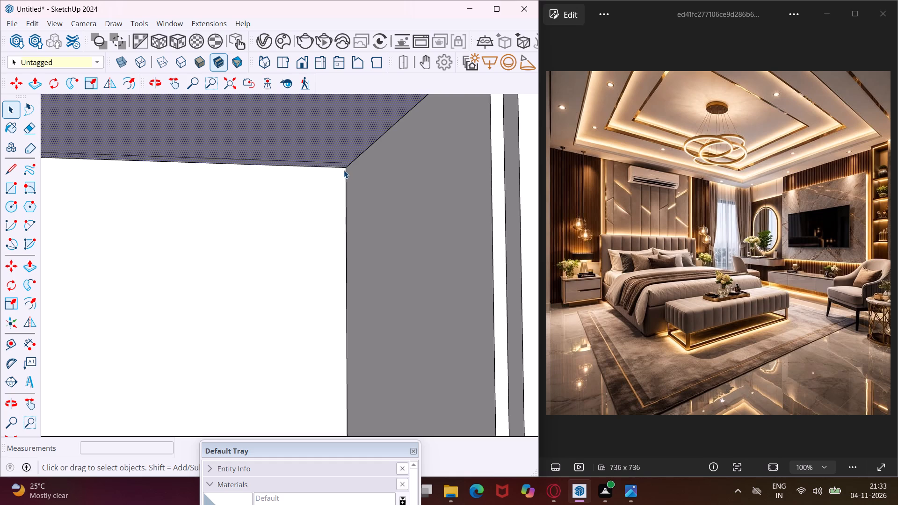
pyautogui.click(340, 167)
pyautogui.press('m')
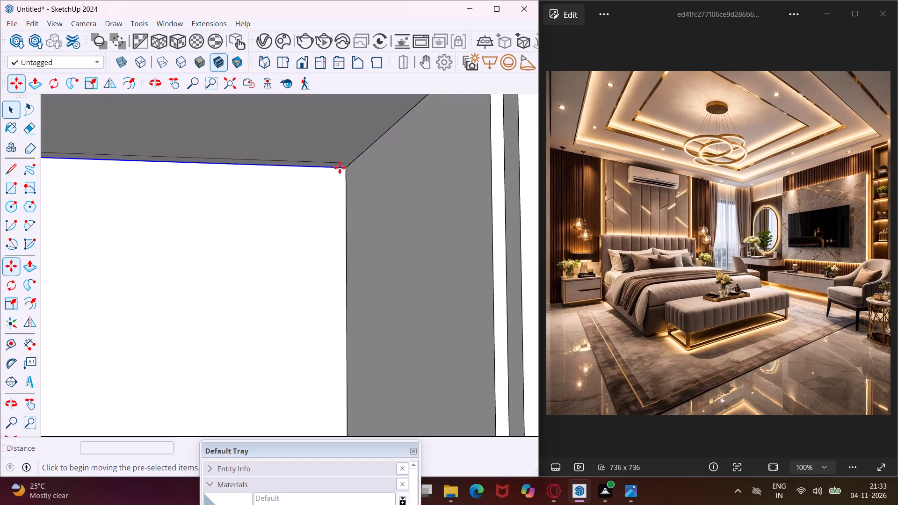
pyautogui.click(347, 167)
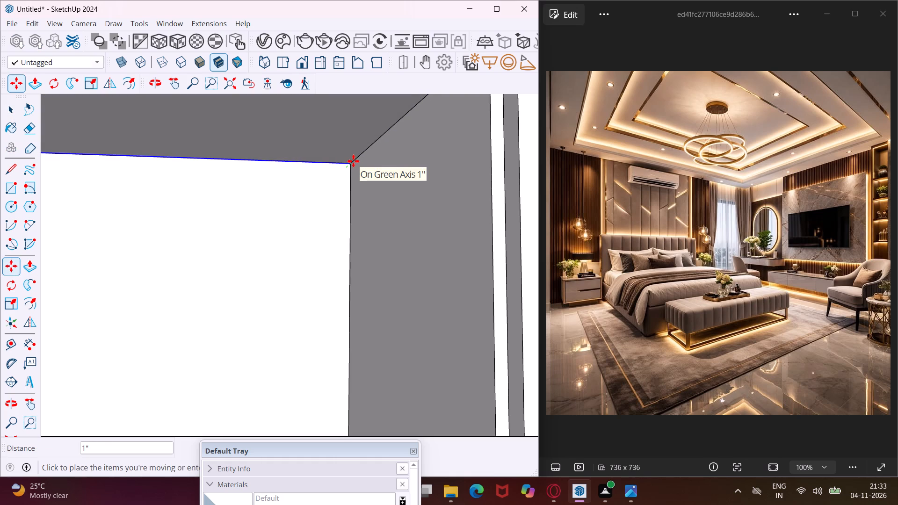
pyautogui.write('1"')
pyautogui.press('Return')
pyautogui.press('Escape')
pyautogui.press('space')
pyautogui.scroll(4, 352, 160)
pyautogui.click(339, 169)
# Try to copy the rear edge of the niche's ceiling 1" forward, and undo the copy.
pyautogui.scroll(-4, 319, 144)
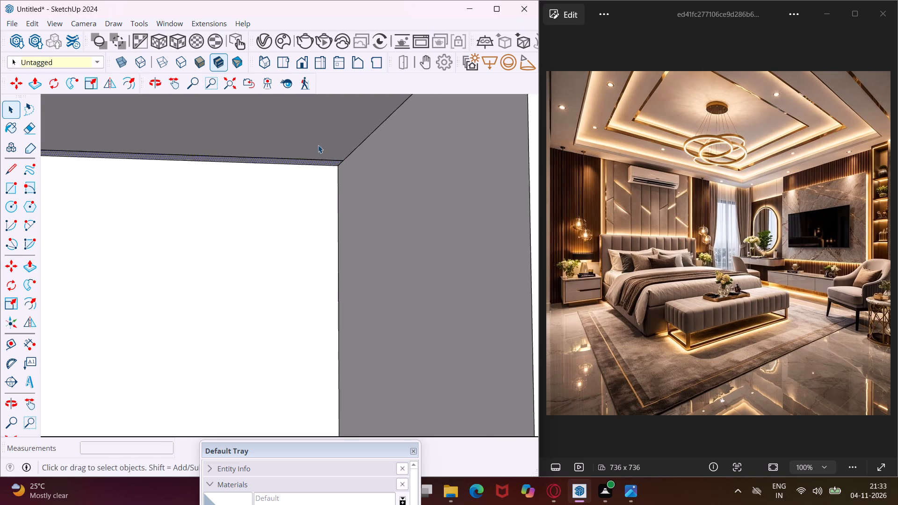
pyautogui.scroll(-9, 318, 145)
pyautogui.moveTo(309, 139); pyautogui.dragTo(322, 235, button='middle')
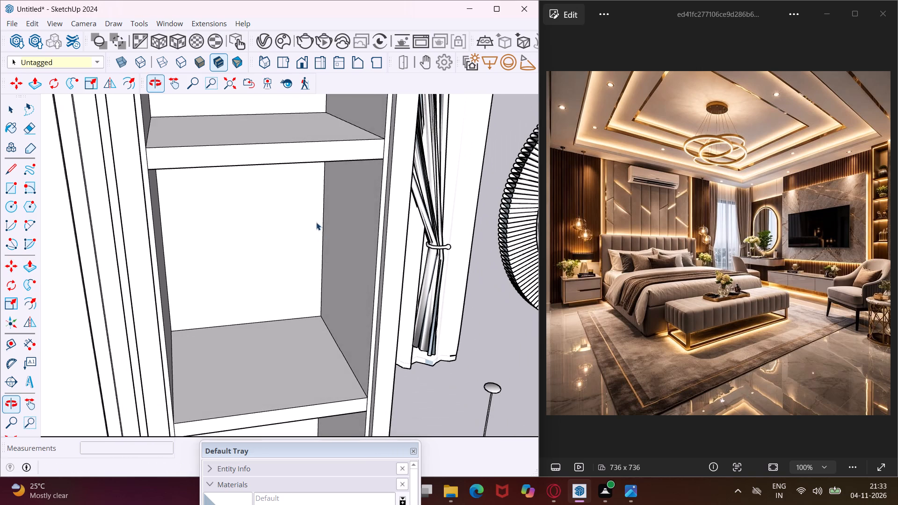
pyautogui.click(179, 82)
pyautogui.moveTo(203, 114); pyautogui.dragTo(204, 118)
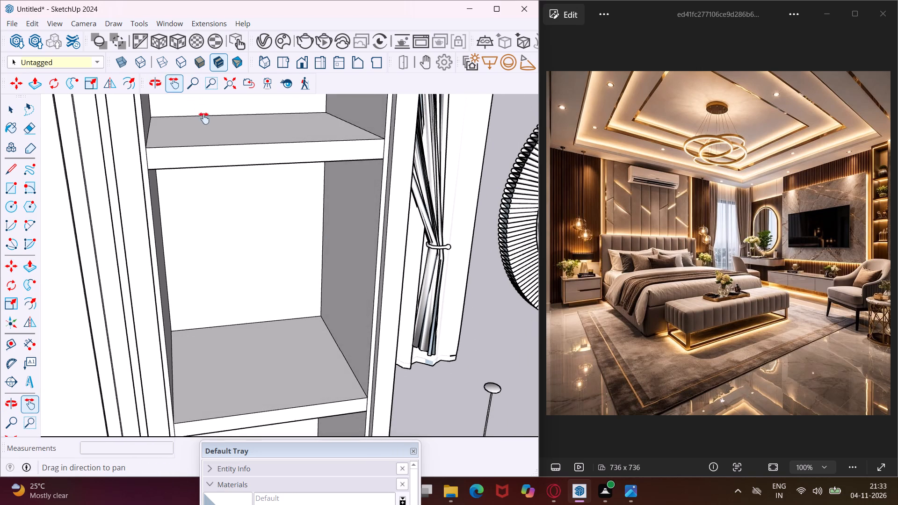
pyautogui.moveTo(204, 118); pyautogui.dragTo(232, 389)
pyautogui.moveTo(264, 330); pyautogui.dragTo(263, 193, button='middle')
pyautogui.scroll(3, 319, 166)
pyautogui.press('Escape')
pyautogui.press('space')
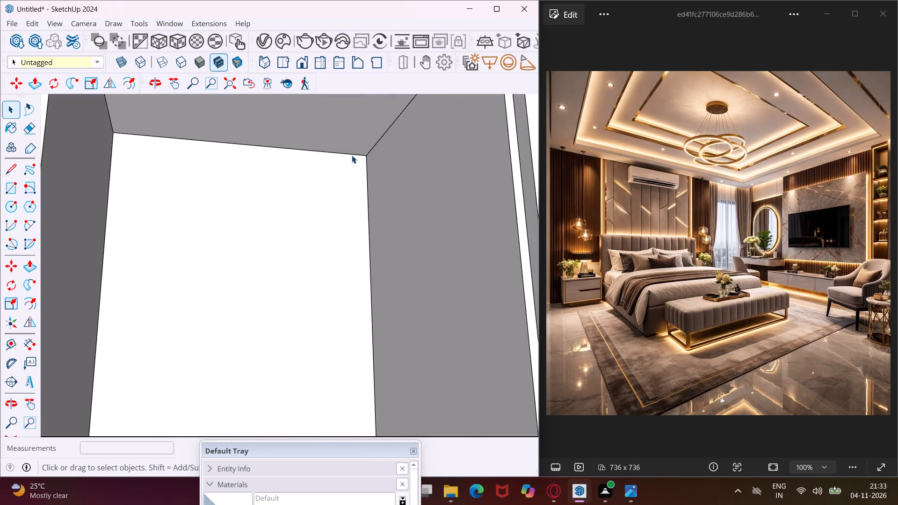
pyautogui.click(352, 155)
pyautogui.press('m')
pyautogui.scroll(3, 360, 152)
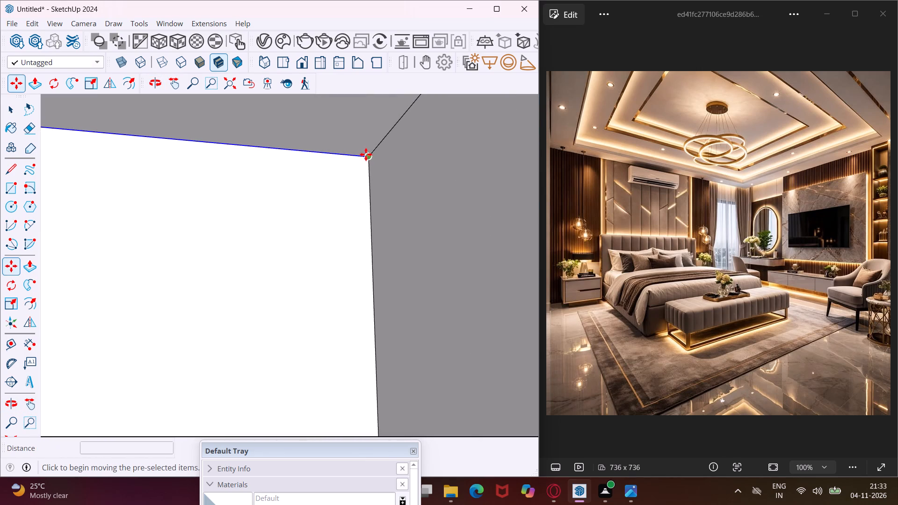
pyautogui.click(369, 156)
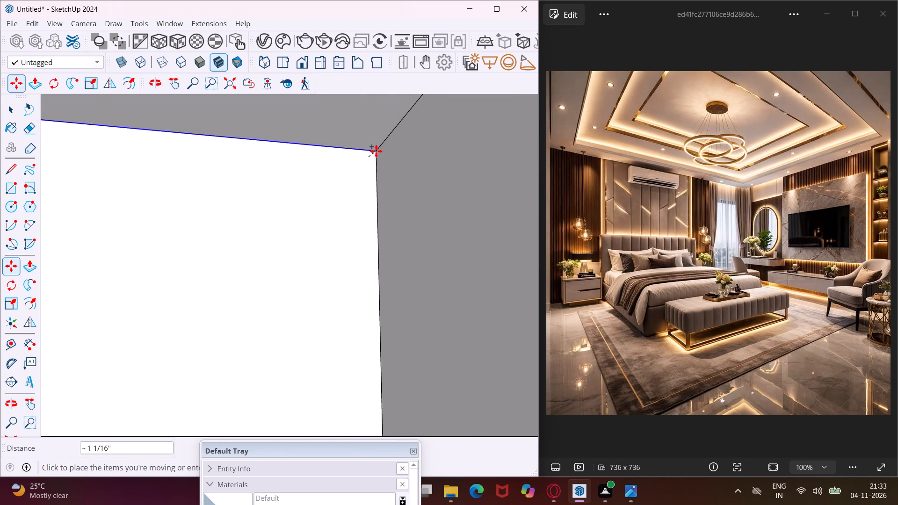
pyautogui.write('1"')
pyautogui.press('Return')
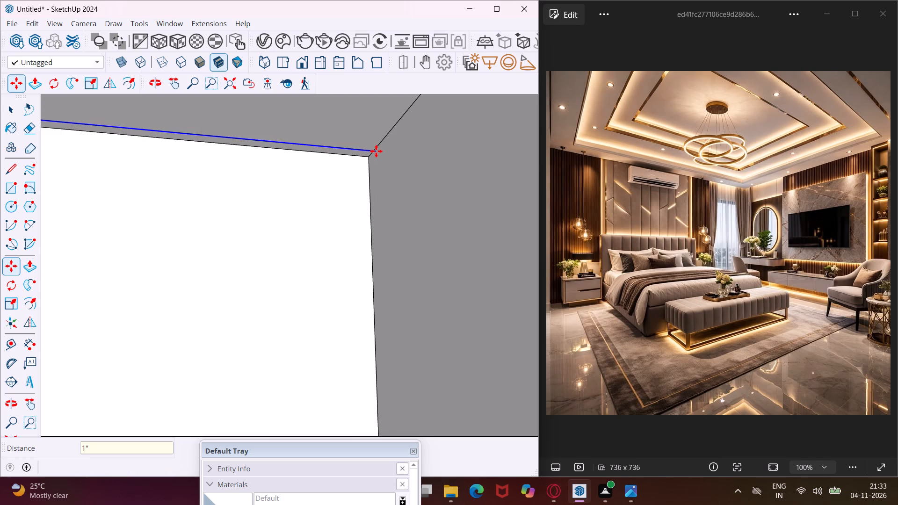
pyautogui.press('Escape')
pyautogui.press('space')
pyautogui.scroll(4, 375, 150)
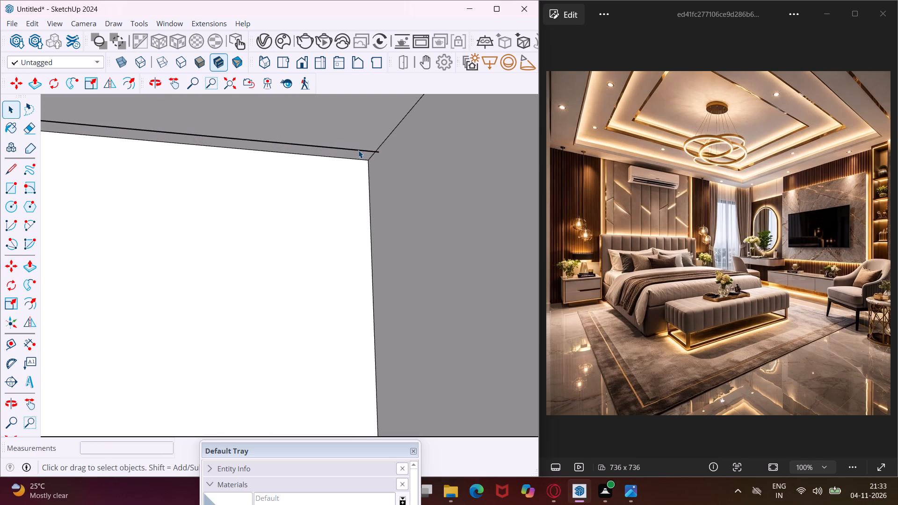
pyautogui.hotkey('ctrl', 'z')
# Copy the rear edge of the niche's ceiling 1" forward along the green axis.
pyautogui.click(362, 161)
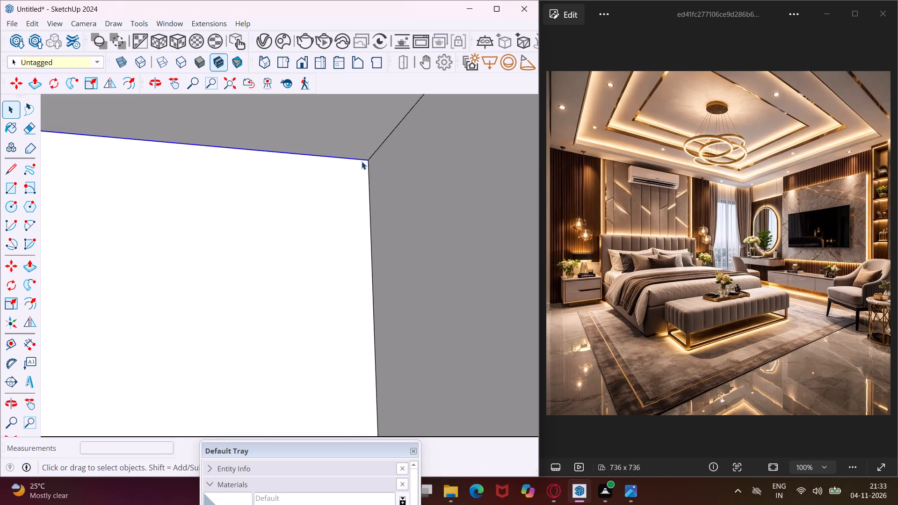
pyautogui.press('m')
pyautogui.scroll(2, 364, 164)
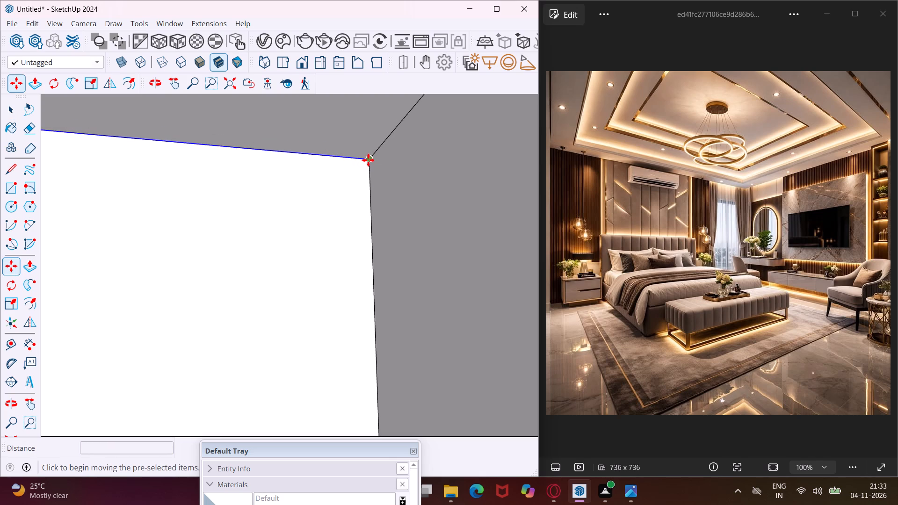
pyautogui.click(368, 160)
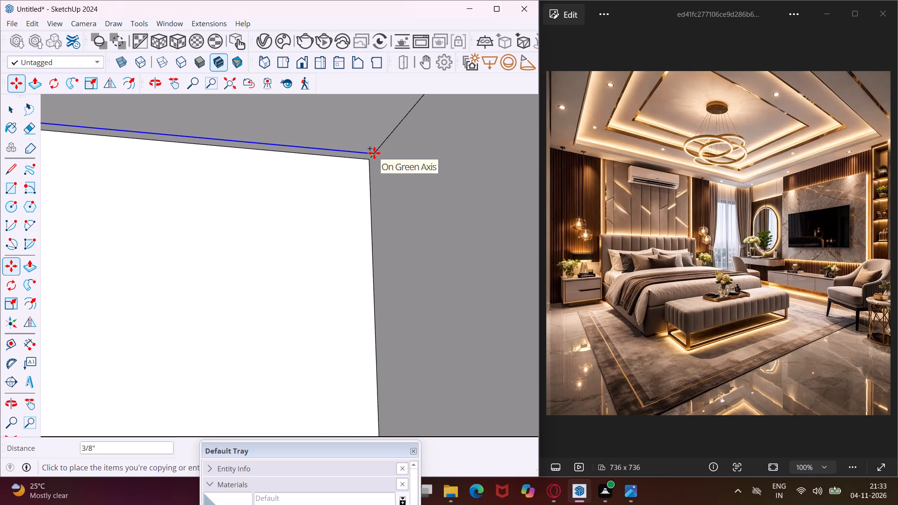
pyautogui.write('1"')
pyautogui.press('Return')
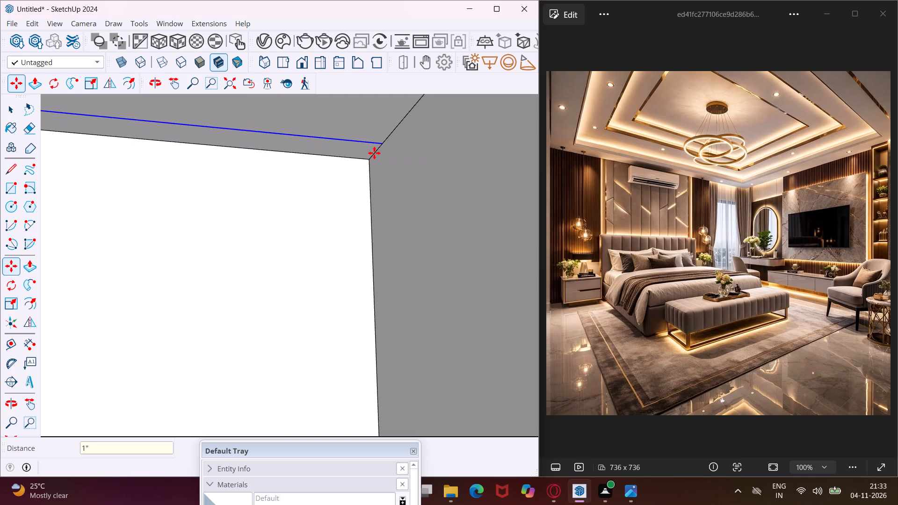
pyautogui.press('Escape')
pyautogui.press('space')
# Examine the shelf niche as a whole and the TV panel's upper corner against the slatted wall.
pyautogui.scroll(-11, 272, 174)
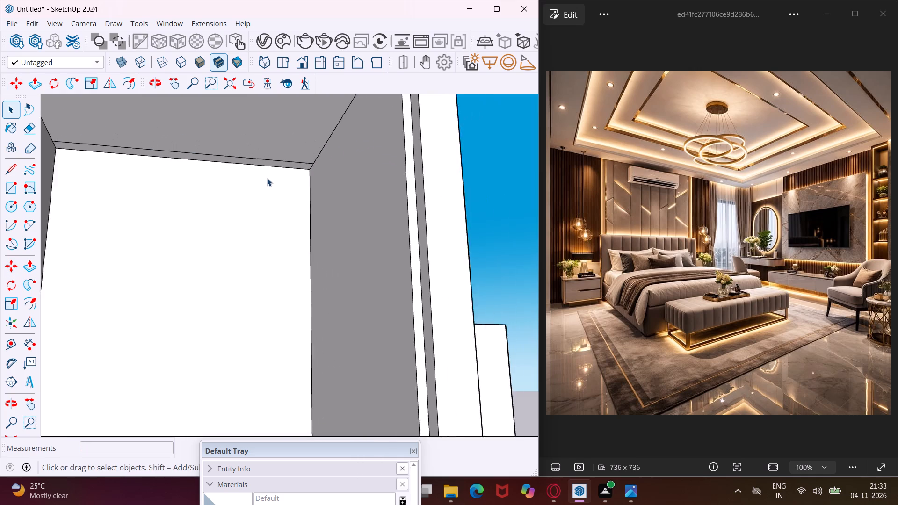
pyautogui.scroll(-1, 267, 178)
pyautogui.moveTo(288, 165); pyautogui.dragTo(239, 192, button='middle')
pyautogui.scroll(-7, 259, 177)
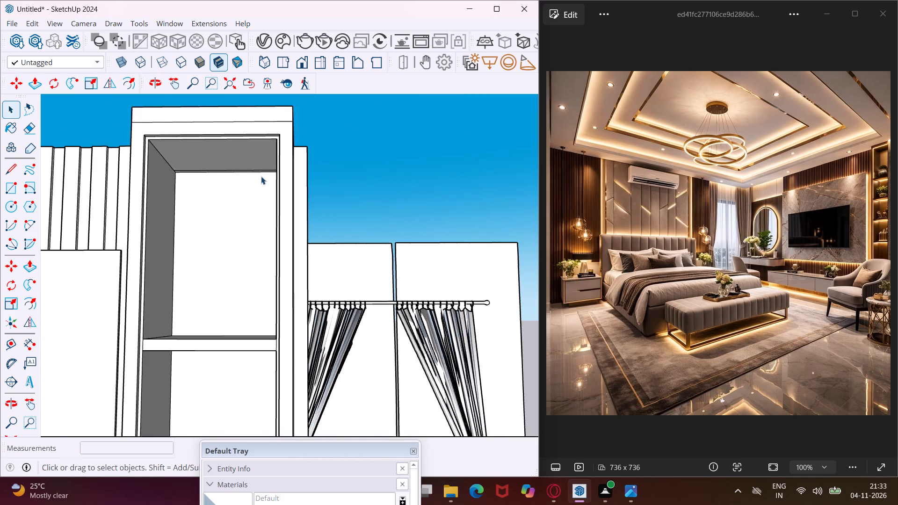
pyautogui.scroll(-4, 261, 176)
pyautogui.moveTo(261, 176); pyautogui.dragTo(359, 268, button='middle')
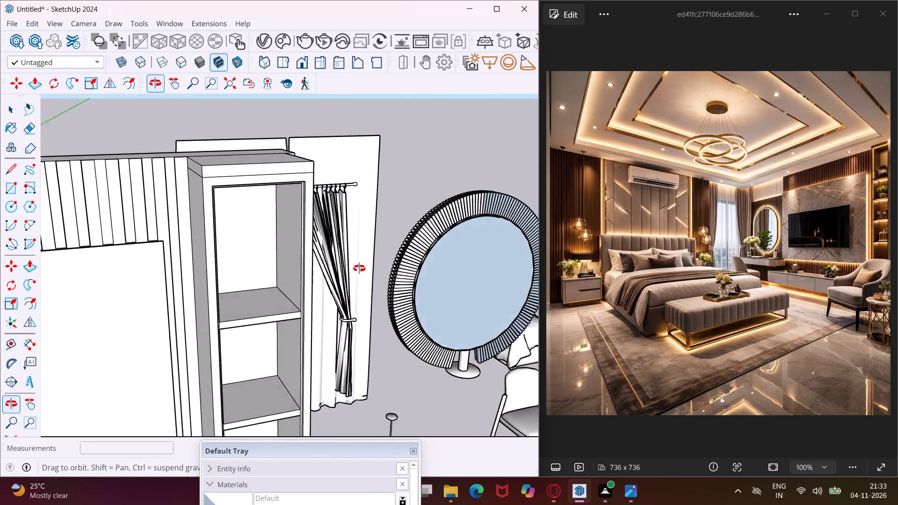
pyautogui.moveTo(359, 268); pyautogui.dragTo(467, 286, button='middle')
pyautogui.scroll(9, 159, 264)
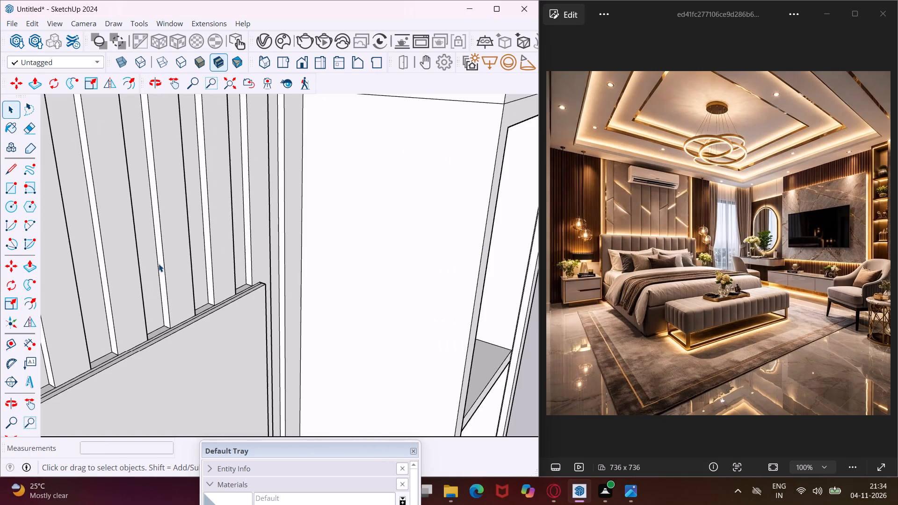
pyautogui.scroll(4, 188, 292)
pyautogui.scroll(5, 261, 284)
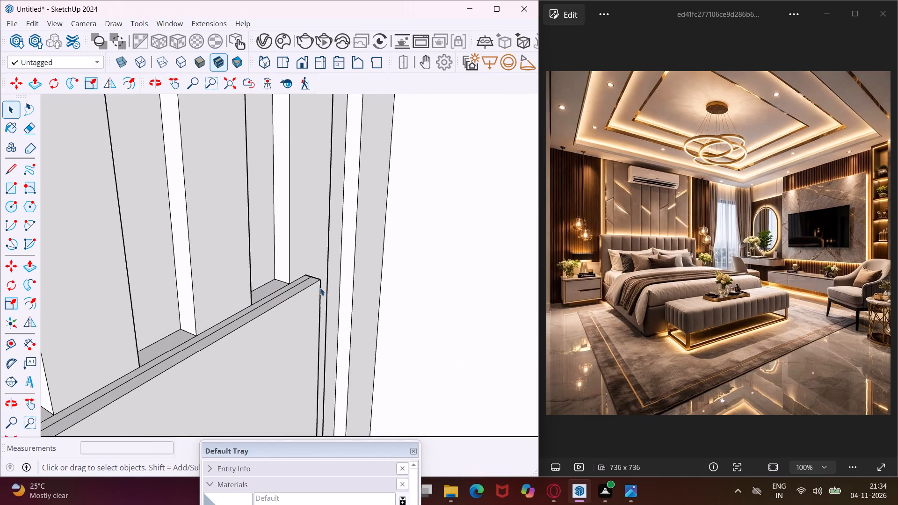
# Examine the TV panel's upper corner and the whole room, including the slatted walls, shelf niche and furniture placed outside.
pyautogui.moveTo(328, 269); pyautogui.dragTo(128, 310, button='middle')
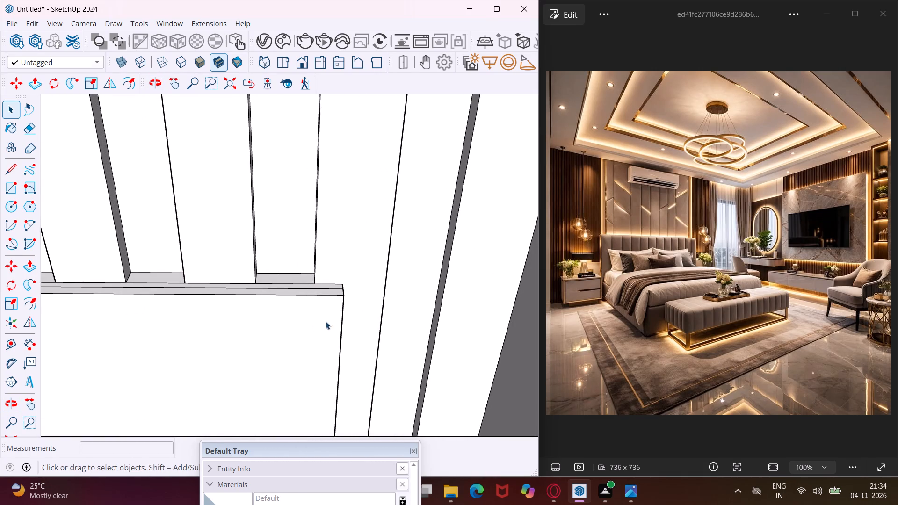
pyautogui.moveTo(333, 319); pyautogui.dragTo(358, 322, button='middle')
pyautogui.scroll(-18, 362, 234)
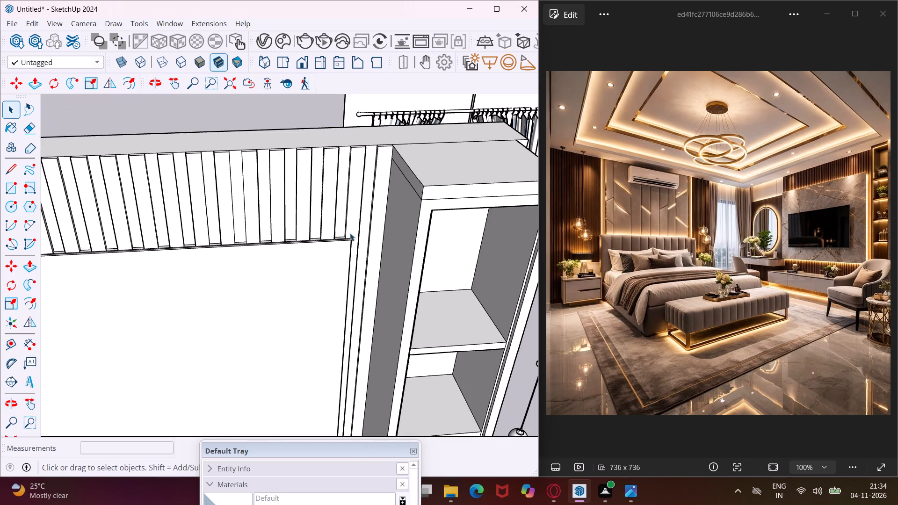
pyautogui.scroll(-20, 350, 233)
pyautogui.moveTo(359, 243); pyautogui.dragTo(344, 242, button='middle')
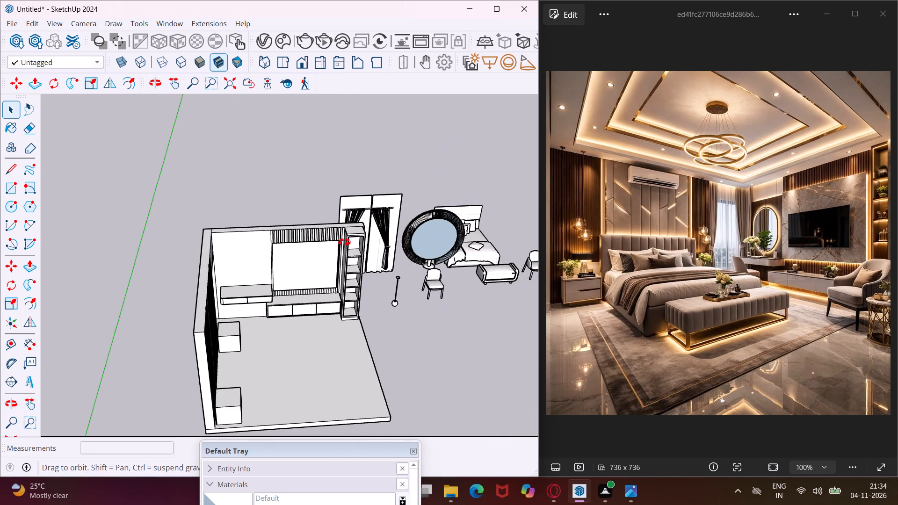
pyautogui.moveTo(344, 242); pyautogui.dragTo(146, 193, button='middle')
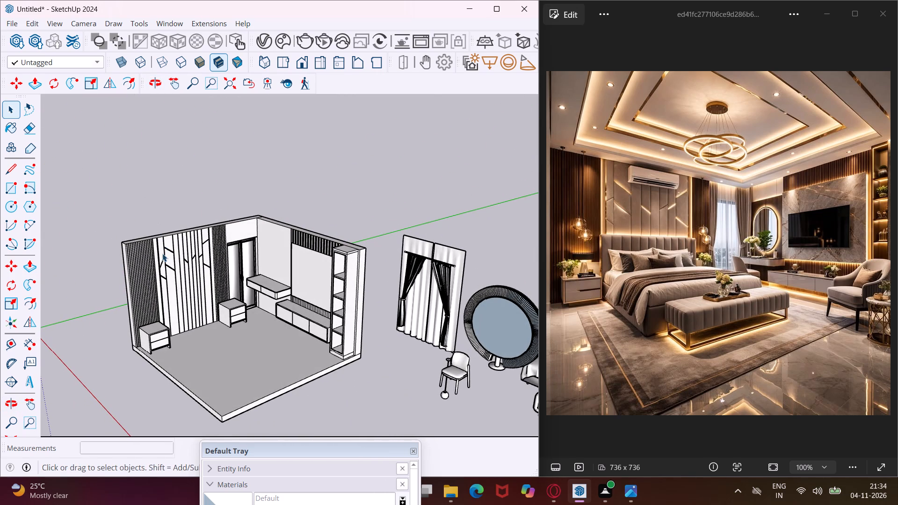
pyautogui.scroll(4, 162, 253)
pyautogui.scroll(4, 219, 222)
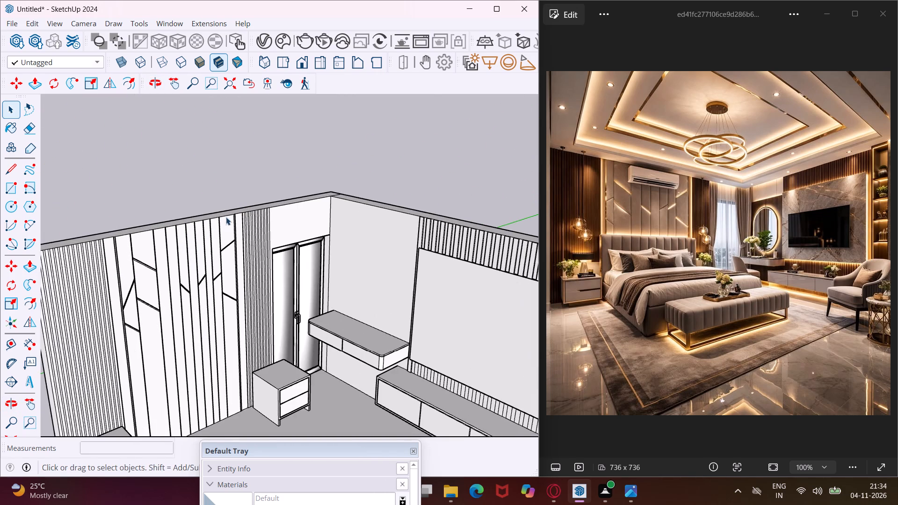
pyautogui.moveTo(285, 249); pyautogui.dragTo(296, 189, button='middle')
pyautogui.scroll(-5, 201, 208)
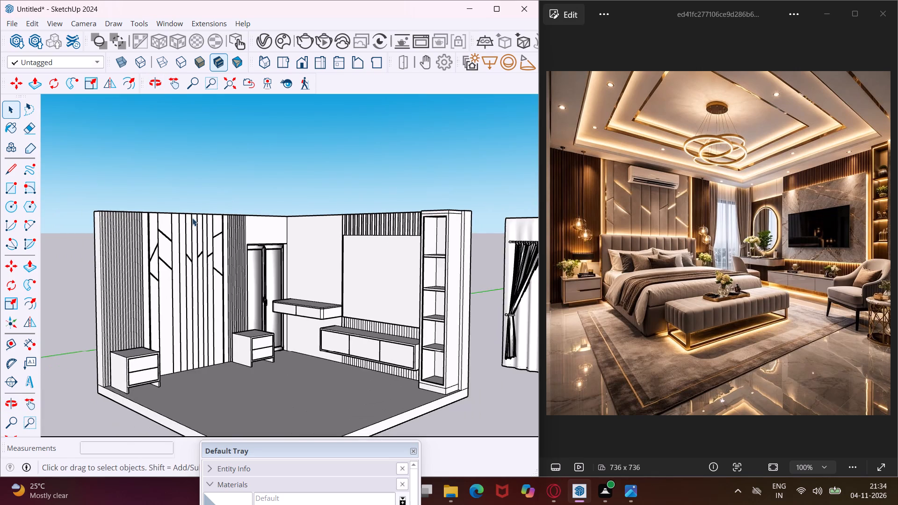
pyautogui.scroll(-4, 188, 218)
pyautogui.scroll(3, 468, 278)
pyautogui.moveTo(462, 267); pyautogui.dragTo(452, 269, button='middle')
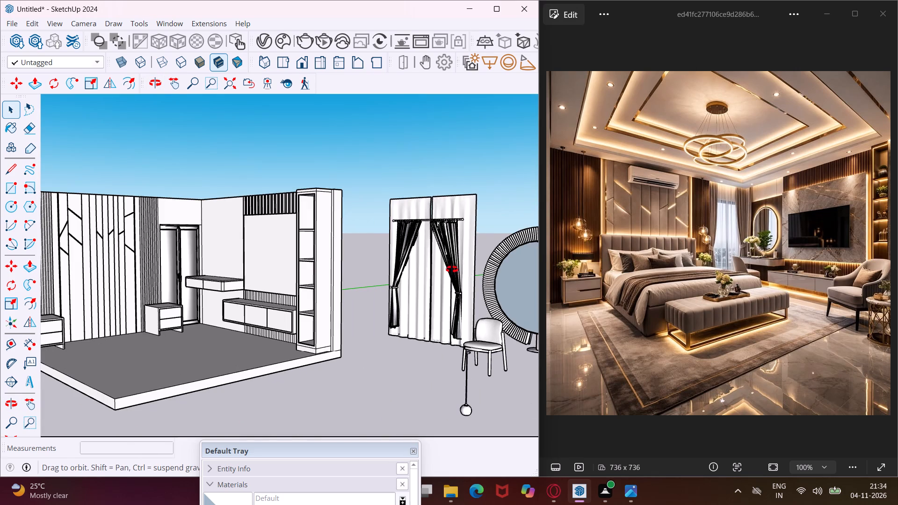
# Rotate the sheer curtain and the tied drapes together 90° about the vertical axis.
pyautogui.moveTo(452, 269); pyautogui.dragTo(394, 332, button='middle')
pyautogui.scroll(6, 492, 245)
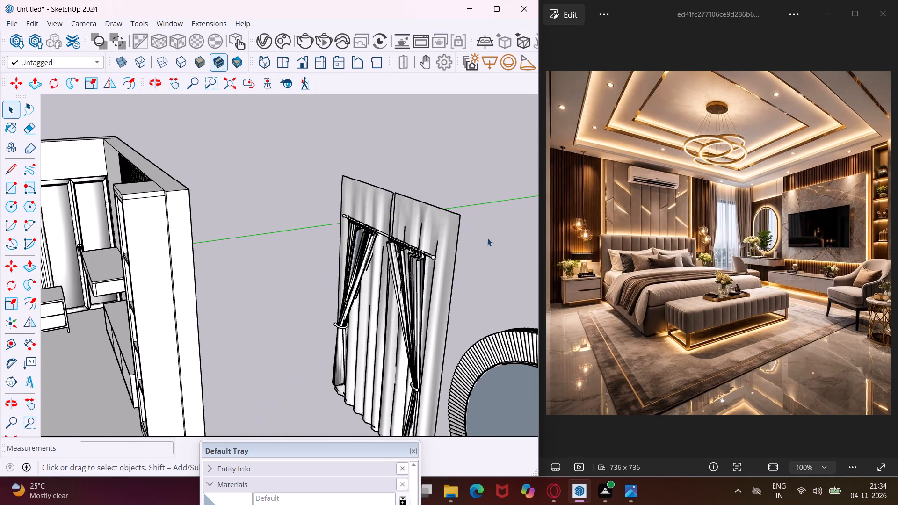
pyautogui.click(456, 226)
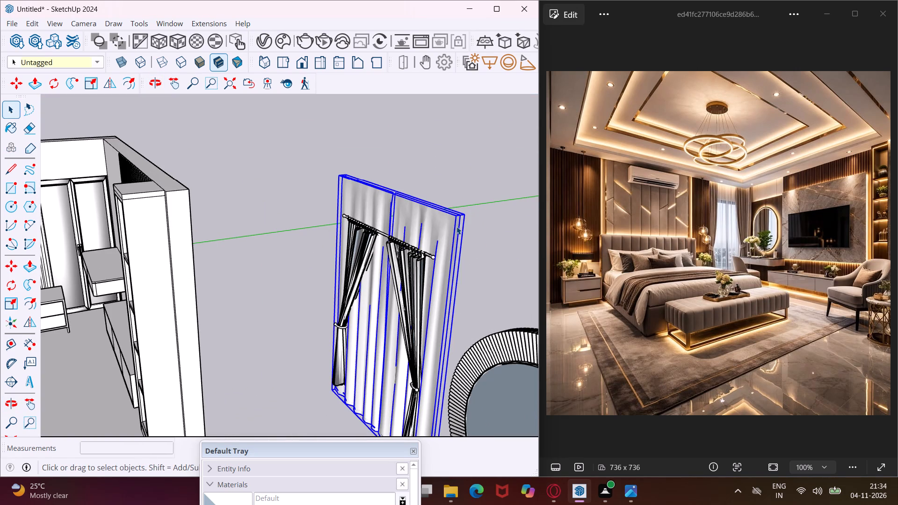
pyautogui.scroll(-9, 290, 228)
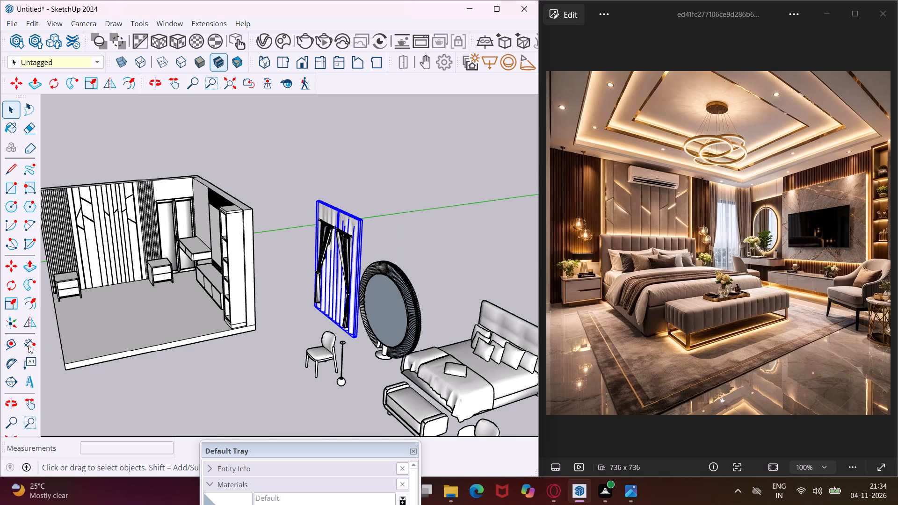
pyautogui.keyDown('ctrl'); pyautogui.click(319, 269); pyautogui.keyUp('ctrl')
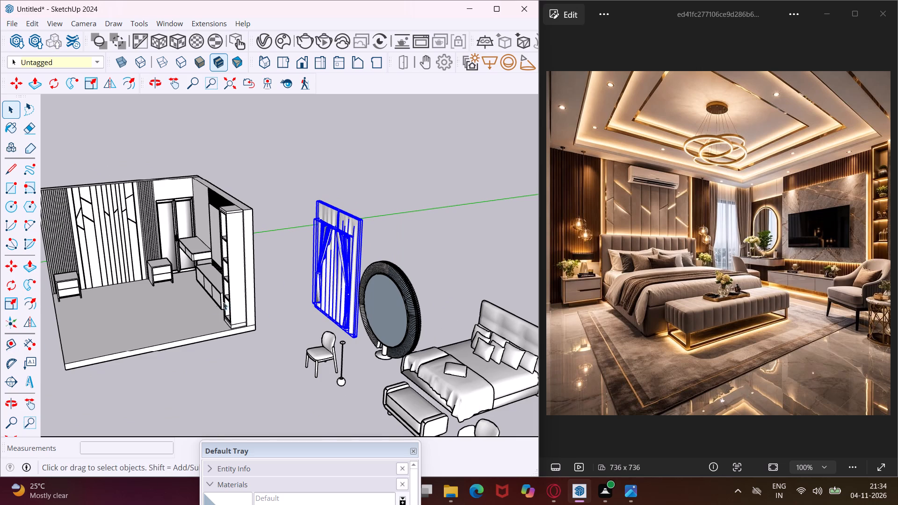
pyautogui.click(13, 287)
pyautogui.scroll(2, 280, 354)
pyautogui.click(253, 365)
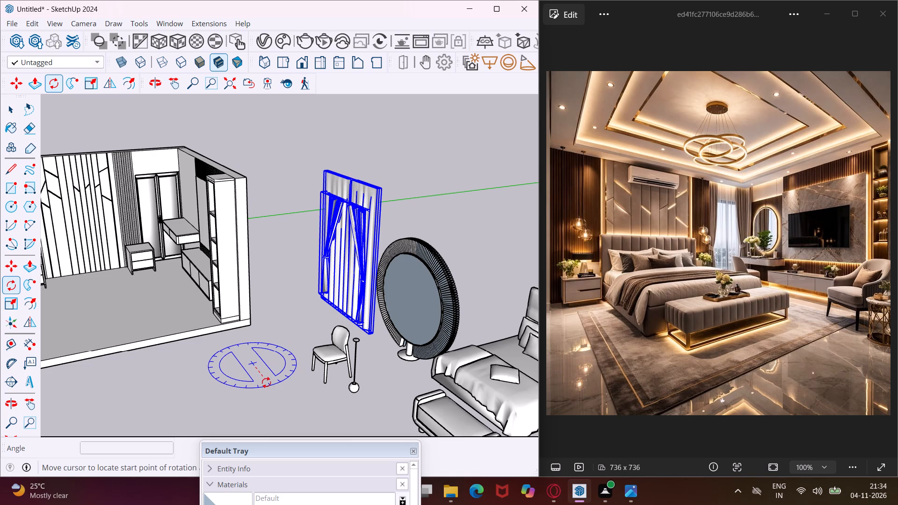
pyautogui.click(268, 385)
pyautogui.click(276, 354)
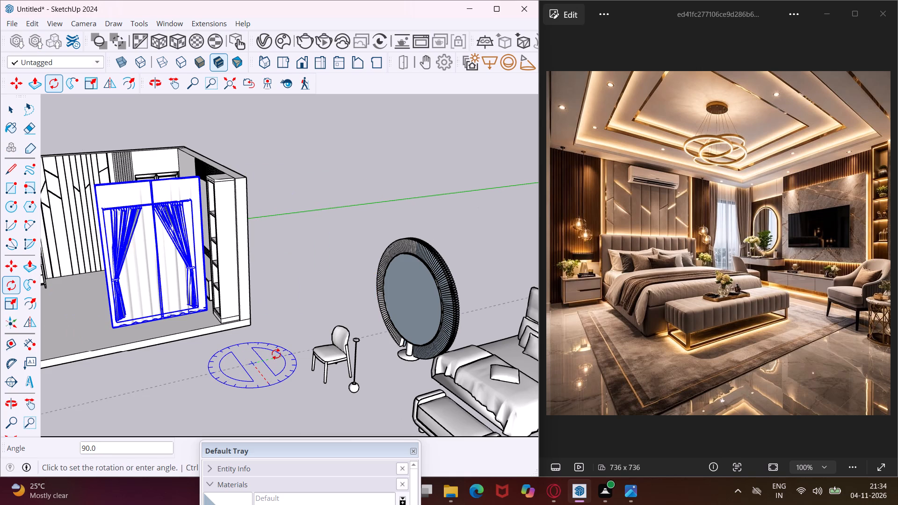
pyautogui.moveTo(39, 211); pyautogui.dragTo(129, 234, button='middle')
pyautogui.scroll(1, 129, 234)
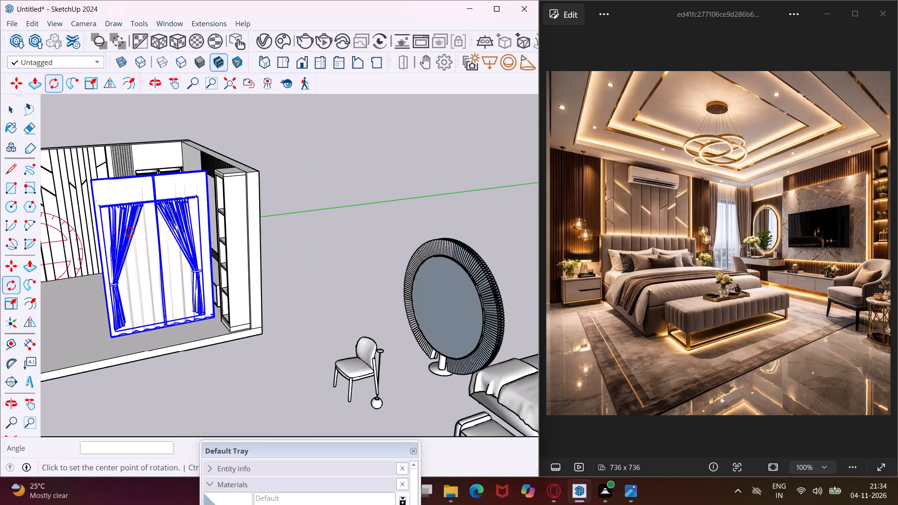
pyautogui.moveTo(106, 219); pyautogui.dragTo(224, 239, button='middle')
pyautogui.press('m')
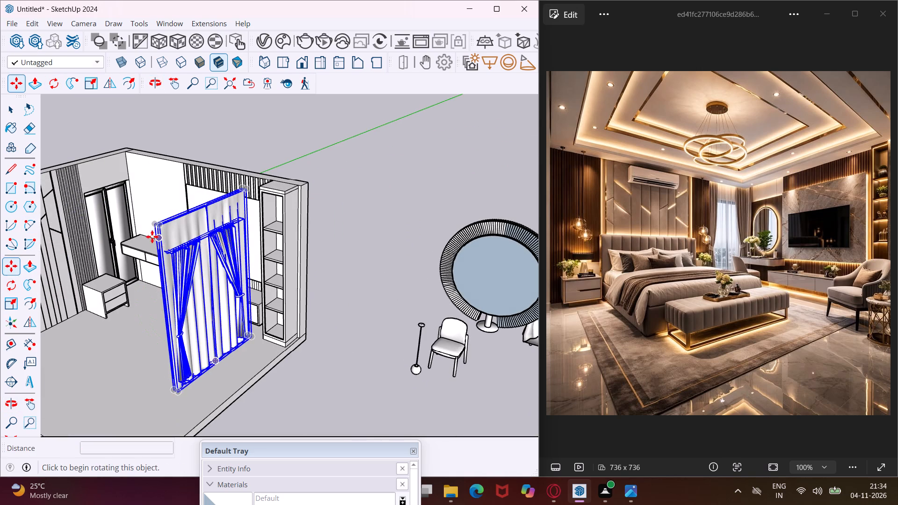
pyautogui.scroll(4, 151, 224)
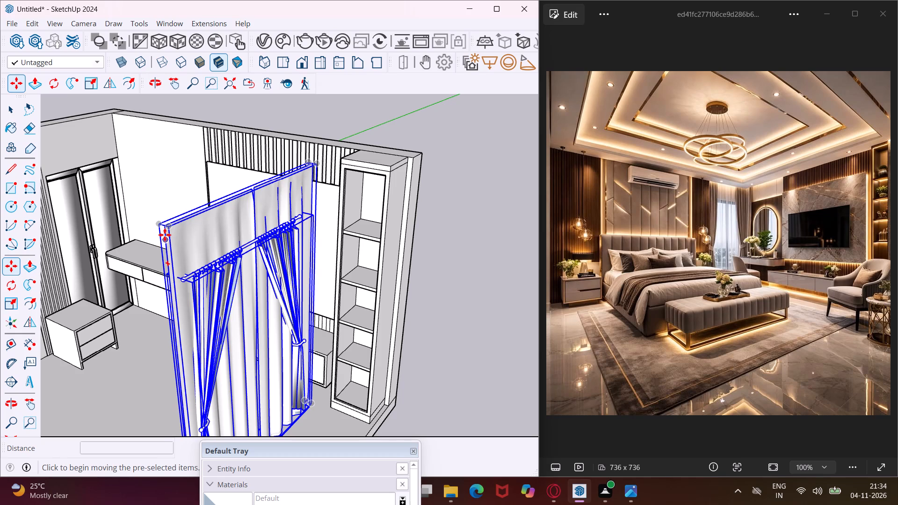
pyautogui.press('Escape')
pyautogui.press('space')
# Move only the sheer curtain by its top corner to the upper inner corner beside the narrow slatted panel, covering the window.
pyautogui.click(171, 235)
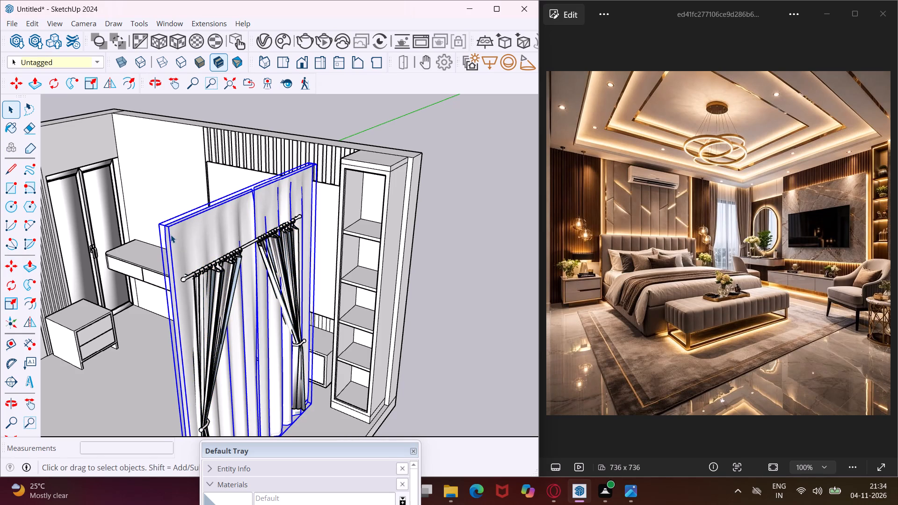
pyautogui.press('m')
pyautogui.scroll(3, 170, 228)
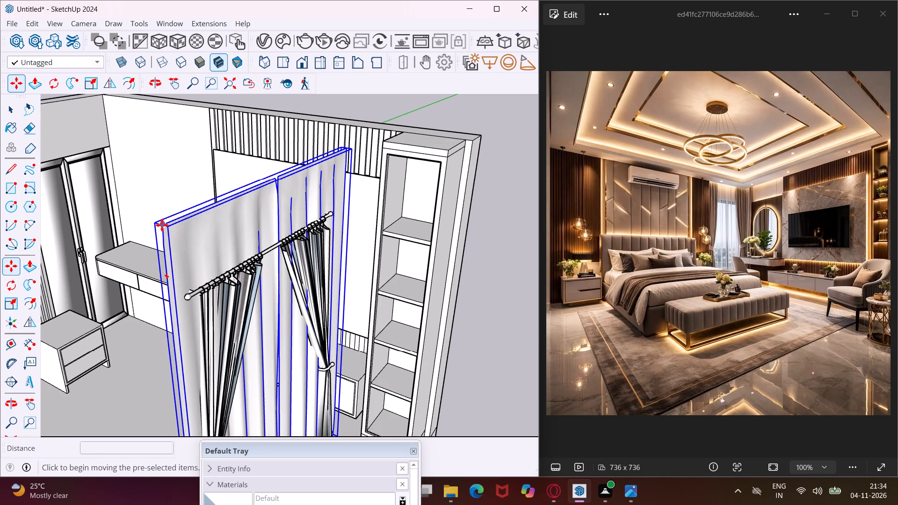
pyautogui.click(154, 222)
pyautogui.scroll(-1, 144, 206)
pyautogui.scroll(1, 144, 206)
pyautogui.scroll(-2, 144, 206)
pyautogui.moveTo(144, 206); pyautogui.dragTo(175, 213, button='middle')
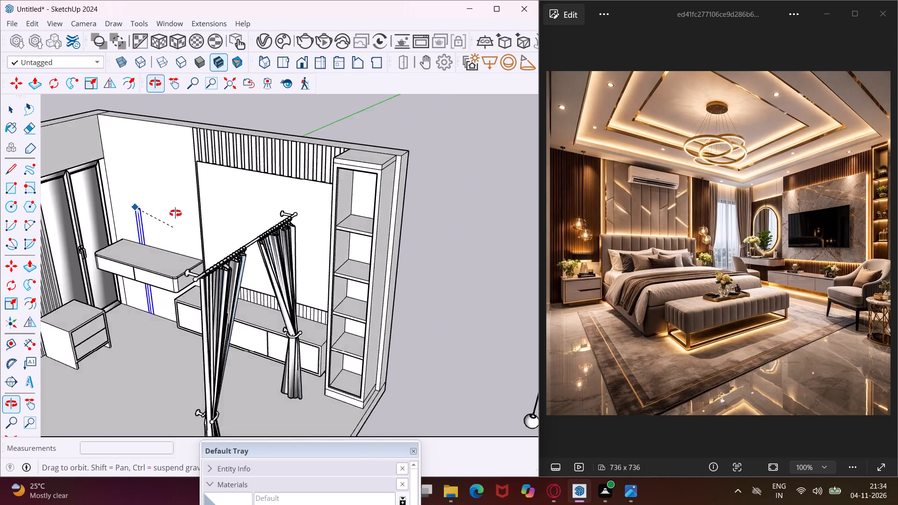
pyautogui.moveTo(175, 213); pyautogui.dragTo(270, 234, button='middle')
pyautogui.scroll(-7, 268, 234)
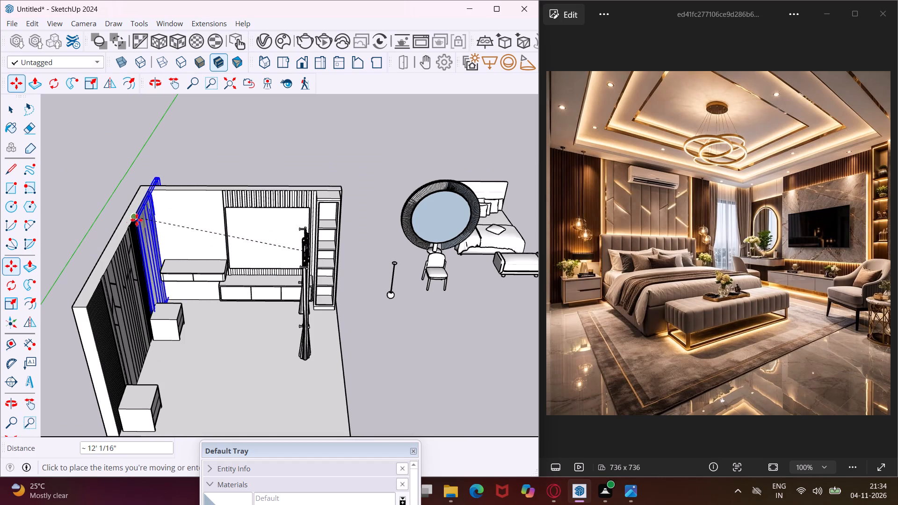
pyautogui.scroll(4, 131, 223)
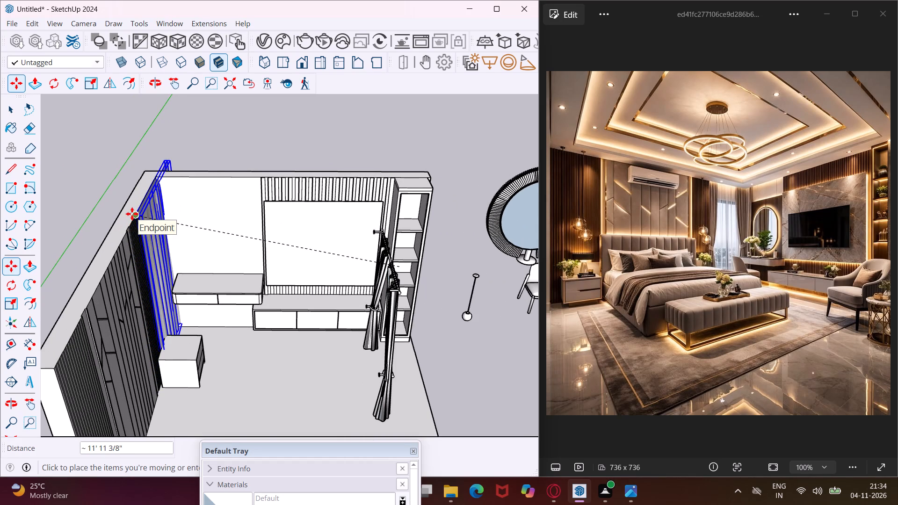
pyautogui.scroll(2, 132, 214)
pyautogui.moveTo(132, 214); pyautogui.dragTo(23, 291, button='middle')
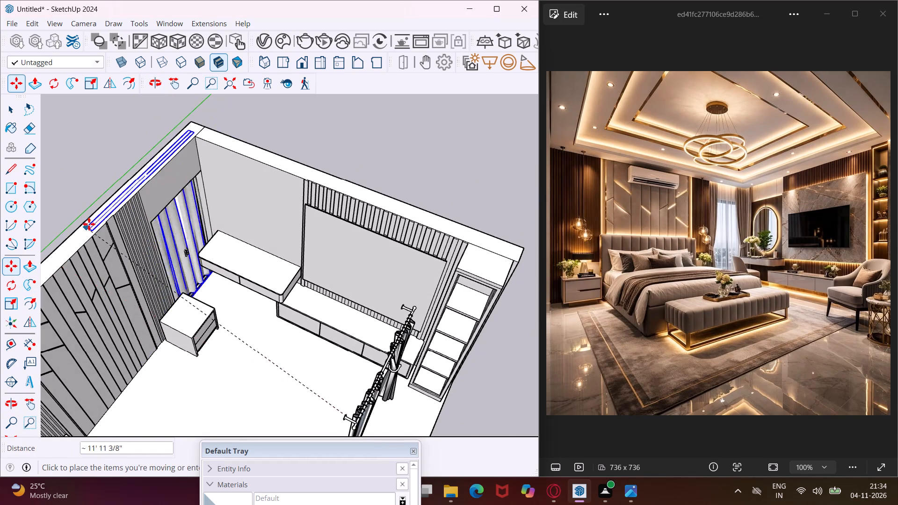
pyautogui.scroll(3, 107, 210)
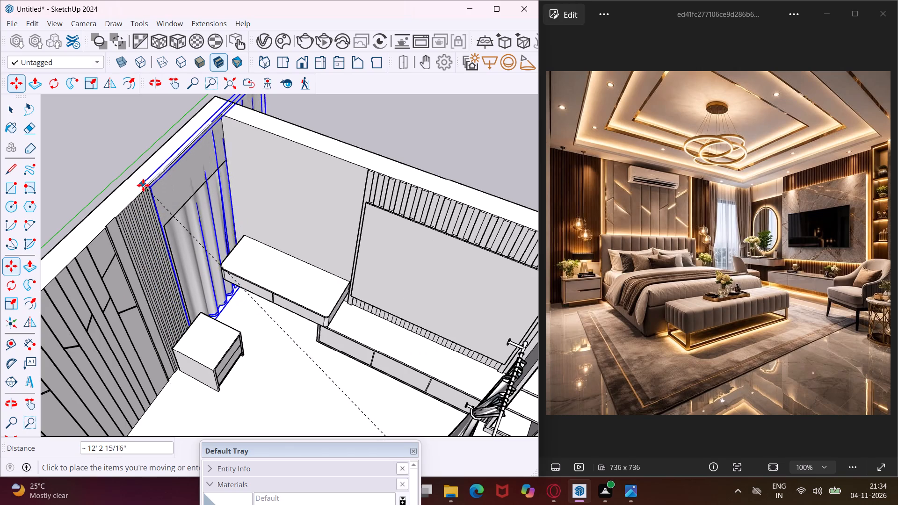
pyautogui.click(144, 186)
# Scale the sheer curtain's width along the red axis to 0.60, fitting it between the slatted panel and the TV wall.
pyautogui.moveTo(148, 191); pyautogui.dragTo(33, 238, button='middle')
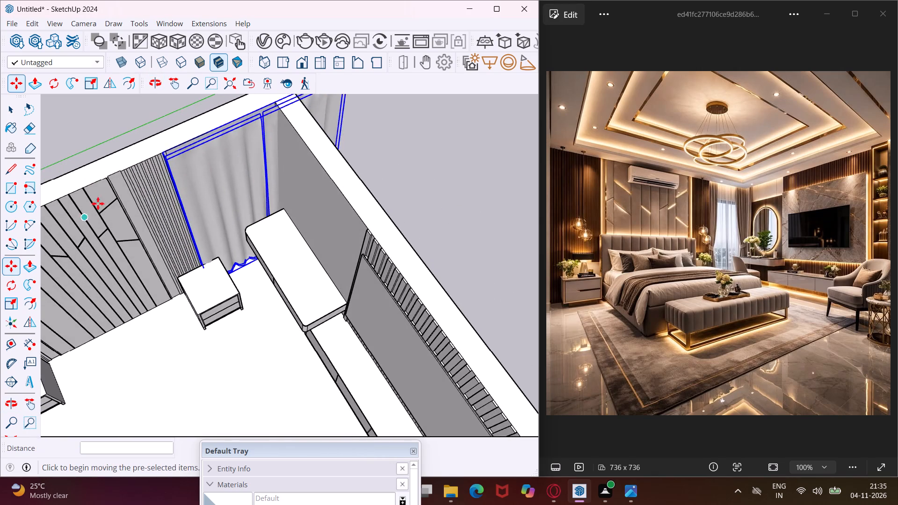
pyautogui.scroll(-10, 114, 192)
pyautogui.click(13, 302)
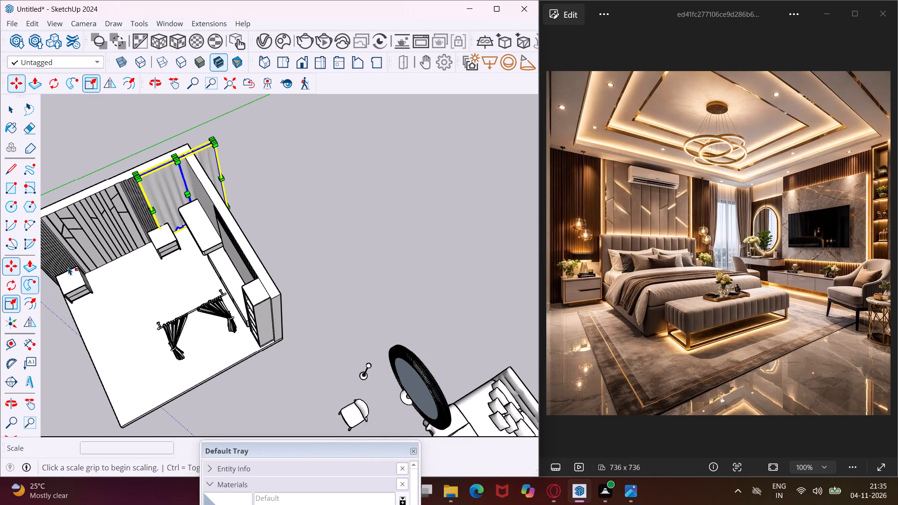
pyautogui.moveTo(216, 169); pyautogui.dragTo(100, 199, button='middle')
pyautogui.scroll(4, 279, 134)
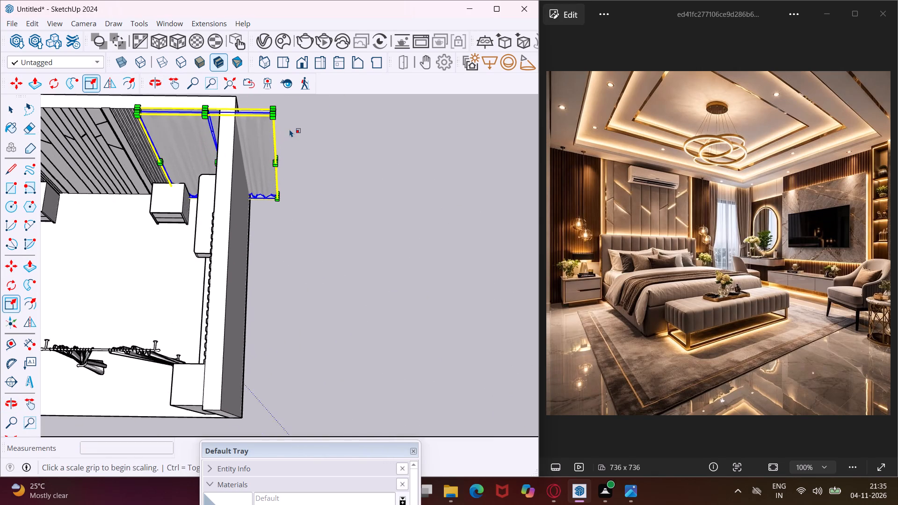
pyautogui.scroll(12, 290, 129)
pyautogui.click(264, 177)
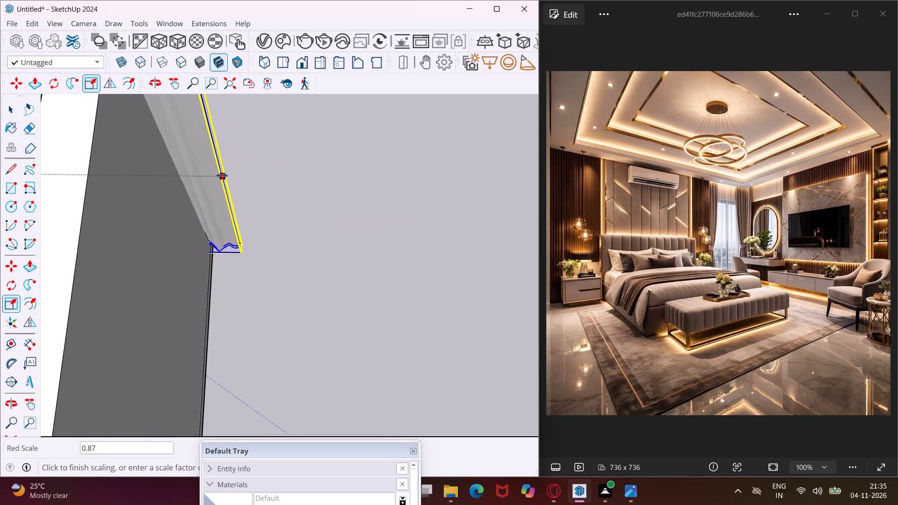
pyautogui.scroll(-8, 214, 176)
pyautogui.moveTo(138, 176); pyautogui.dragTo(222, 150, button='middle')
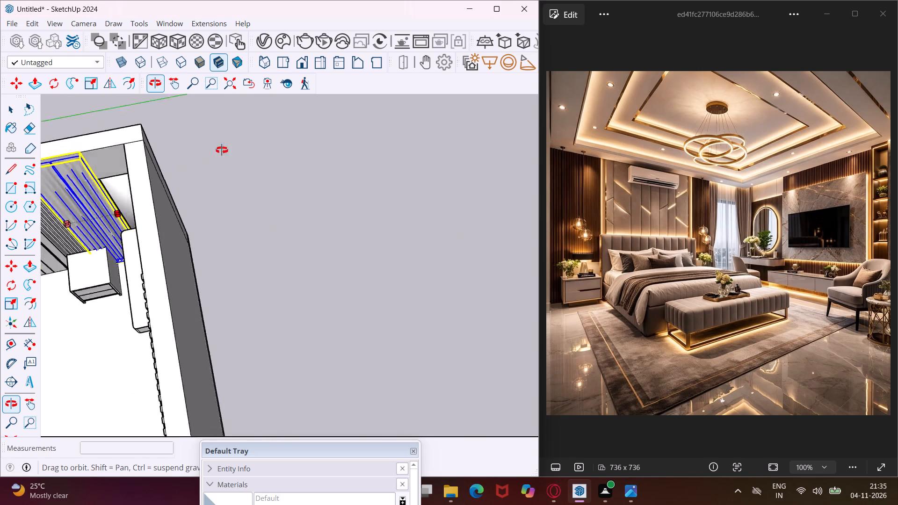
pyautogui.moveTo(222, 150); pyautogui.dragTo(374, 55, button='middle')
pyautogui.scroll(3, 113, 247)
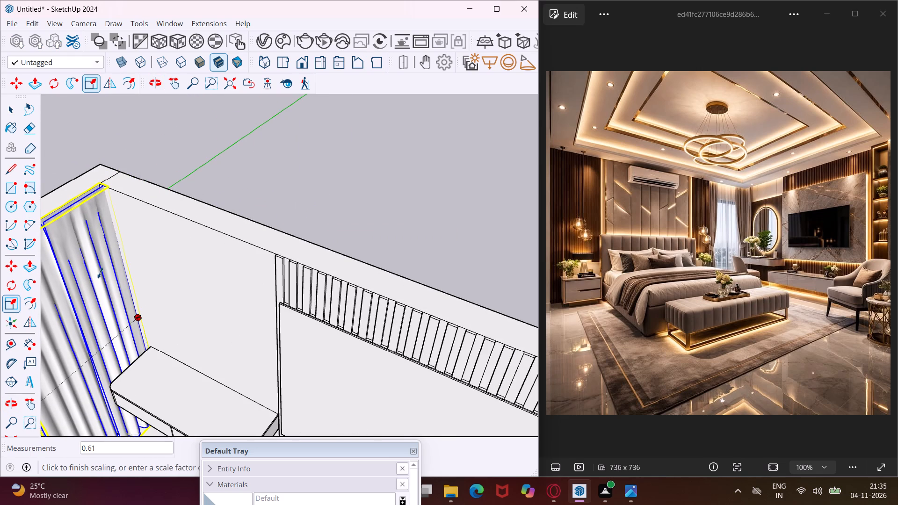
pyautogui.click(99, 274)
pyautogui.press('Escape')
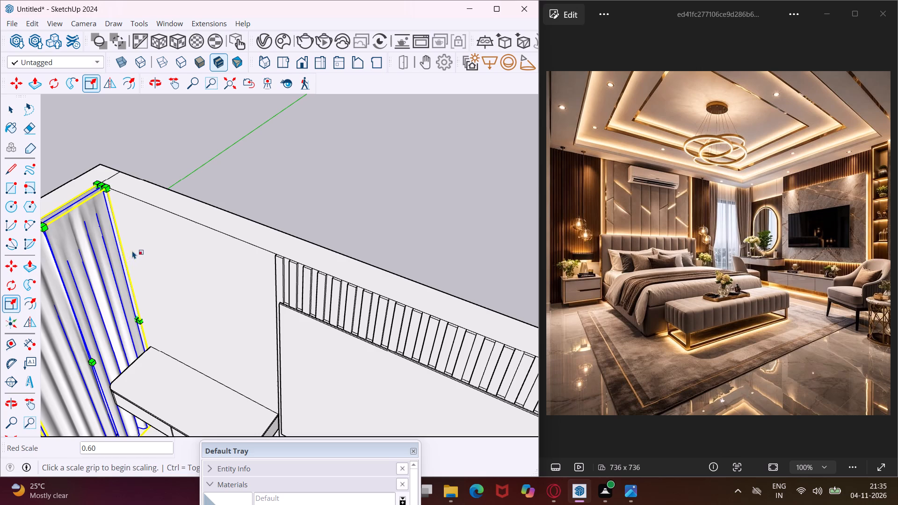
pyautogui.press('space')
# Scale the sheer curtain's height along the blue axis to 1.03, raising its top to the wall's upper edge.
pyautogui.scroll(-5, 242, 149)
pyautogui.scroll(2, 93, 205)
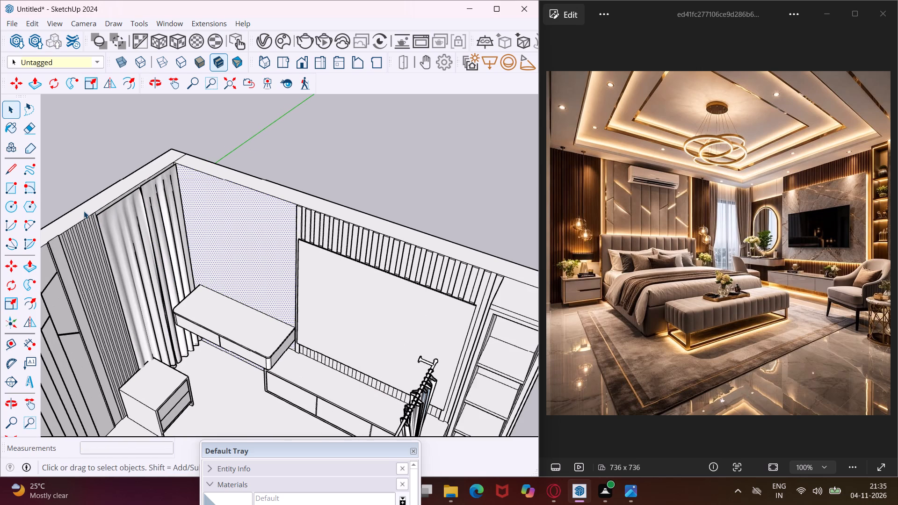
pyautogui.moveTo(84, 211); pyautogui.dragTo(226, 188, button='middle')
pyautogui.scroll(3, 120, 261)
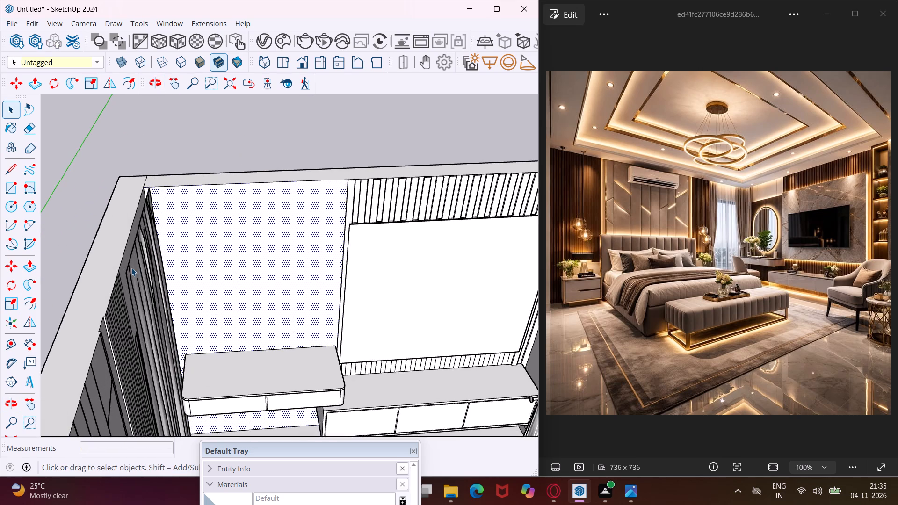
pyautogui.scroll(4, 131, 268)
pyautogui.click(137, 276)
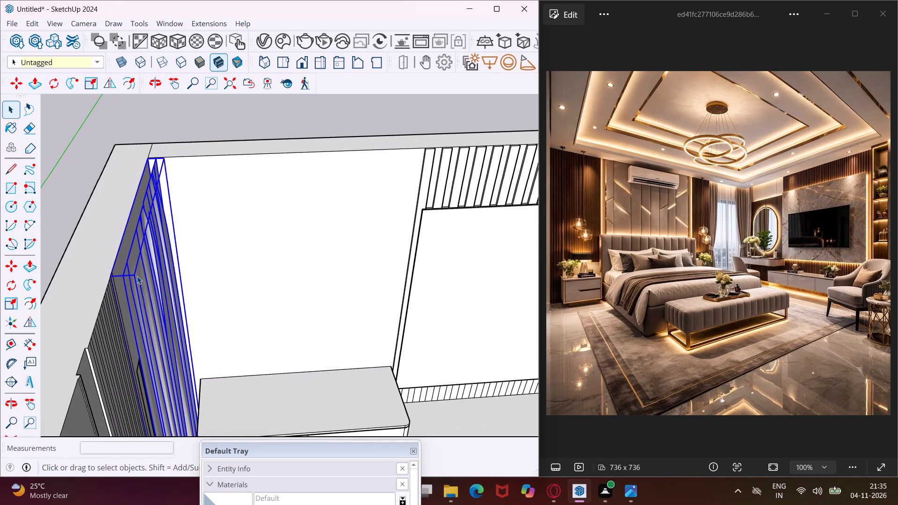
pyautogui.click(11, 300)
pyautogui.click(140, 203)
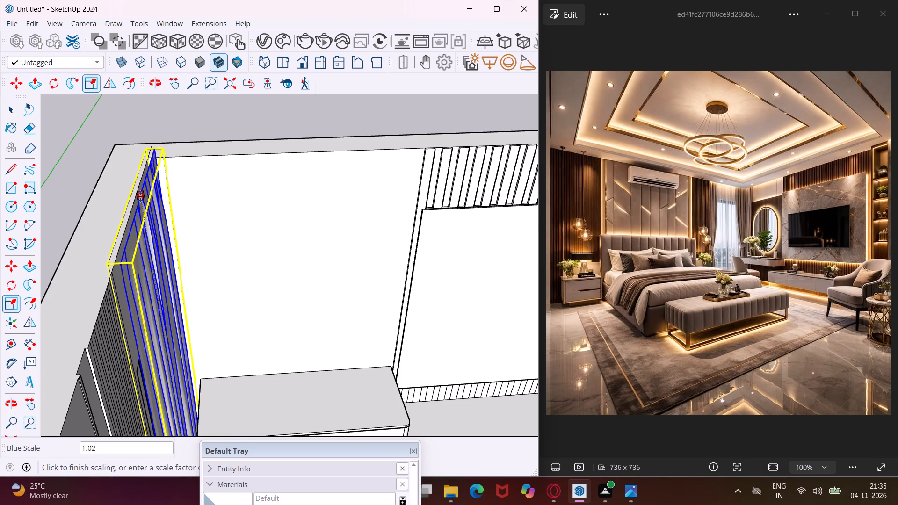
pyautogui.click(139, 192)
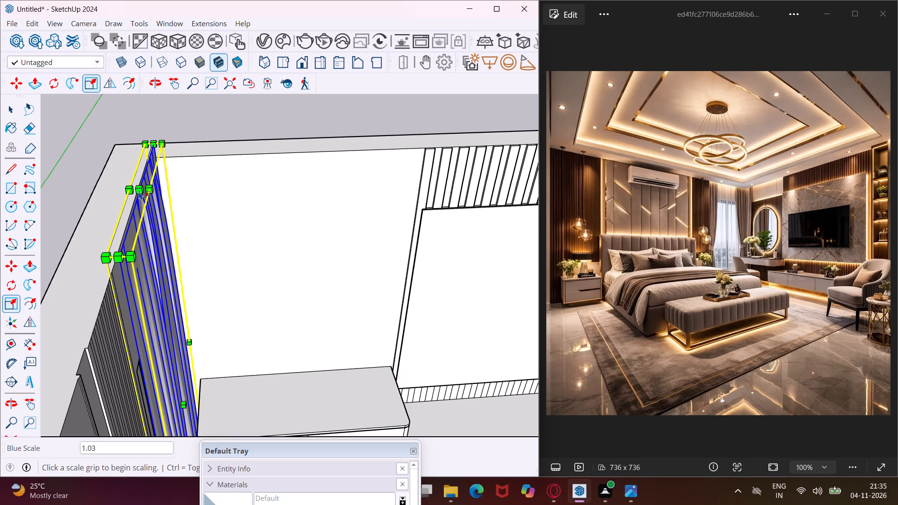
# Move the tied drapes by their upper end corner to the wall's top edge beside the narrow slatted panel, in front of the sheer curtain.
pyautogui.press('Escape')
pyautogui.press('space')
pyautogui.scroll(-5, 119, 203)
pyautogui.moveTo(124, 209); pyautogui.dragTo(224, 156, button='middle')
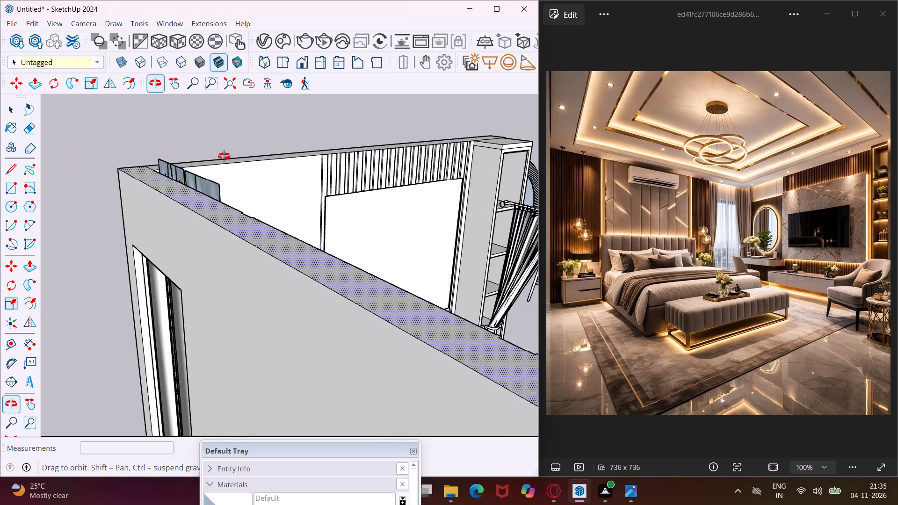
pyautogui.moveTo(224, 156); pyautogui.dragTo(153, 188, button='middle')
pyautogui.scroll(-5, 131, 189)
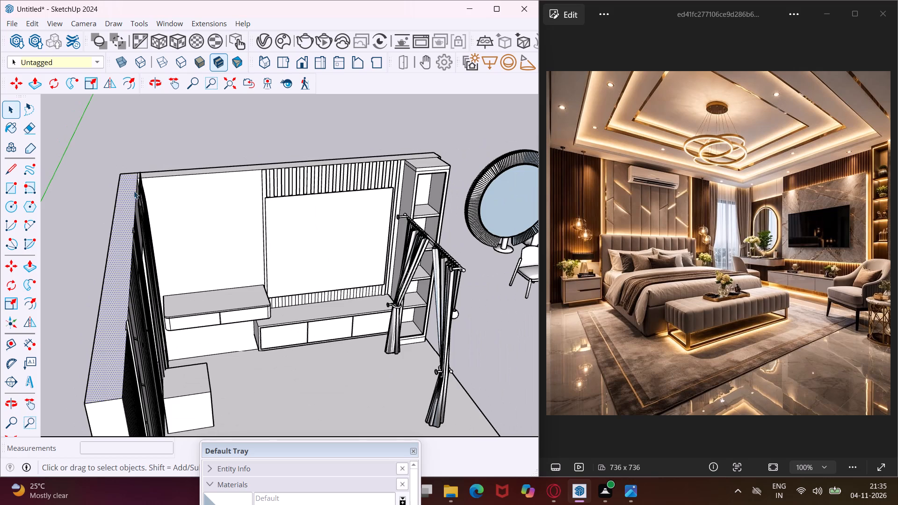
pyautogui.scroll(-3, 187, 184)
pyautogui.scroll(4, 380, 230)
pyautogui.click(376, 248)
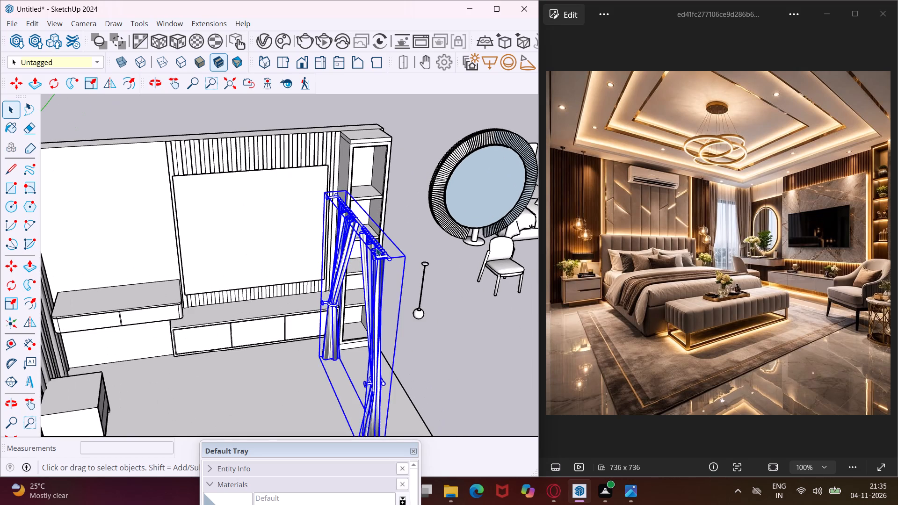
pyautogui.press('m')
pyautogui.scroll(4, 380, 270)
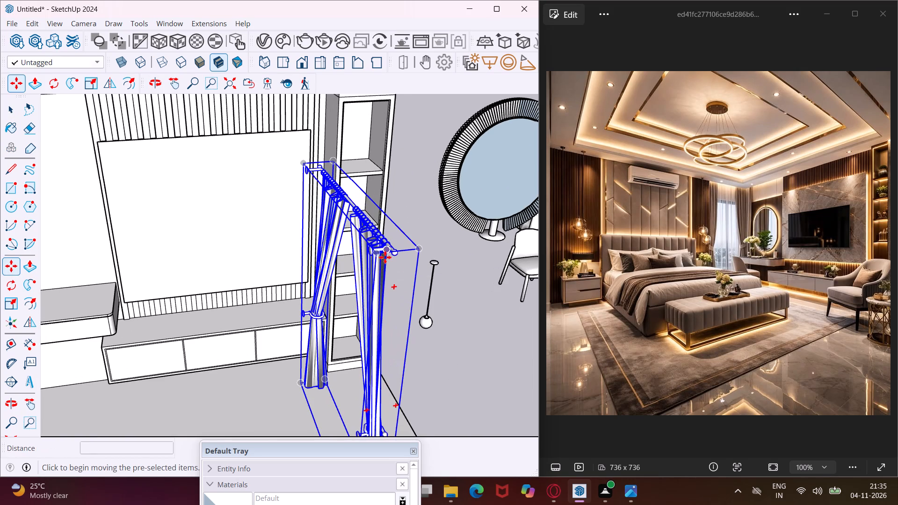
pyautogui.click(377, 254)
pyautogui.scroll(-10, 340, 240)
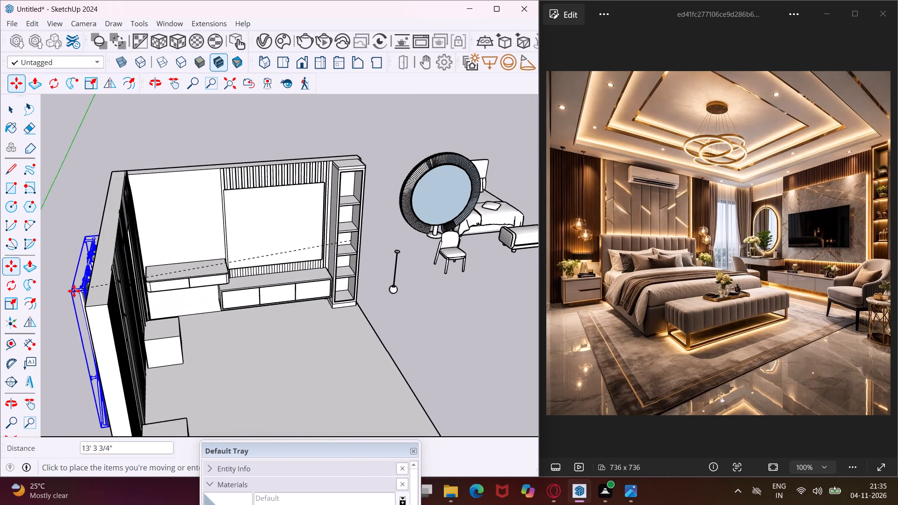
pyautogui.moveTo(130, 216); pyautogui.dragTo(0, 272, button='middle')
pyautogui.scroll(3, 133, 172)
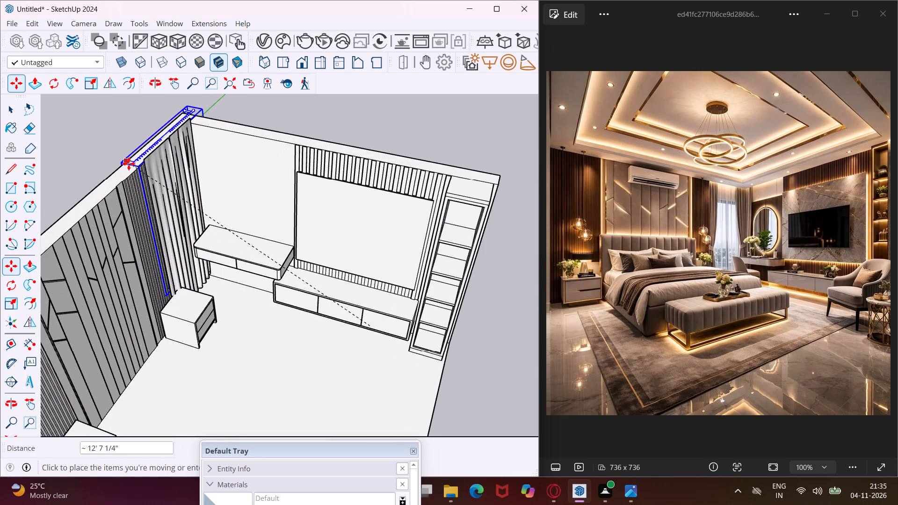
pyautogui.scroll(7, 129, 164)
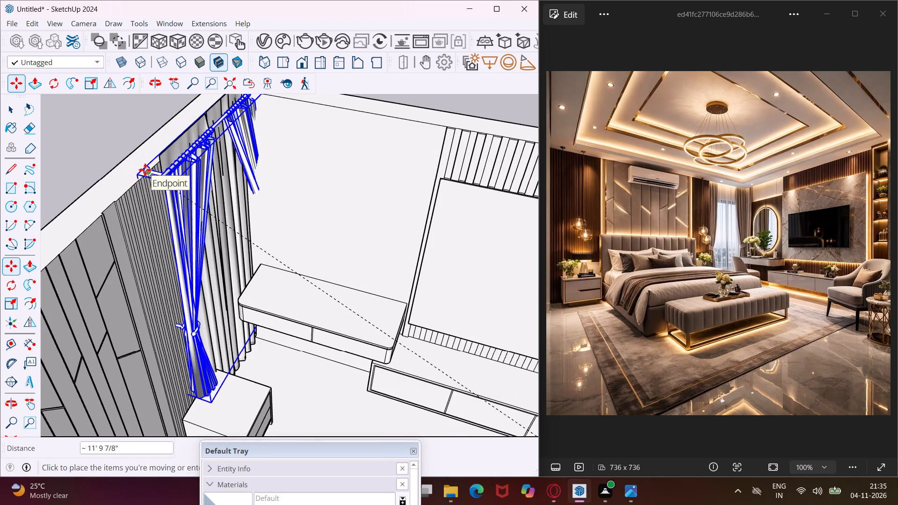
pyautogui.click(145, 170)
# Scale the tied drapes' width along the red axis to about 0.81, bringing their far end inside the TV wall.
pyautogui.moveTo(202, 148); pyautogui.dragTo(145, 173, button='middle')
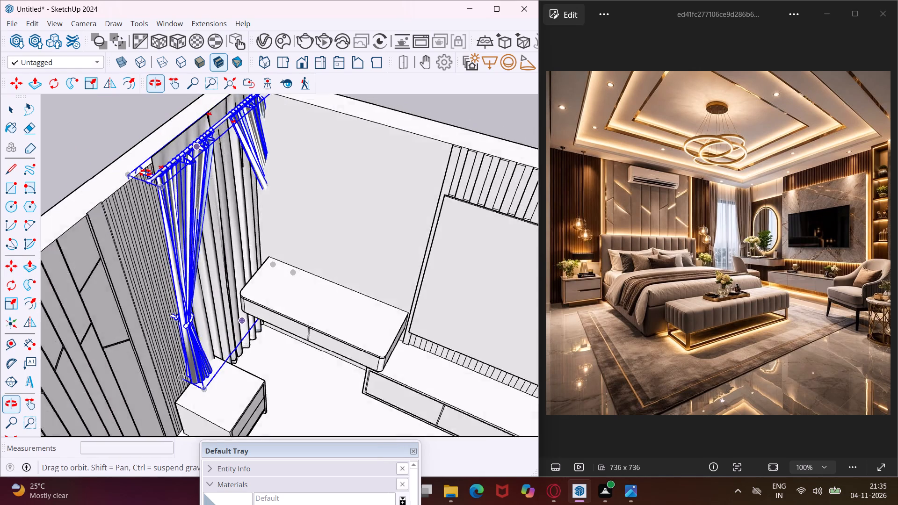
pyautogui.moveTo(145, 173); pyautogui.dragTo(64, 220, button='middle')
pyautogui.scroll(-5, 69, 219)
pyautogui.scroll(-1, 331, 231)
pyautogui.moveTo(362, 197); pyautogui.dragTo(277, 198, button='middle')
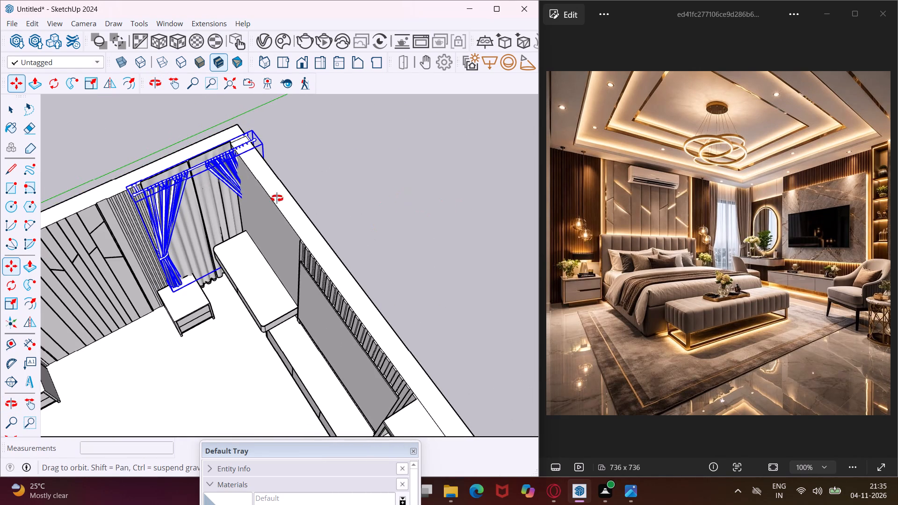
pyautogui.moveTo(277, 198); pyautogui.dragTo(141, 148, button='middle')
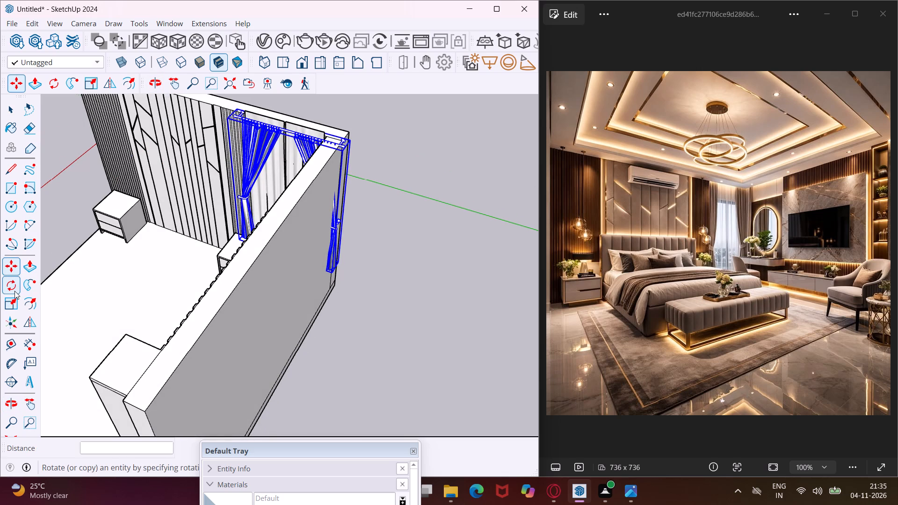
pyautogui.click(11, 303)
pyautogui.scroll(5, 358, 210)
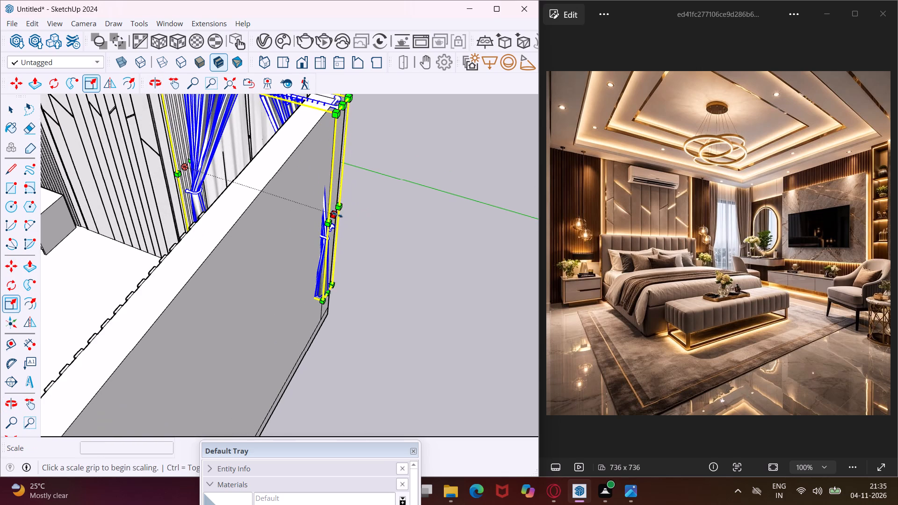
pyautogui.click(334, 215)
pyautogui.moveTo(255, 158); pyautogui.dragTo(345, 180, button='middle')
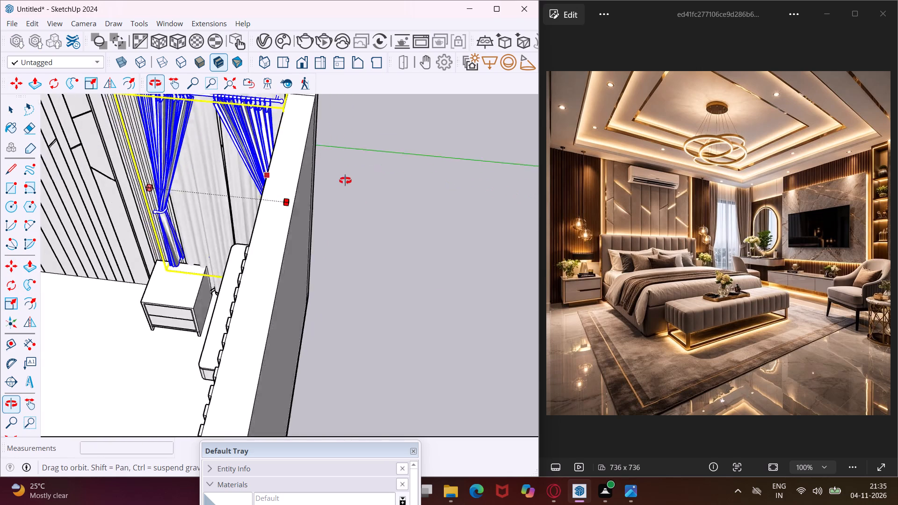
pyautogui.moveTo(345, 180); pyautogui.dragTo(414, 185, button='middle')
pyautogui.scroll(5, 278, 186)
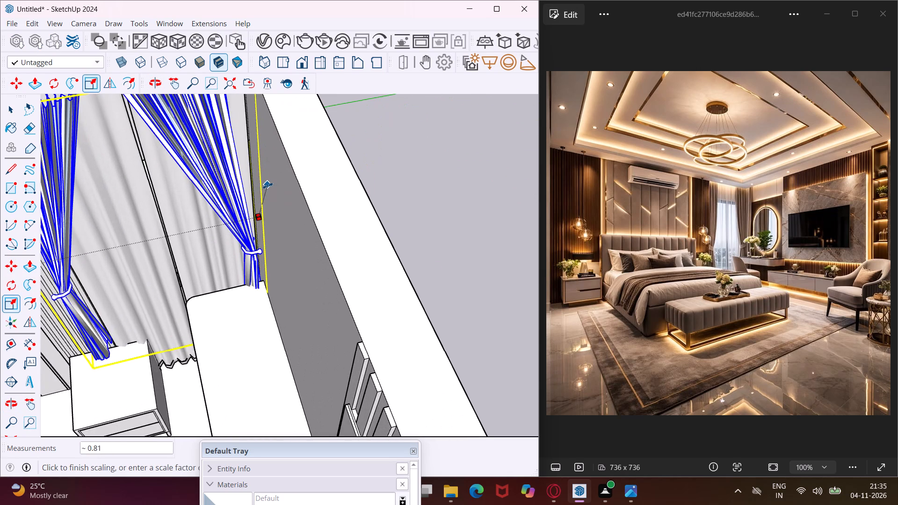
pyautogui.click(268, 186)
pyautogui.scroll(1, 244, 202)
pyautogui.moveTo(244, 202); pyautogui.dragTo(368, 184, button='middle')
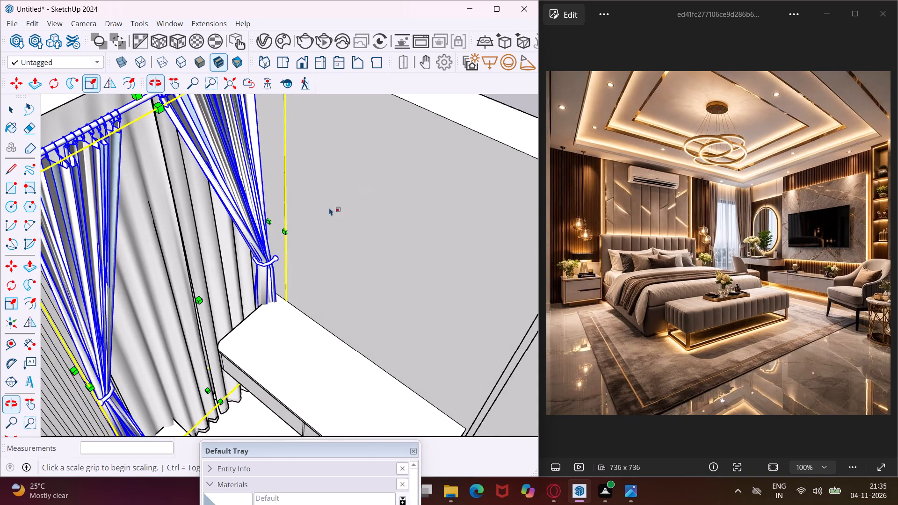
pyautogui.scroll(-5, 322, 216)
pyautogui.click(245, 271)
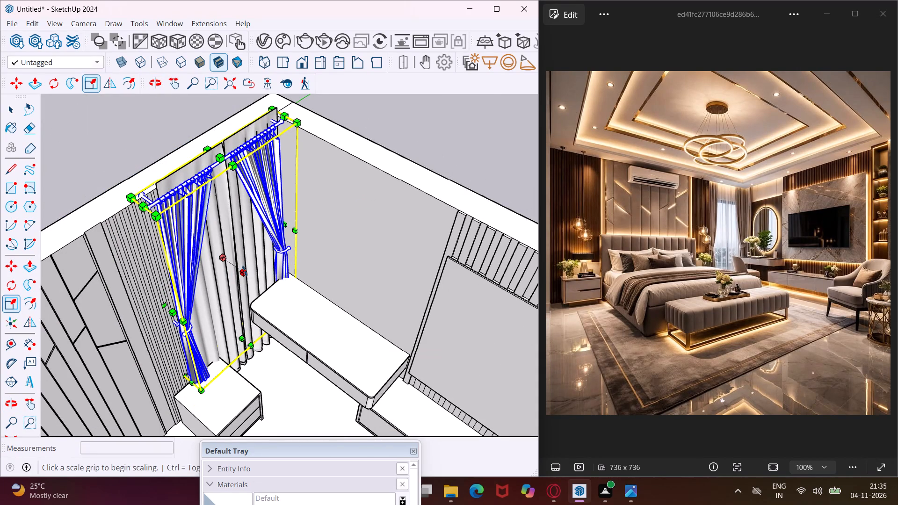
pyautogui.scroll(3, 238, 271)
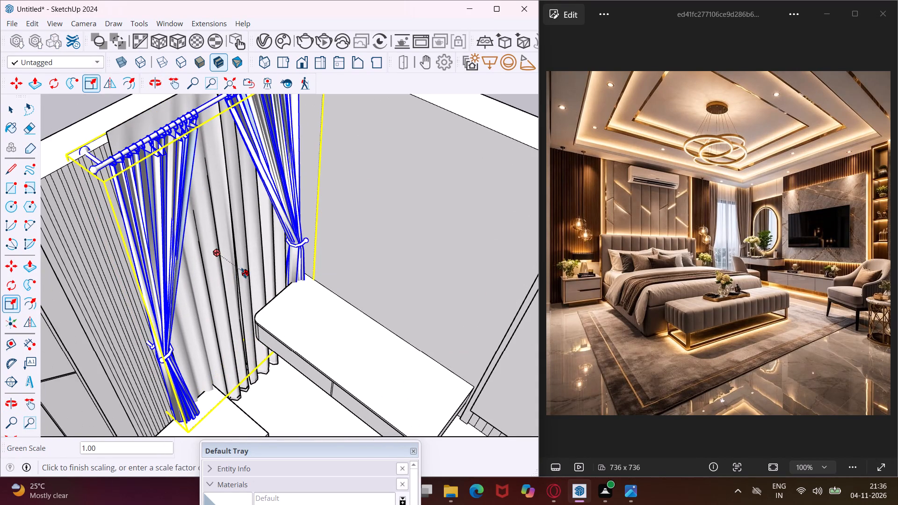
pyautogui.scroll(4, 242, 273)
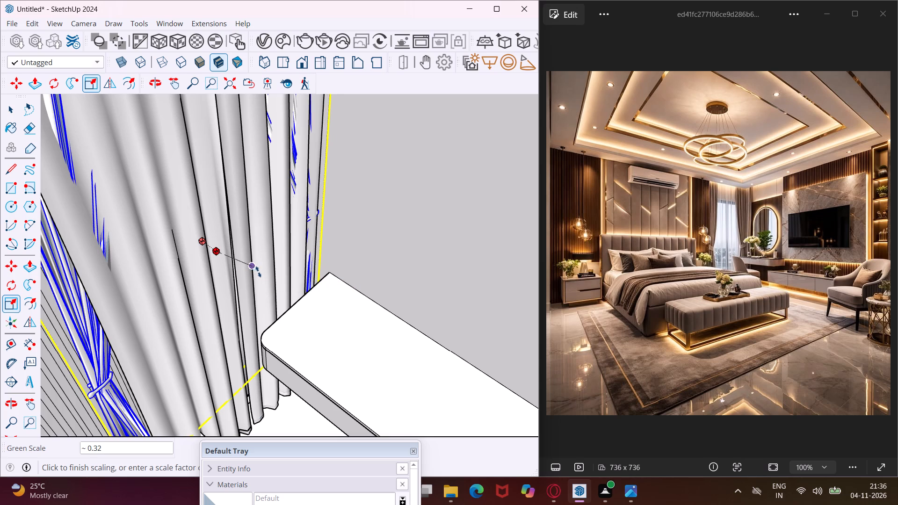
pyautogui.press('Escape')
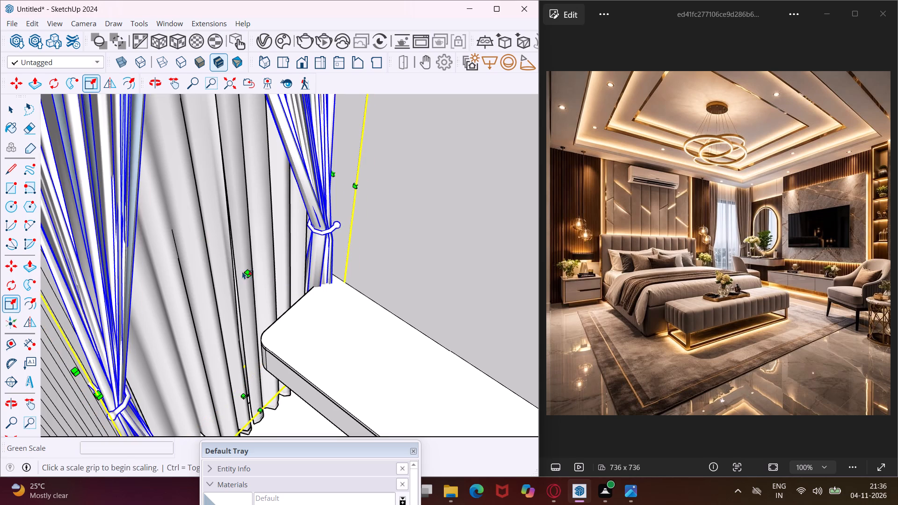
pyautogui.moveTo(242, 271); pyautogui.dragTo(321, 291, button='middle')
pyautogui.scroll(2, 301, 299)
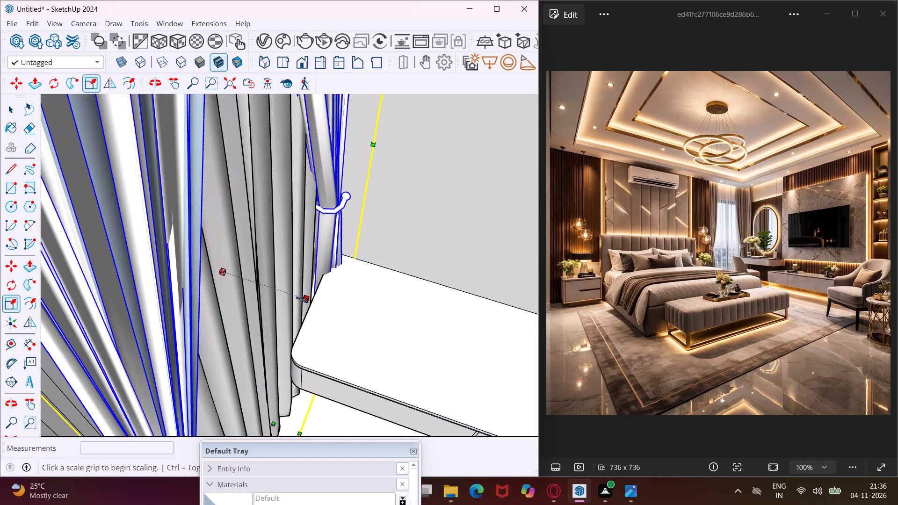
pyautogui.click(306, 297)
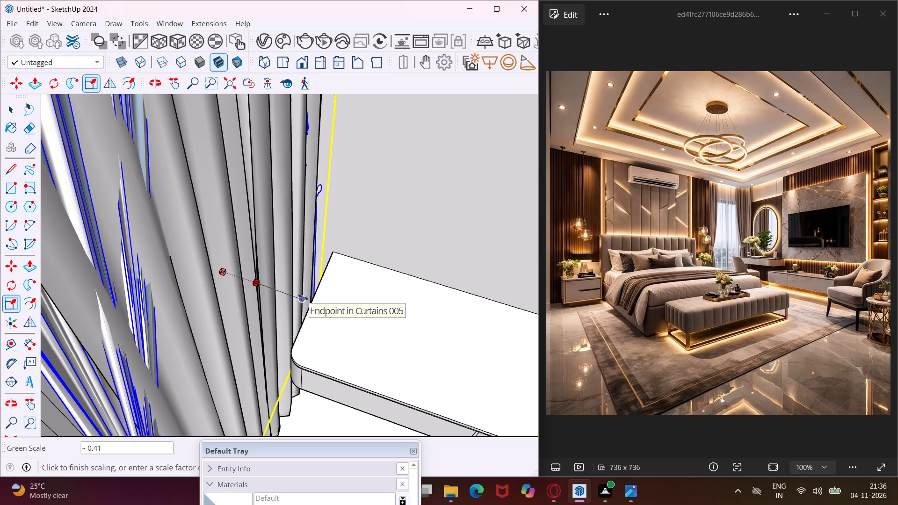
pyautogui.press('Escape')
# Scale the tied drapes' height along the blue axis to about 1.02 from the top.
pyautogui.scroll(-5, 296, 294)
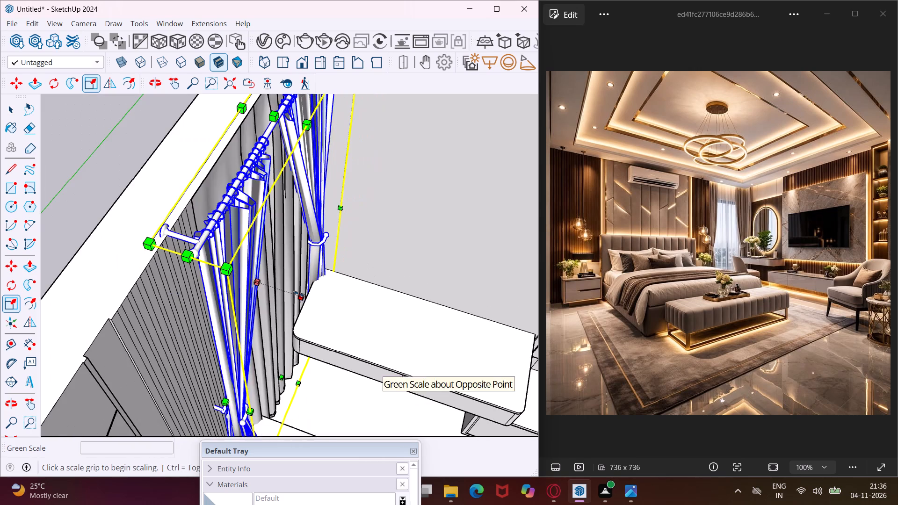
pyautogui.scroll(-4, 299, 294)
pyautogui.click(282, 196)
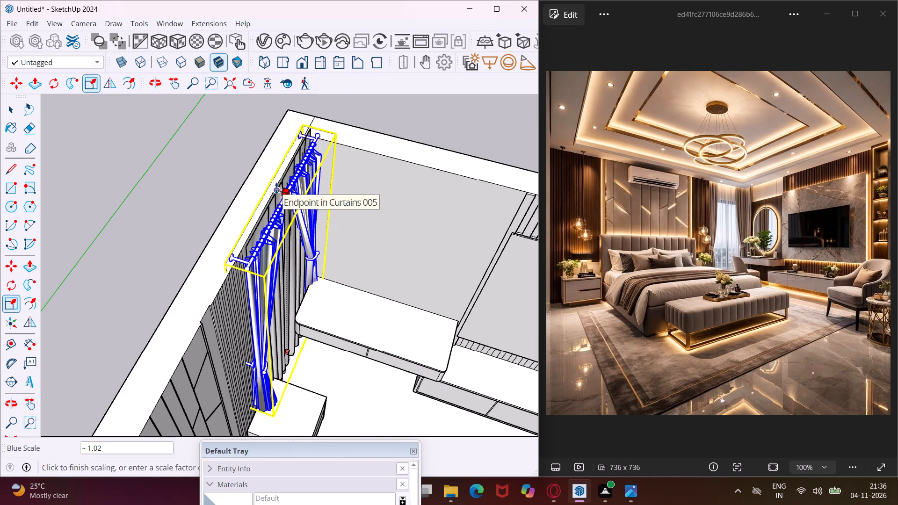
pyautogui.click(276, 185)
# Scale the tied drapes' width along the red axis to 0.89, pulling their near end in from the narrow slatted panel.
pyautogui.moveTo(295, 293); pyautogui.dragTo(287, 281, button='middle')
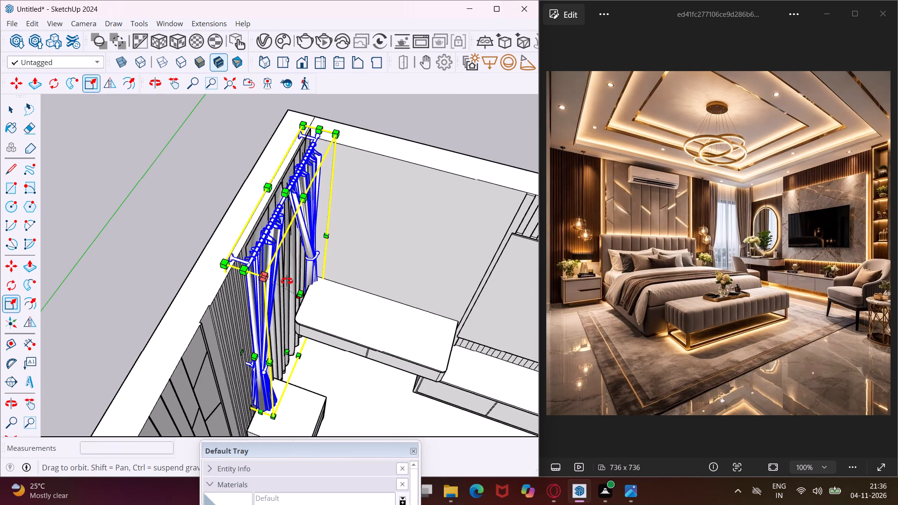
pyautogui.moveTo(287, 281); pyautogui.dragTo(291, 176, button='middle')
pyautogui.scroll(-3, 294, 187)
pyautogui.scroll(3, 289, 379)
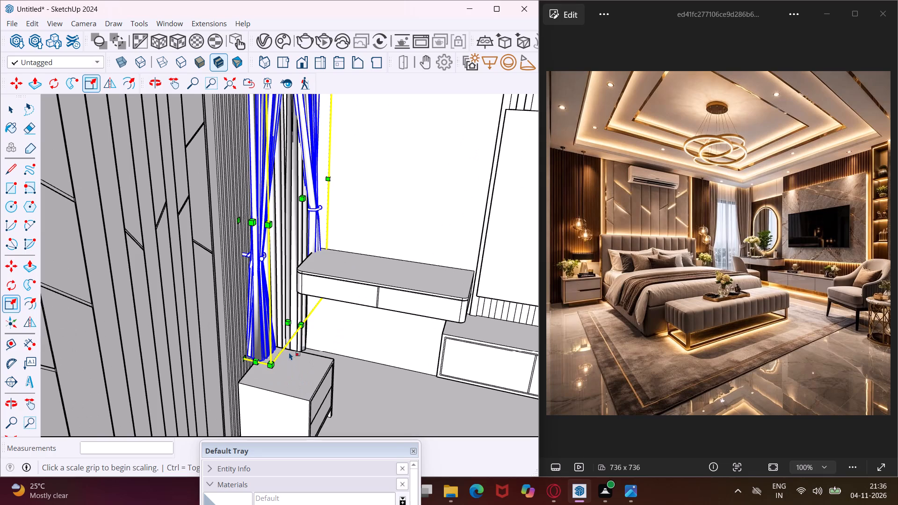
pyautogui.moveTo(290, 352); pyautogui.dragTo(216, 346, button='middle')
pyautogui.scroll(3, 319, 334)
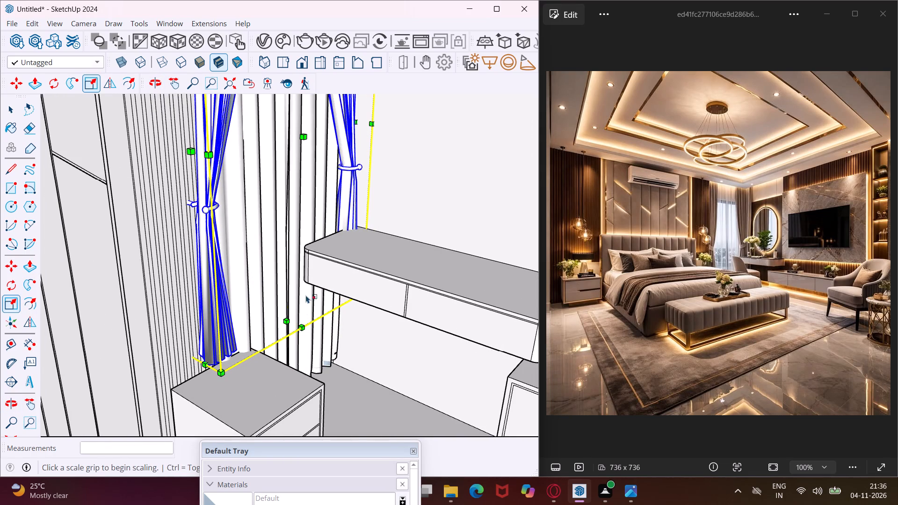
pyautogui.scroll(-9, 299, 276)
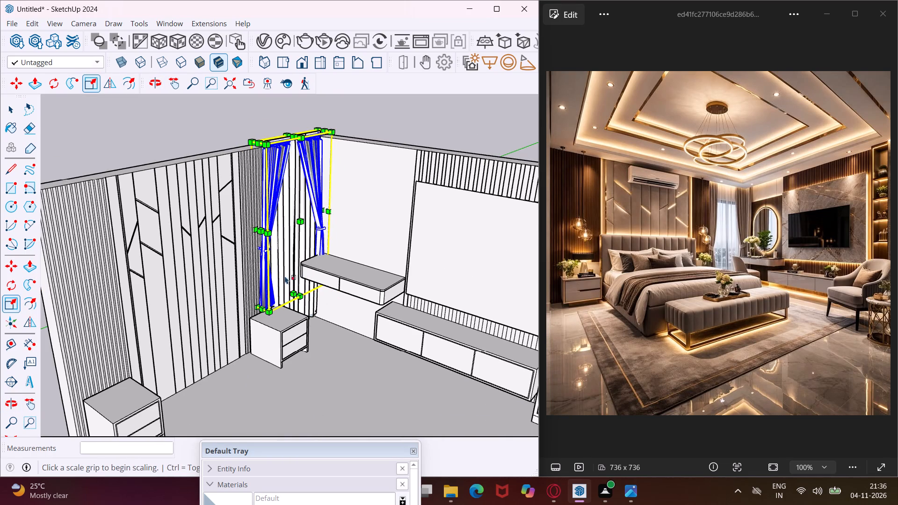
pyautogui.scroll(7, 255, 252)
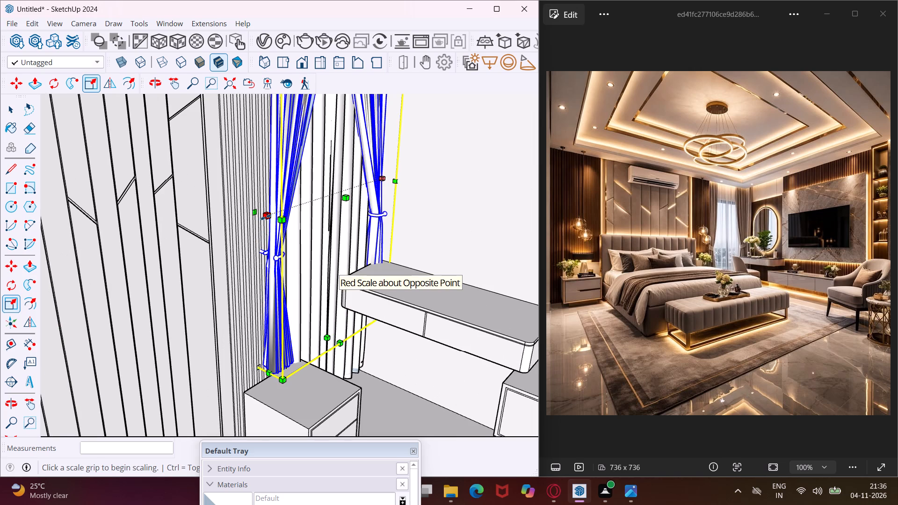
pyautogui.click(266, 217)
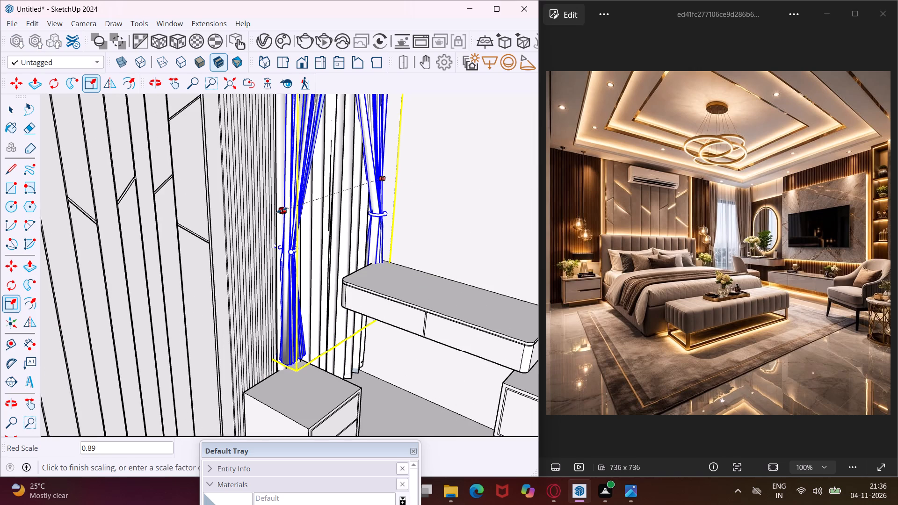
pyautogui.click(282, 210)
# Scale the tied drapes' height along the blue axis to 1.23 from the bottom, extending them down to the floor.
pyautogui.scroll(-4, 282, 210)
pyautogui.moveTo(291, 259); pyautogui.dragTo(297, 238, button='middle')
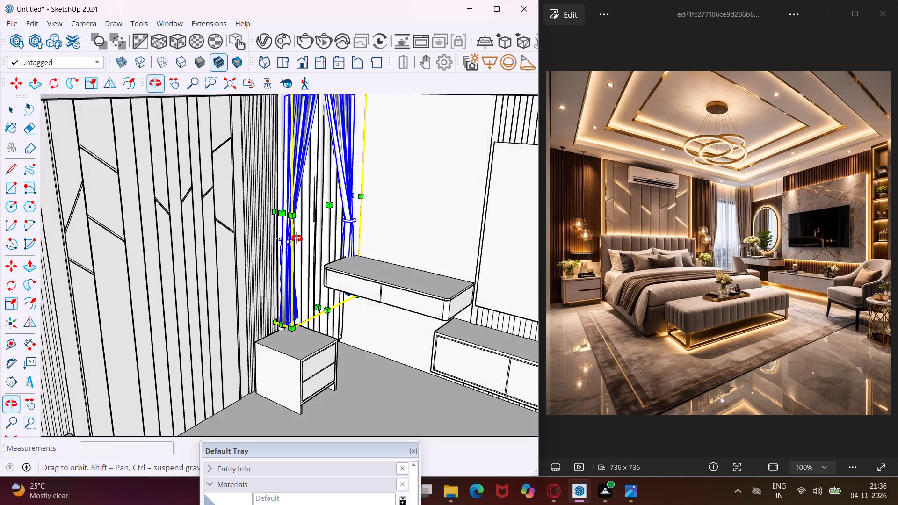
pyautogui.moveTo(297, 238); pyautogui.dragTo(319, 195, button='middle')
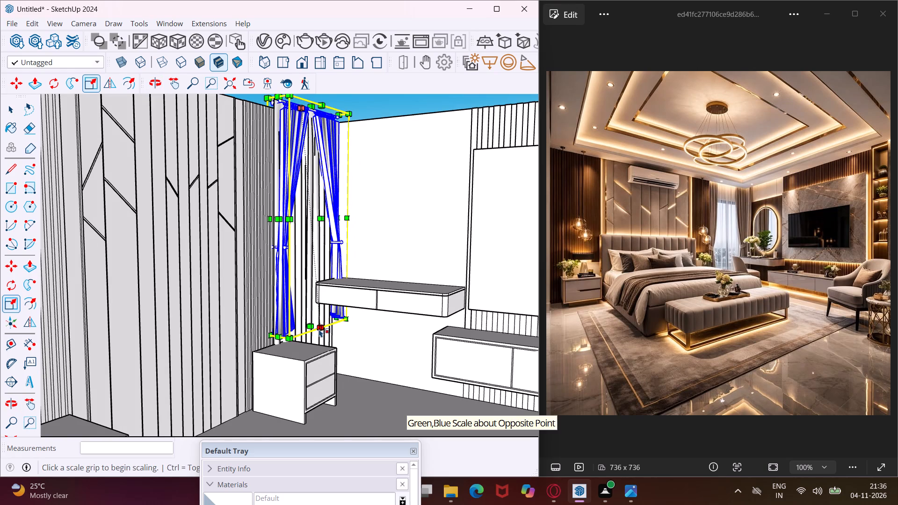
pyautogui.scroll(8, 319, 329)
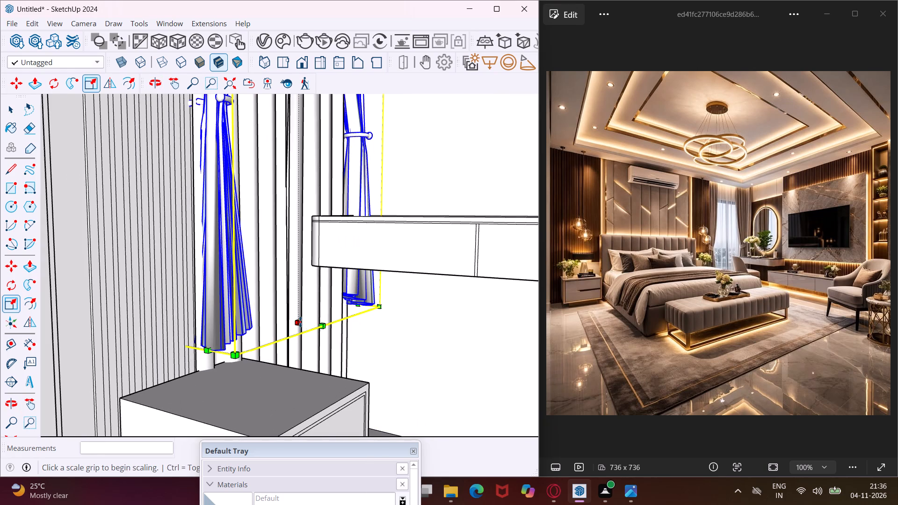
pyautogui.click(300, 322)
pyautogui.moveTo(304, 344); pyautogui.dragTo(234, 301, button='middle')
pyautogui.scroll(-4, 340, 391)
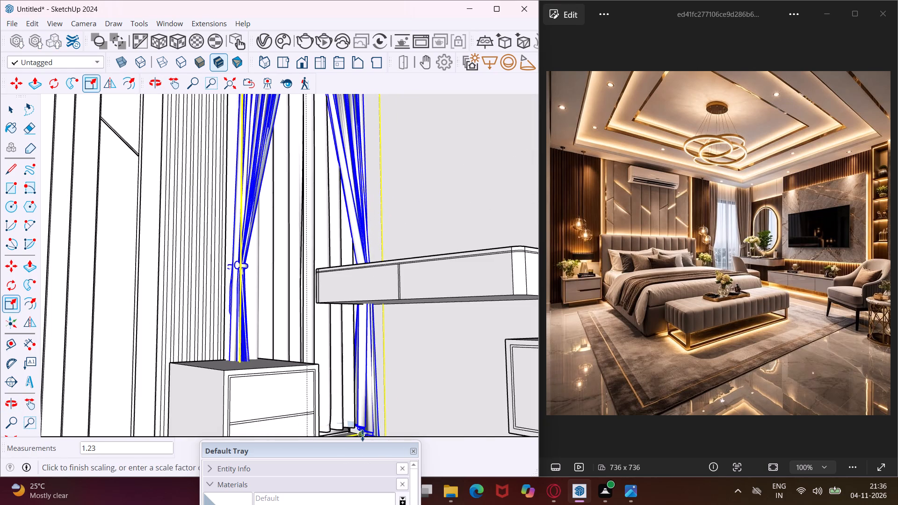
pyautogui.click(362, 435)
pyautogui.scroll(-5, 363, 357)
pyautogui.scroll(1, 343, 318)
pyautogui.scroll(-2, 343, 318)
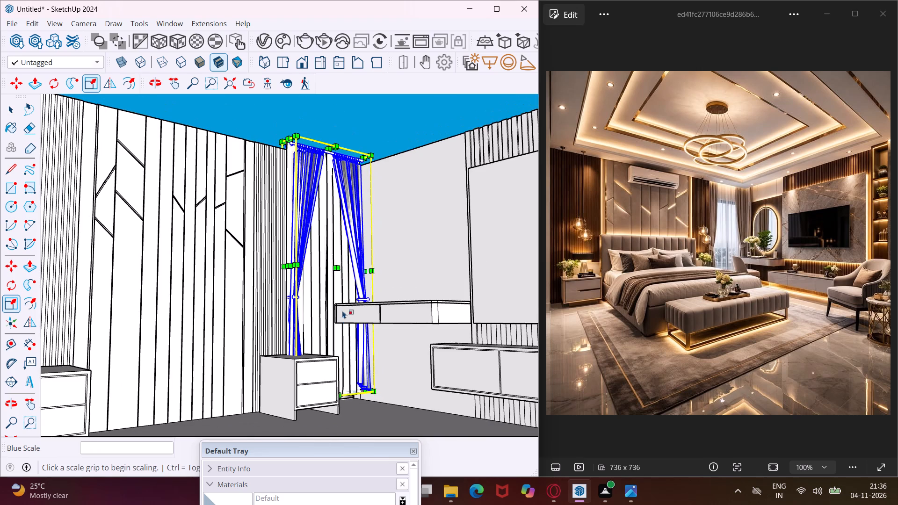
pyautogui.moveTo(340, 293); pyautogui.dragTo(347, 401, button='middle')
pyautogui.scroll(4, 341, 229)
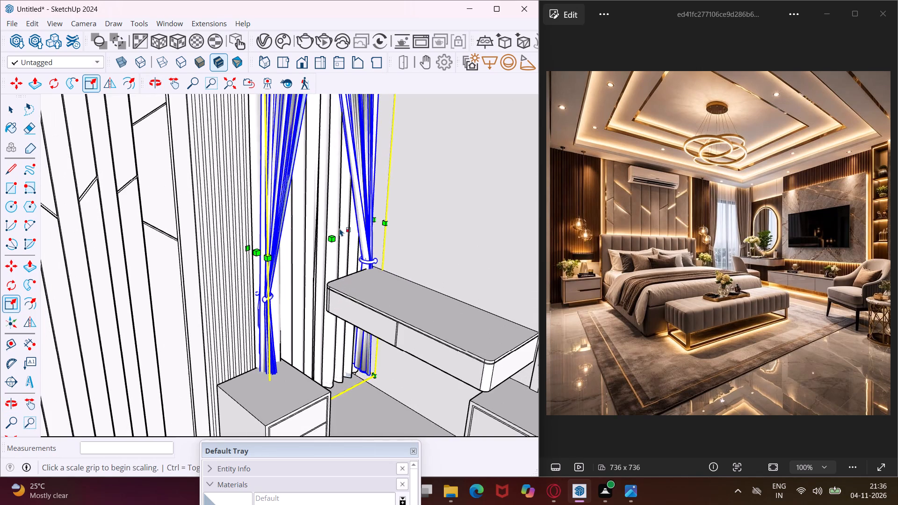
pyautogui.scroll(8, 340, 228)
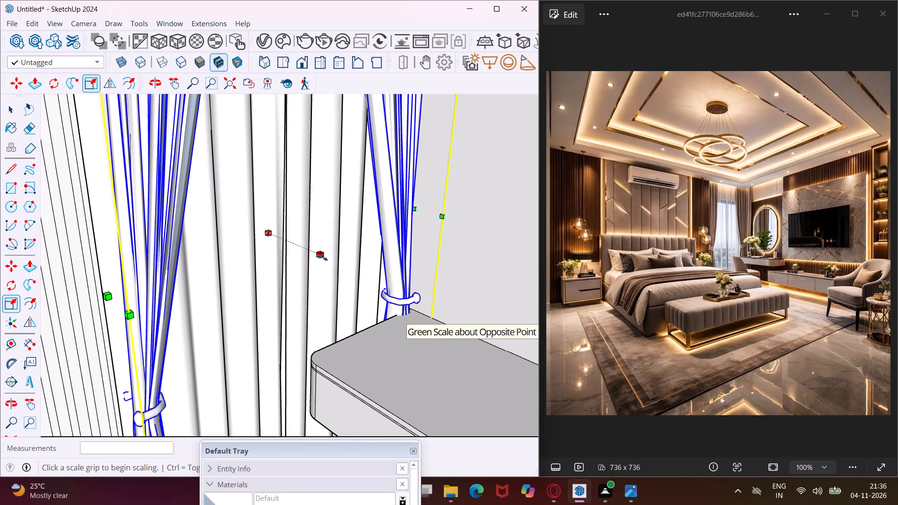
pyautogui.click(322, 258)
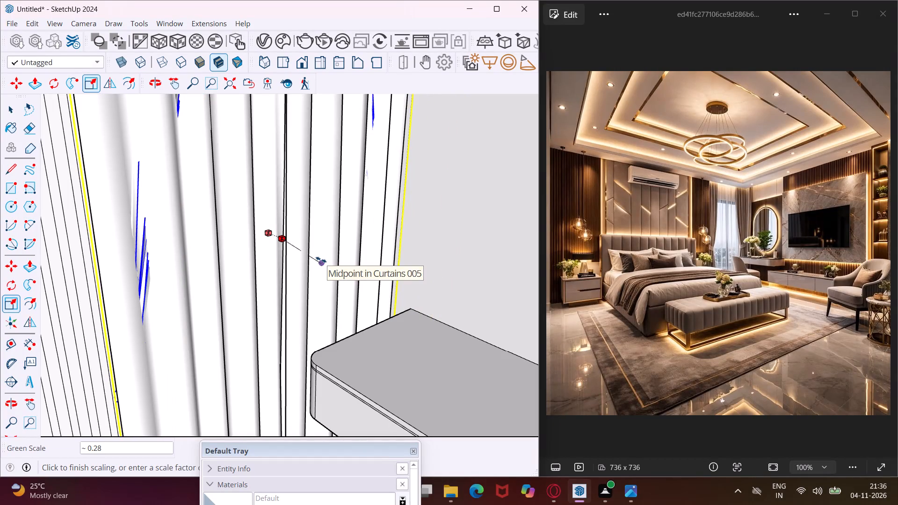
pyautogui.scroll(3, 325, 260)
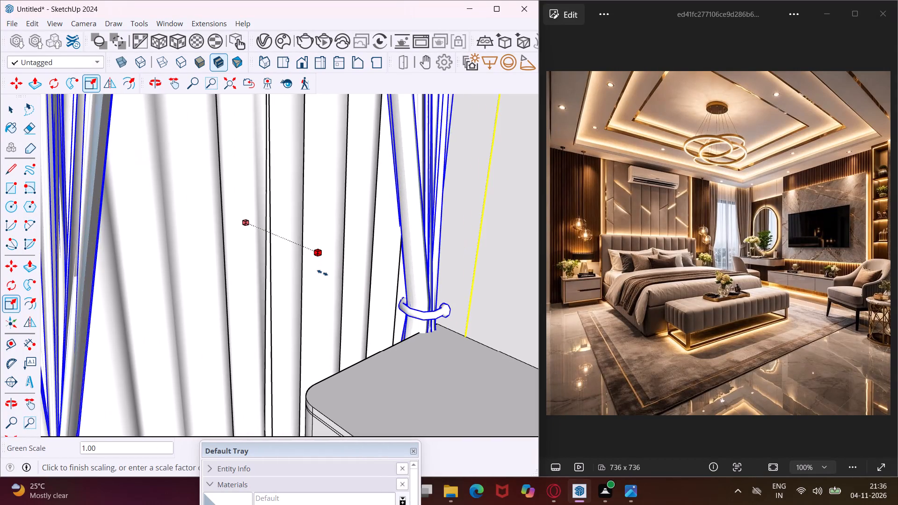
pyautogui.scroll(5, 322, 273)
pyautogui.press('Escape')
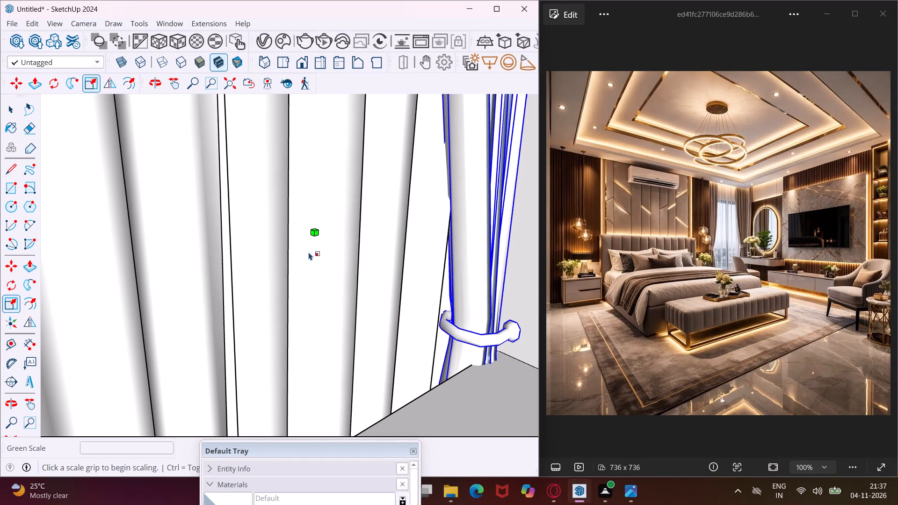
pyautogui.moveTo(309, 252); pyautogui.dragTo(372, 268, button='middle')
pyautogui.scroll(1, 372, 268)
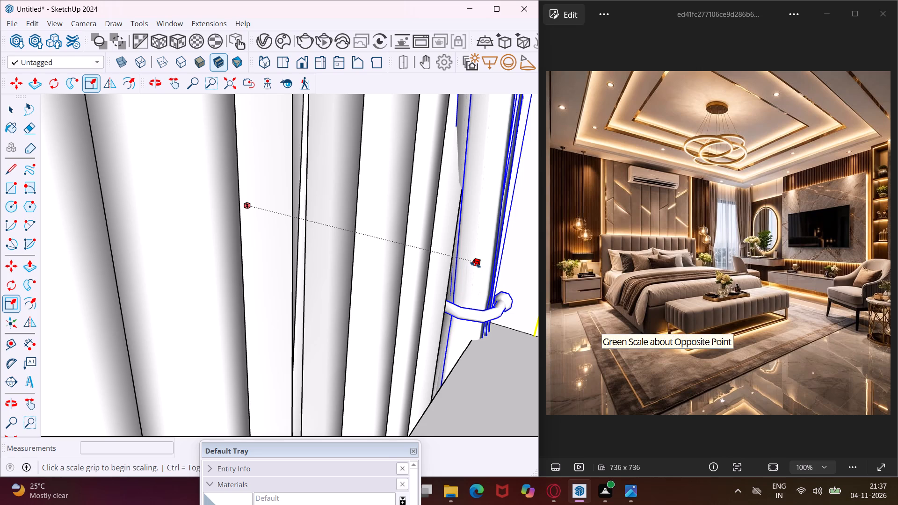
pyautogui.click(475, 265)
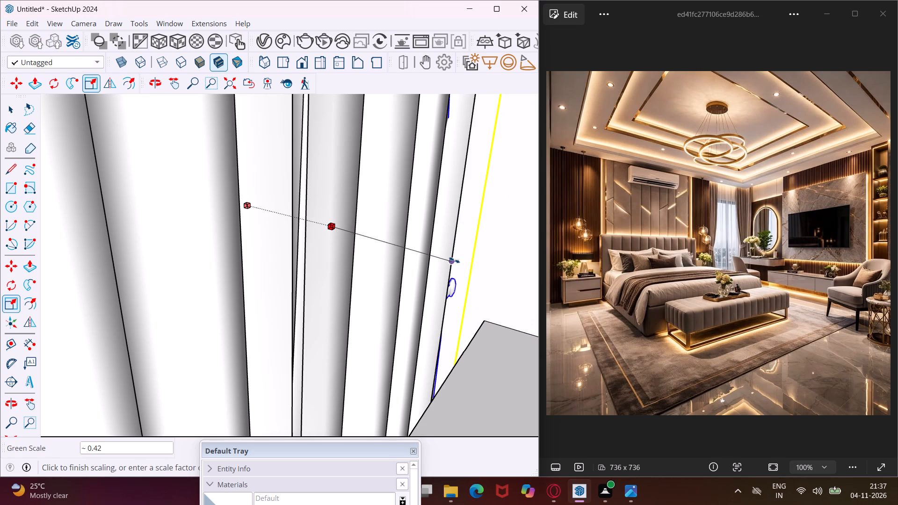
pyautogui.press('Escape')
# Scale the tied drapes' depth along the green axis slightly, with a final factor of 0.98, and clear the selection.
pyautogui.click(477, 264)
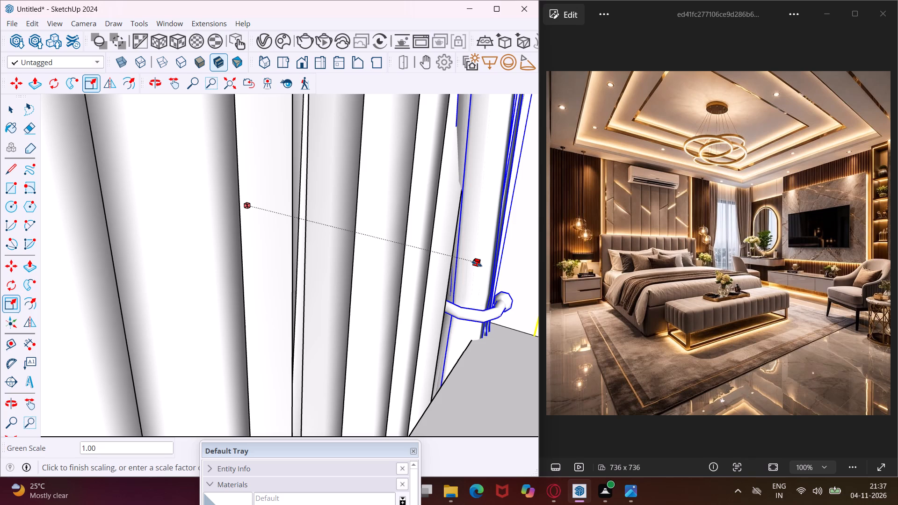
pyautogui.click(465, 261)
pyautogui.scroll(2, 465, 261)
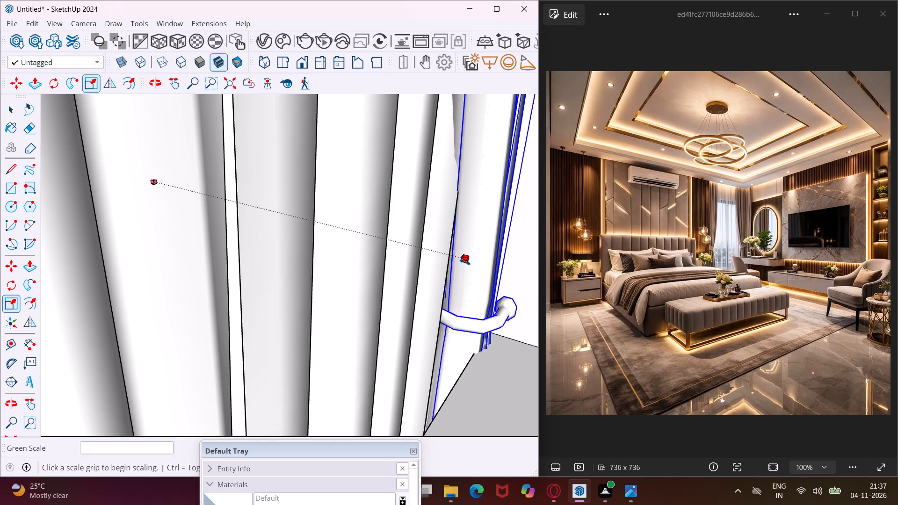
pyautogui.click(464, 262)
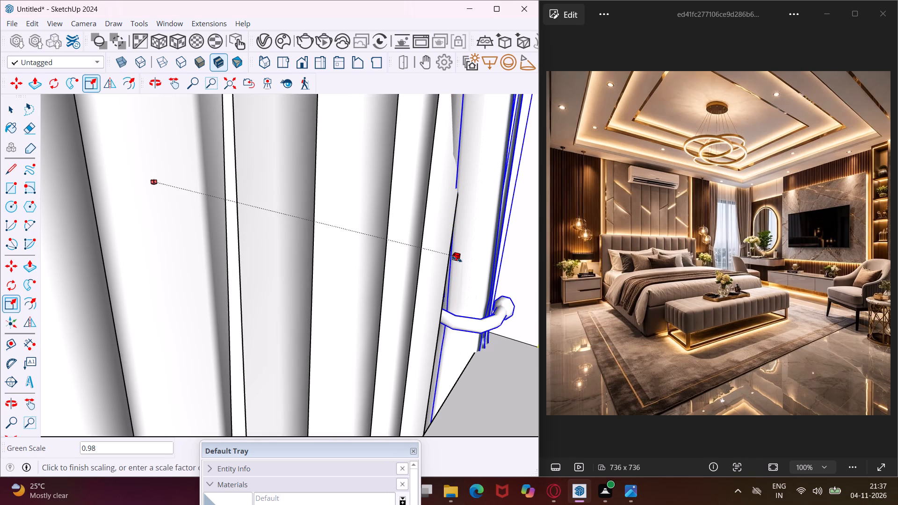
pyautogui.click(456, 259)
pyautogui.click(457, 259)
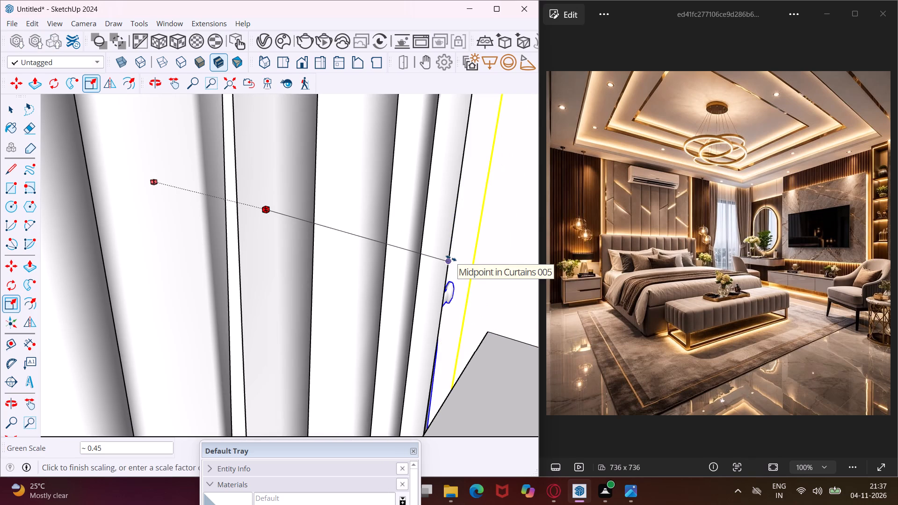
pyautogui.press('Escape')
pyautogui.press('Escape')
pyautogui.press('space')
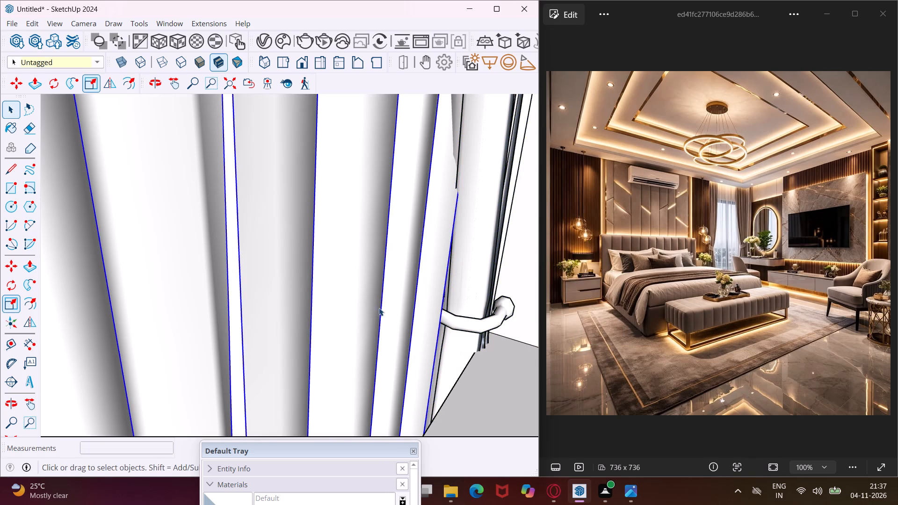
# Rotate the bed 90° on the ground plane about a point in front of the furniture, bringing it beside the room.
pyautogui.scroll(-16, 373, 305)
pyautogui.scroll(-6, 366, 288)
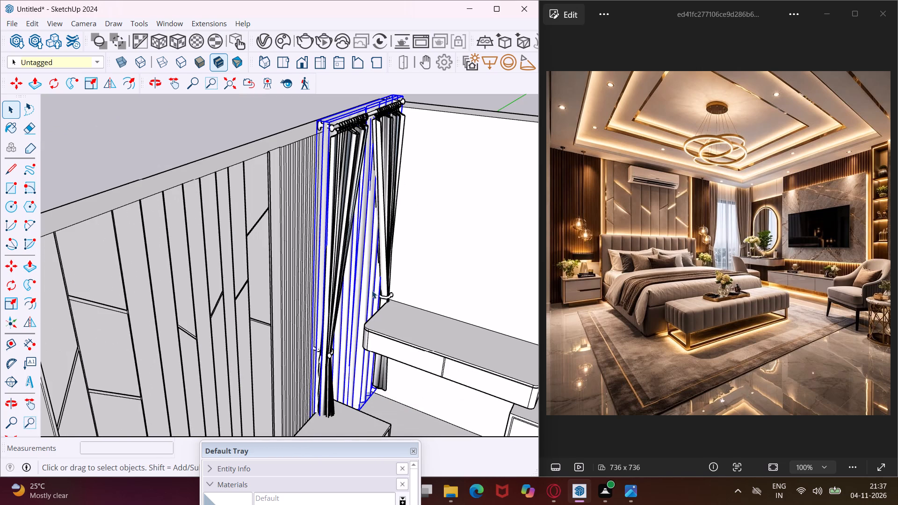
pyautogui.moveTo(374, 347); pyautogui.dragTo(316, 307, button='middle')
pyautogui.scroll(-14, 331, 284)
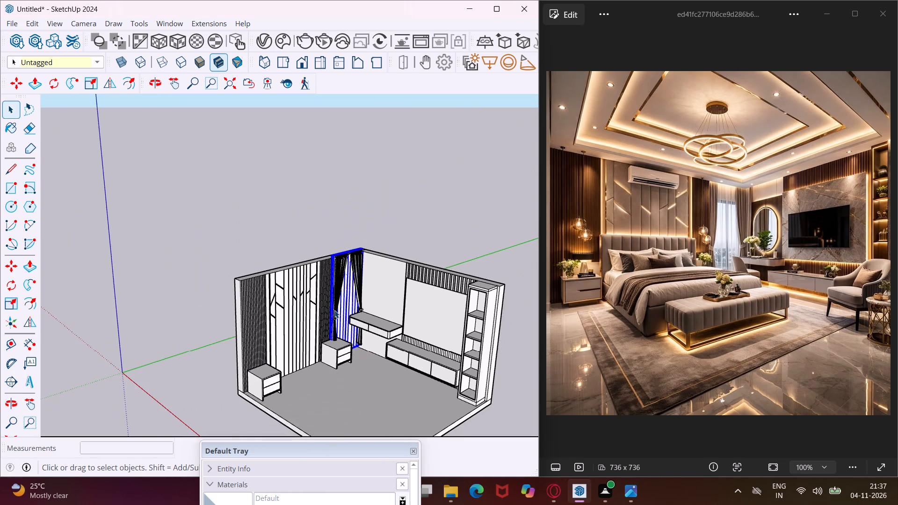
pyautogui.scroll(-9, 333, 310)
pyautogui.scroll(-7, 292, 316)
pyautogui.moveTo(383, 346); pyautogui.dragTo(391, 346, button='middle')
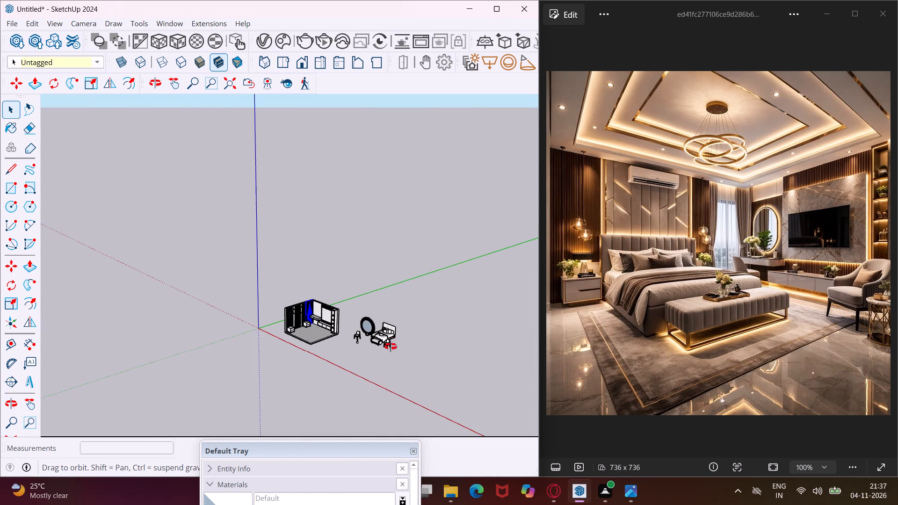
pyautogui.moveTo(391, 346); pyautogui.dragTo(433, 359, button='middle')
pyautogui.scroll(12, 393, 329)
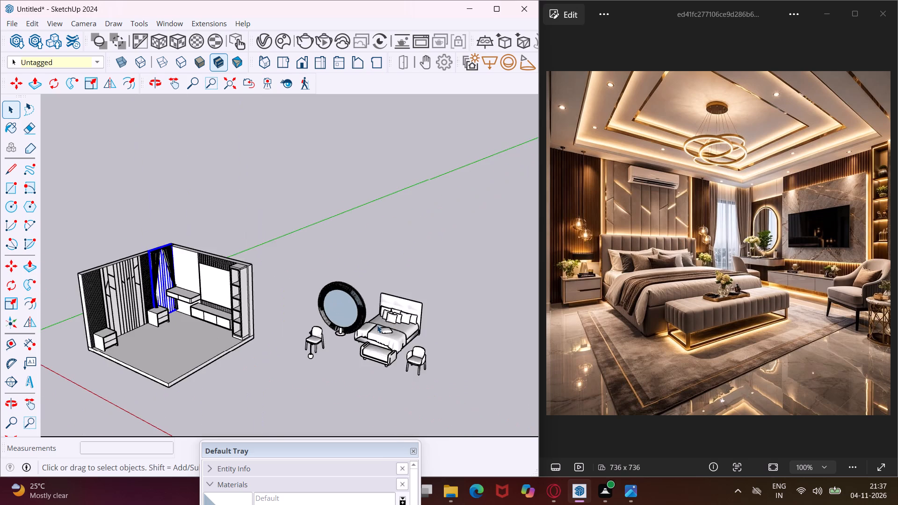
pyautogui.scroll(8, 377, 325)
pyautogui.click(397, 340)
pyautogui.scroll(-5, 319, 320)
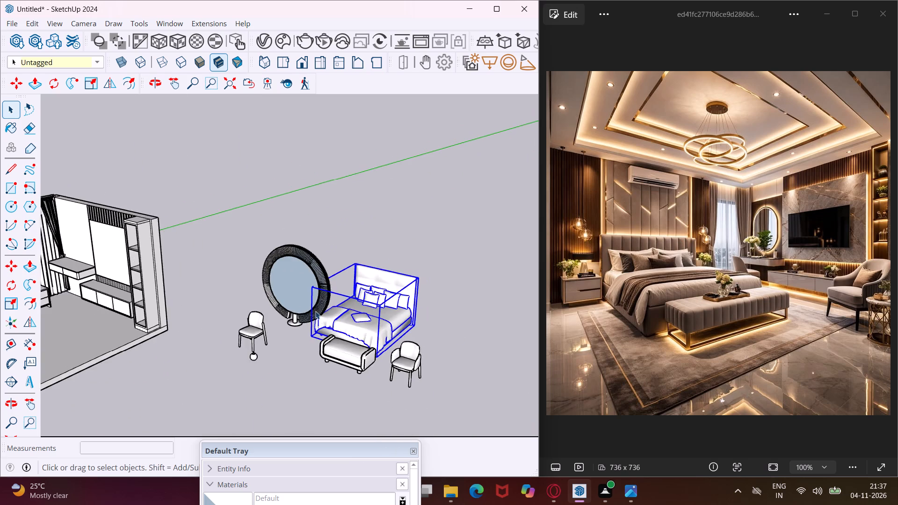
pyautogui.scroll(-6, 314, 310)
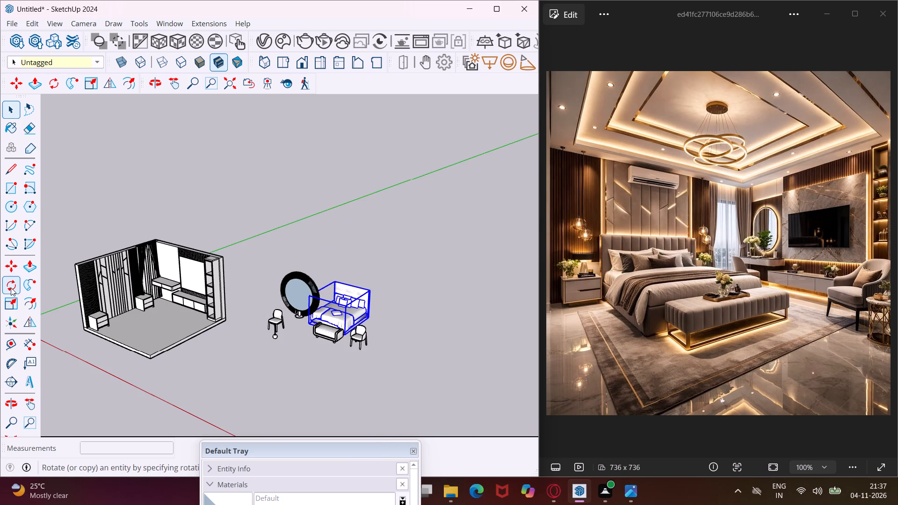
pyautogui.click(11, 288)
pyautogui.scroll(12, 265, 332)
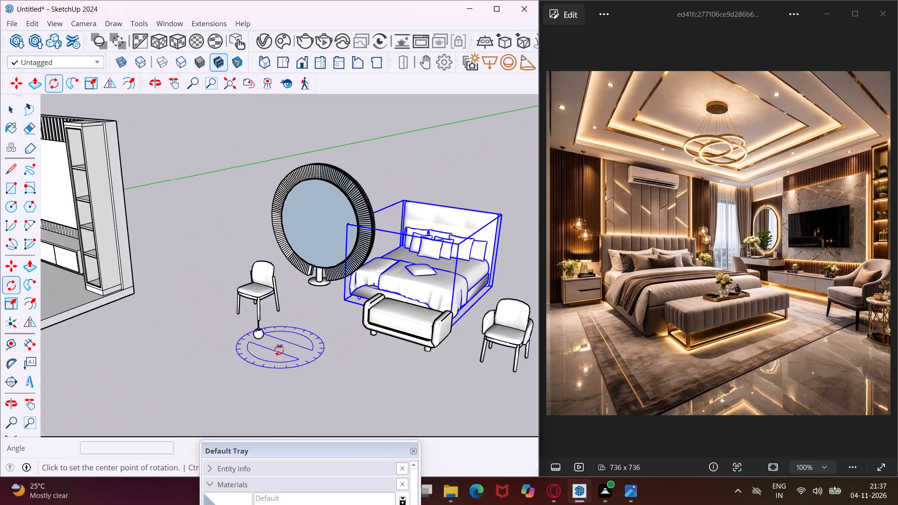
pyautogui.click(275, 376)
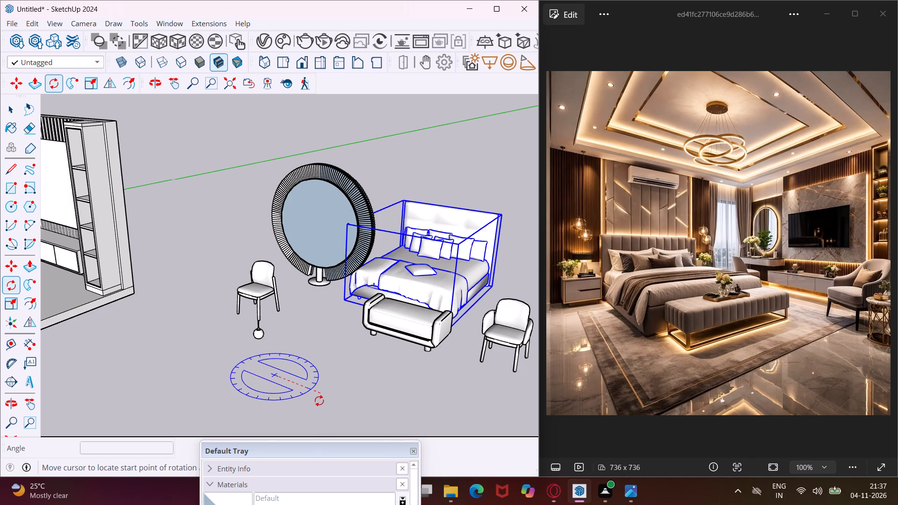
pyautogui.click(320, 400)
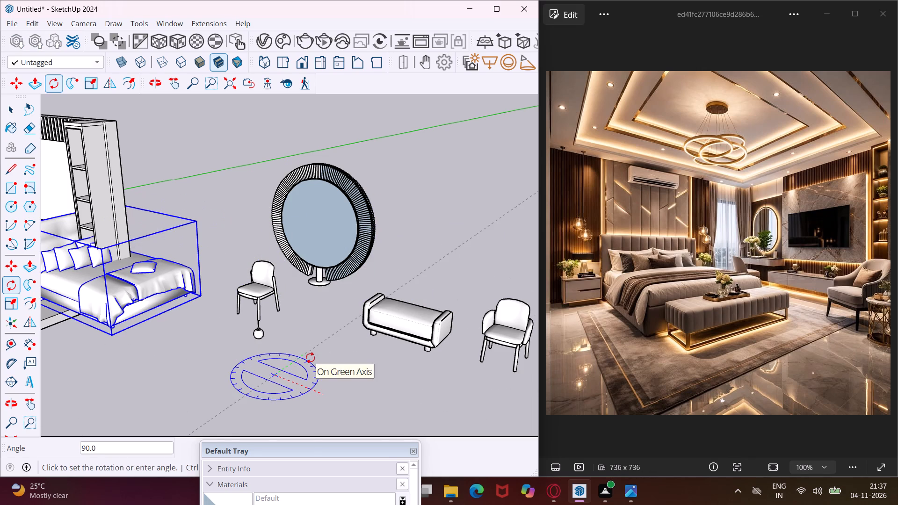
pyautogui.click(310, 358)
# Scale the bed's length along the green axis from the foot end to 6'.
pyautogui.scroll(-4, 274, 325)
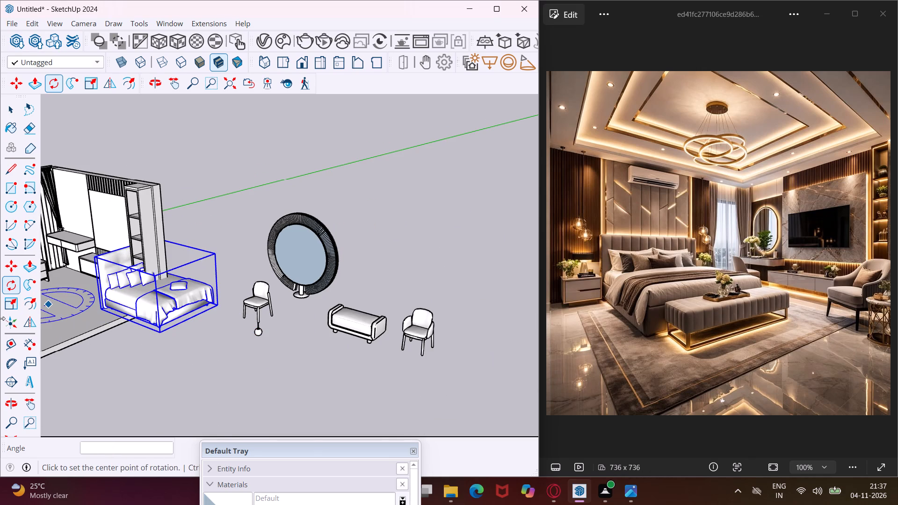
pyautogui.click(8, 303)
pyautogui.scroll(3, 162, 297)
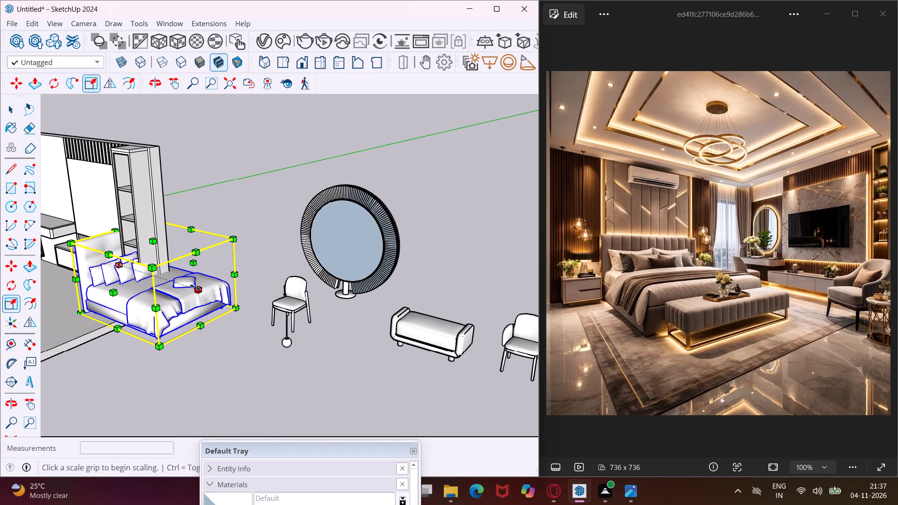
pyautogui.click(195, 287)
pyautogui.click(202, 292)
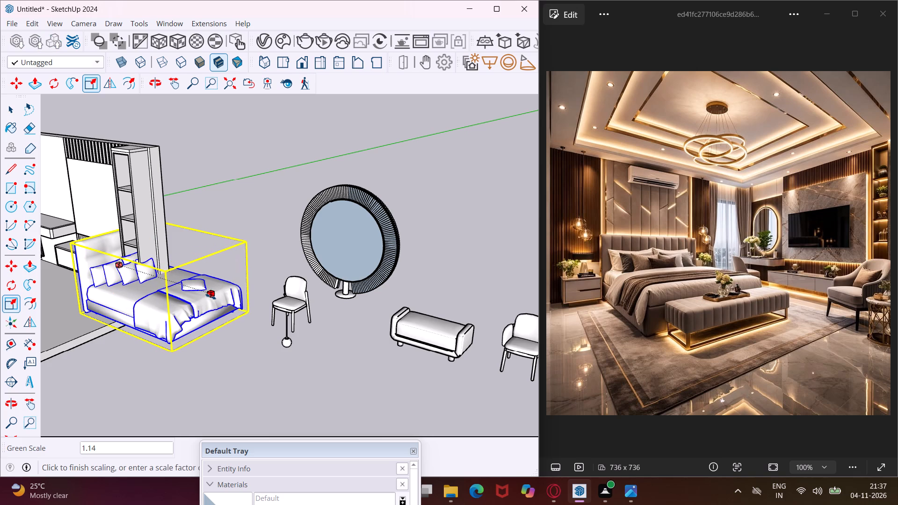
pyautogui.write("6'")
pyautogui.press('Return')
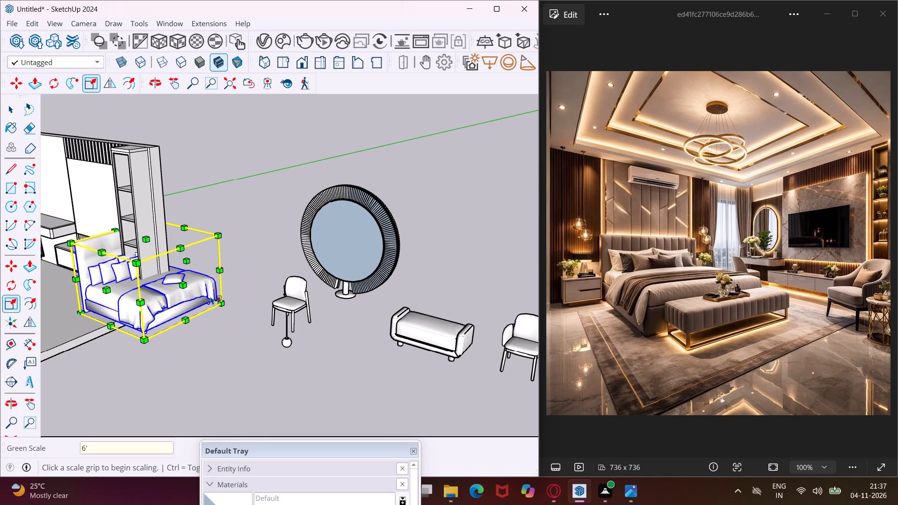
# Scale the bed's width along the red axis from its near side to 6'.
pyautogui.scroll(3, 204, 296)
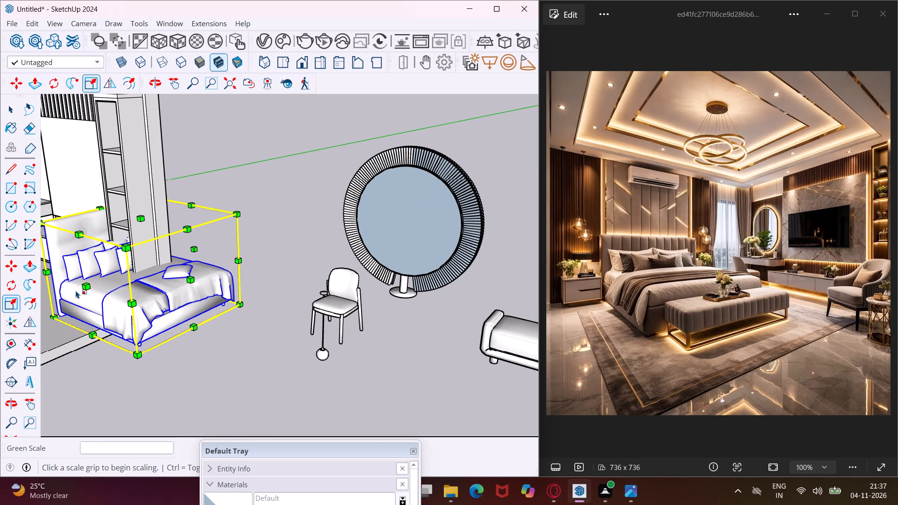
pyautogui.click(85, 289)
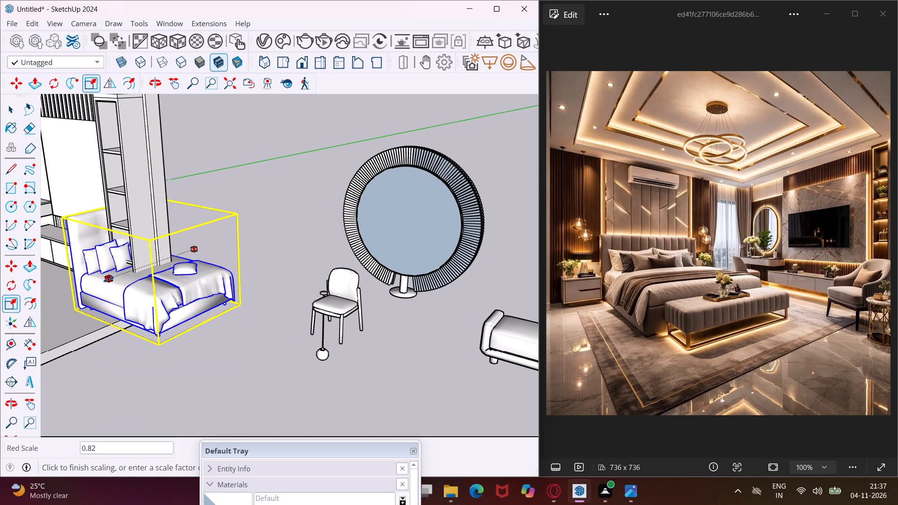
pyautogui.write("6'")
pyautogui.press('Return')
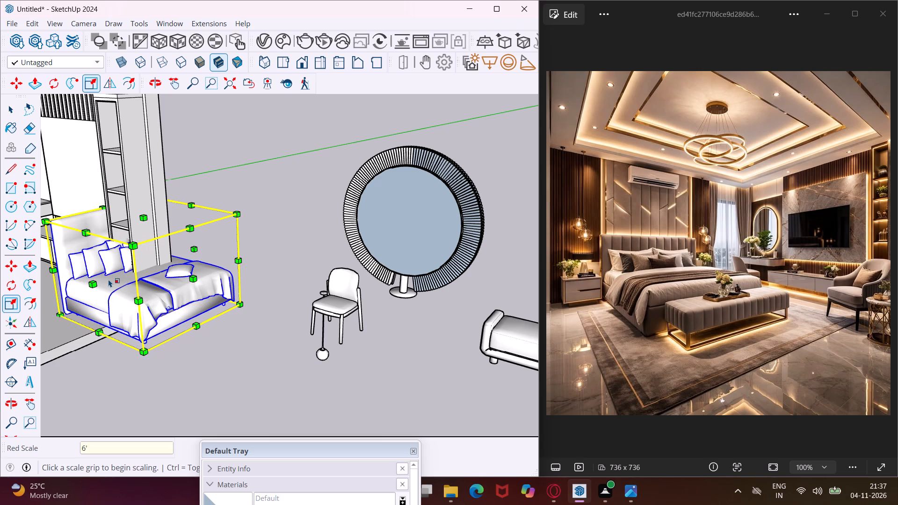
# Move the bed by its headboard-side bottom corner about 13' 7" into the room, against the panelled wall between the nightstands.
pyautogui.scroll(-5, 109, 279)
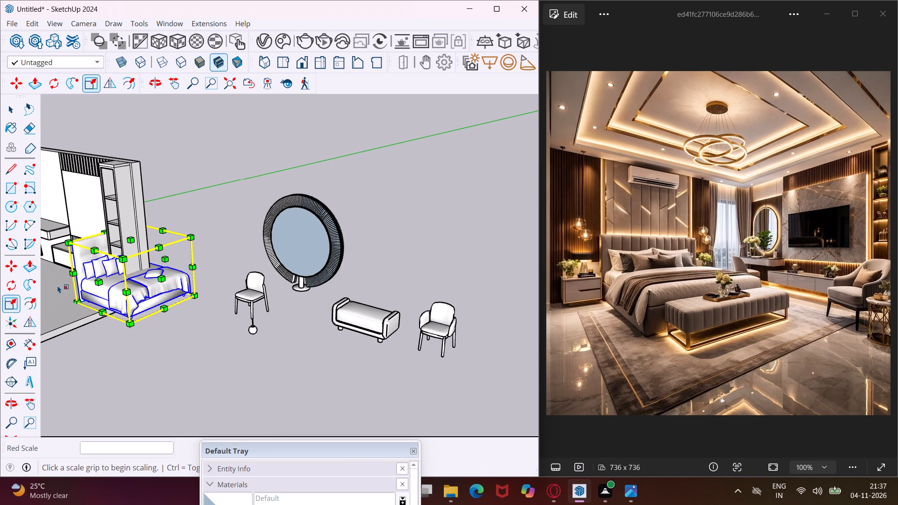
pyautogui.press('m')
pyautogui.scroll(6, 69, 301)
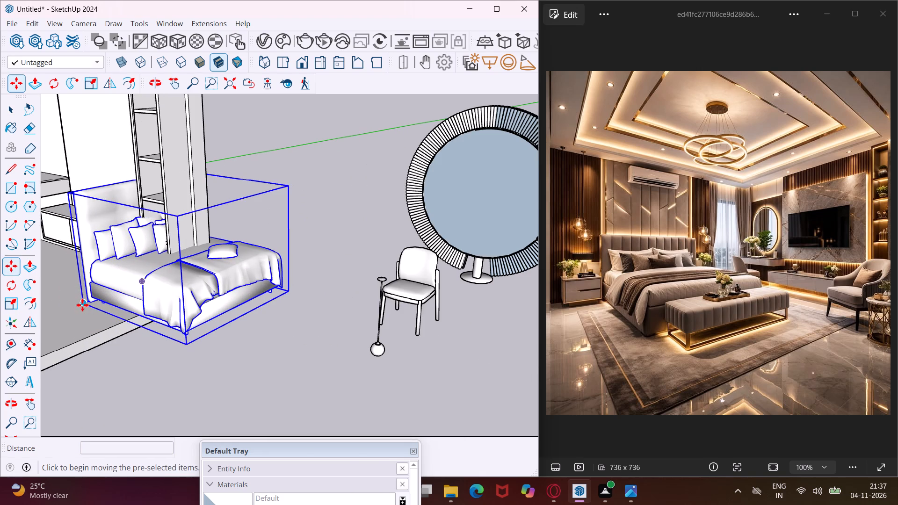
pyautogui.click(82, 305)
pyautogui.scroll(-10, 101, 260)
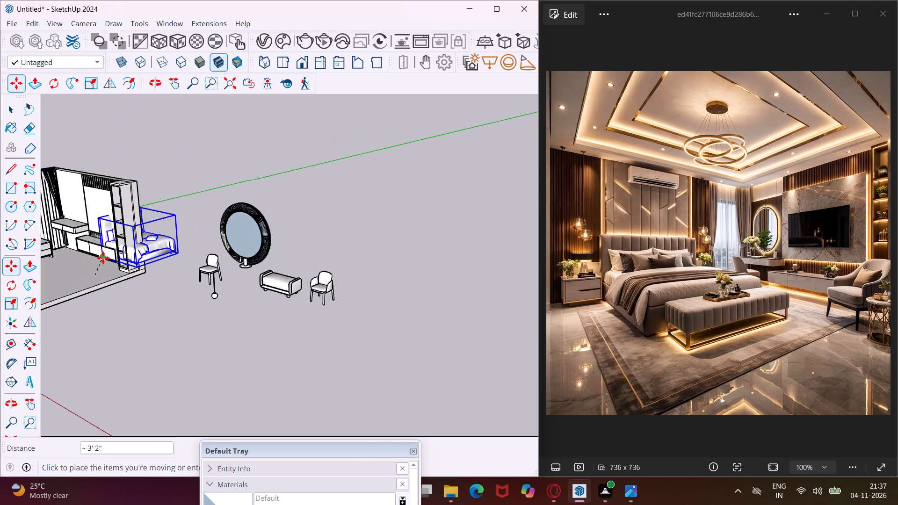
pyautogui.scroll(-12, 103, 258)
pyautogui.scroll(2, 61, 262)
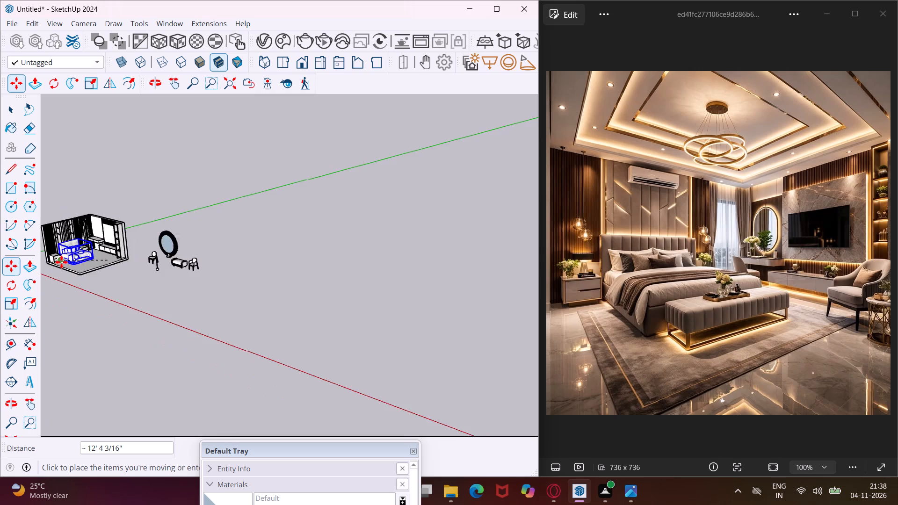
pyautogui.scroll(9, 61, 262)
pyautogui.moveTo(61, 262); pyautogui.dragTo(203, 290, button='middle')
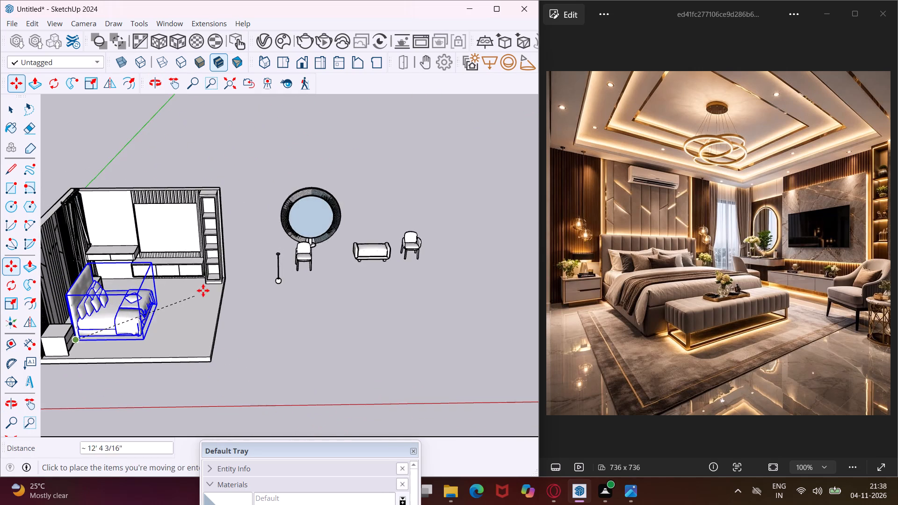
pyautogui.scroll(-4, 203, 289)
pyautogui.scroll(4, 116, 309)
pyautogui.moveTo(116, 309); pyautogui.dragTo(36, 344, button='middle')
pyautogui.scroll(14, 120, 305)
pyautogui.moveTo(126, 271); pyautogui.dragTo(19, 331, button='middle')
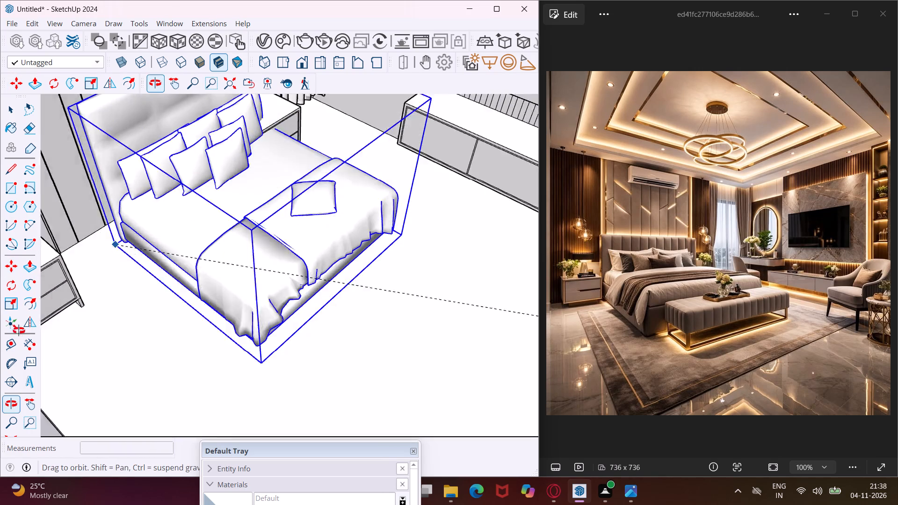
pyautogui.moveTo(19, 331); pyautogui.dragTo(11, 336, button='middle')
pyautogui.scroll(3, 64, 279)
pyautogui.scroll(2, 72, 236)
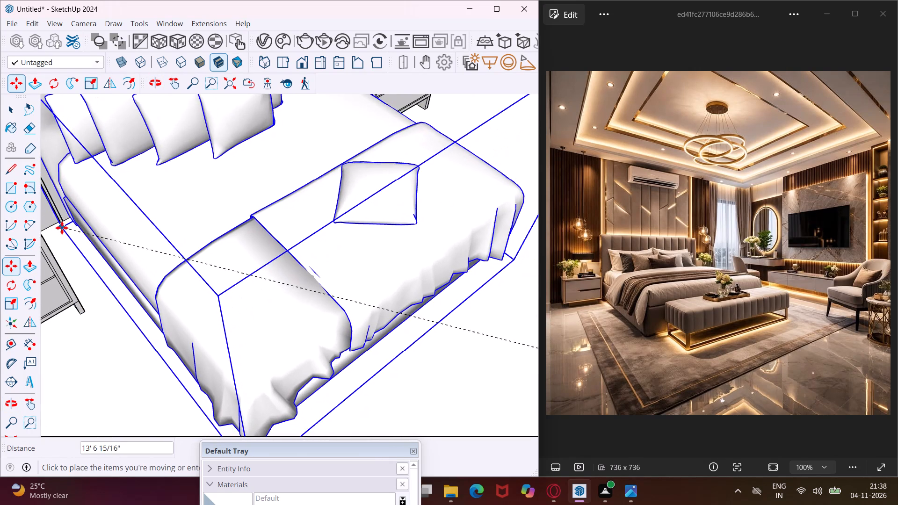
pyautogui.click(62, 228)
# Examine the bed's placement on the floor, against the panelled wall and between the nightstands, and clear the selection.
pyautogui.moveTo(62, 228); pyautogui.dragTo(132, 118, button='middle')
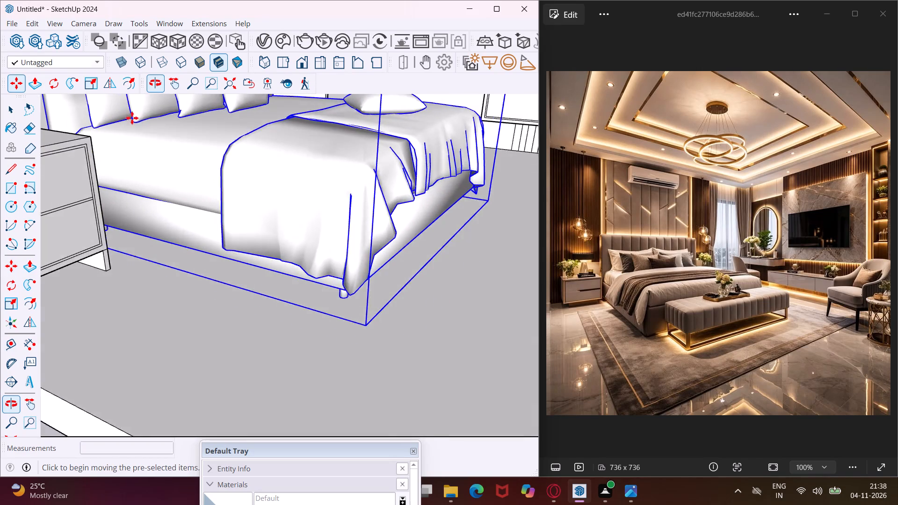
pyautogui.scroll(1, 132, 117)
pyautogui.scroll(-5, 117, 142)
pyautogui.moveTo(130, 182); pyautogui.dragTo(156, 138, button='middle')
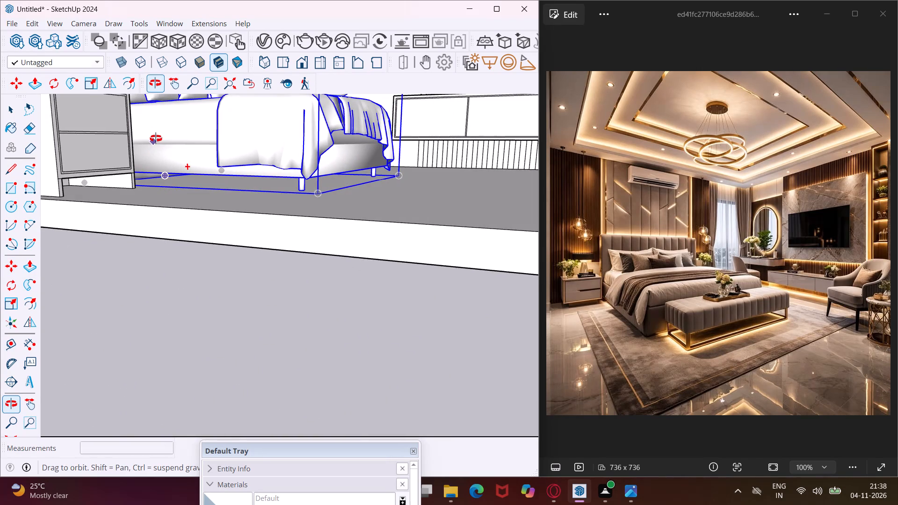
pyautogui.moveTo(156, 138); pyautogui.dragTo(109, 307, button='middle')
pyautogui.scroll(-4, 167, 299)
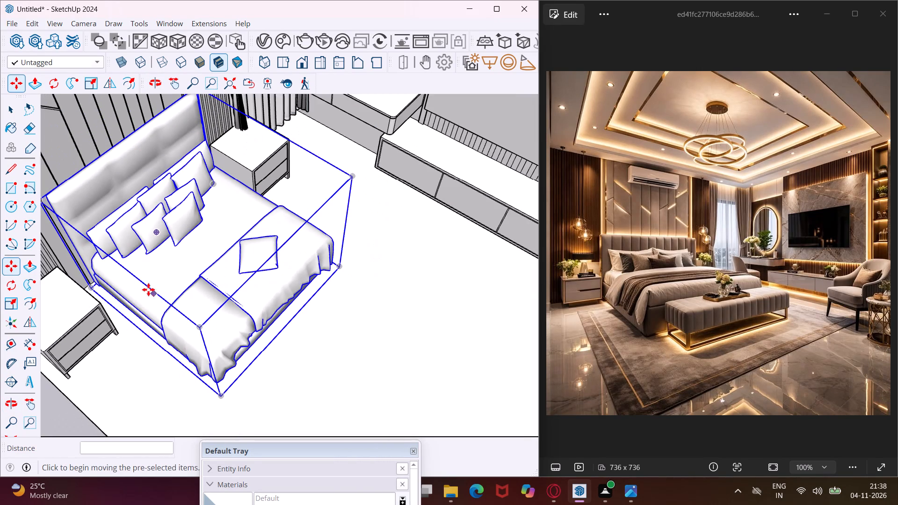
pyautogui.moveTo(140, 281); pyautogui.dragTo(314, 228, button='middle')
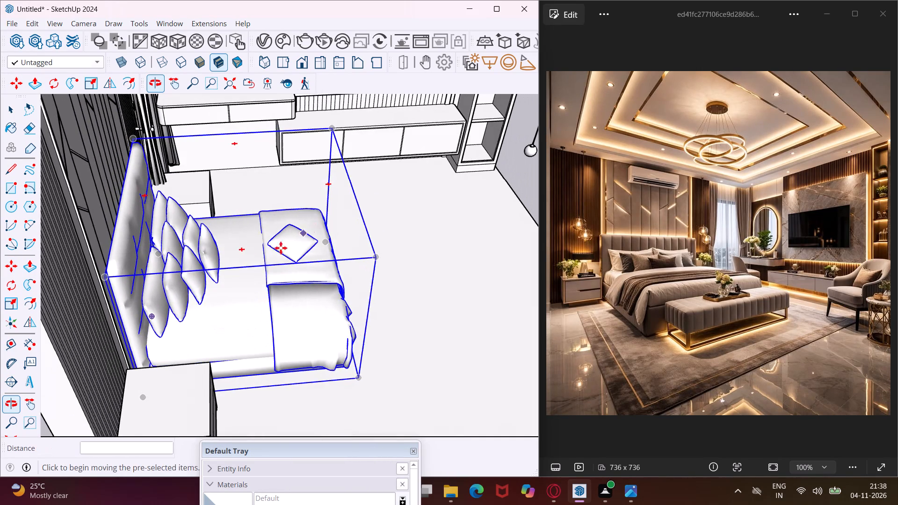
pyautogui.scroll(-5, 239, 272)
pyautogui.press('Escape')
pyautogui.press('space')
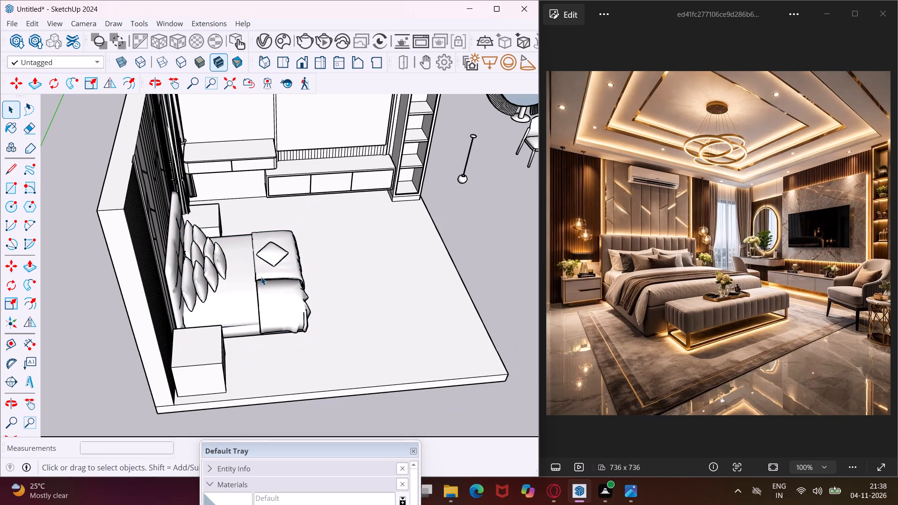
pyautogui.scroll(-3, 253, 278)
pyautogui.moveTo(264, 284); pyautogui.dragTo(181, 246, button='middle')
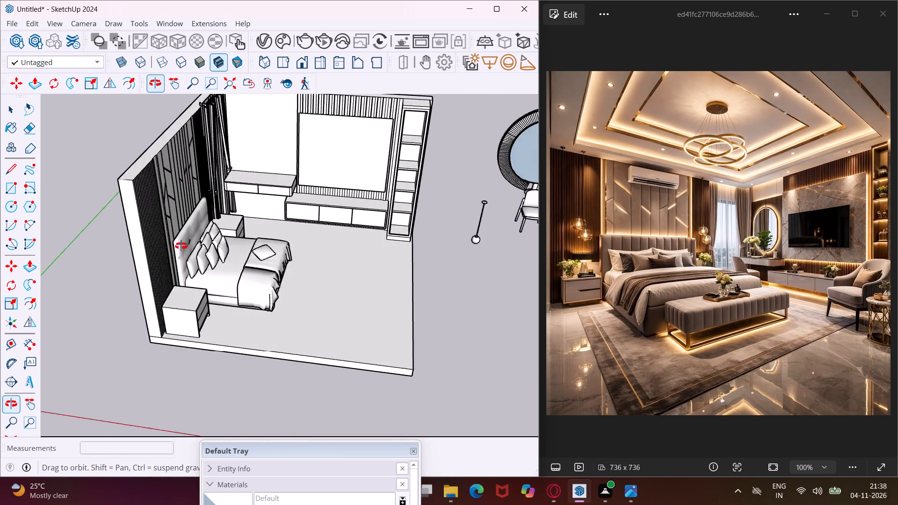
pyautogui.moveTo(181, 246); pyautogui.dragTo(127, 211, button='middle')
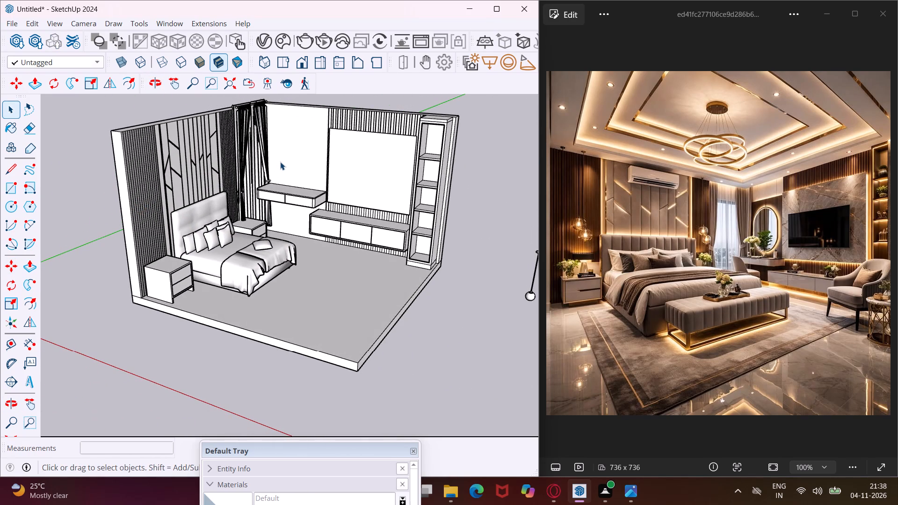
pyautogui.scroll(1, 280, 162)
pyautogui.scroll(-5, 249, 184)
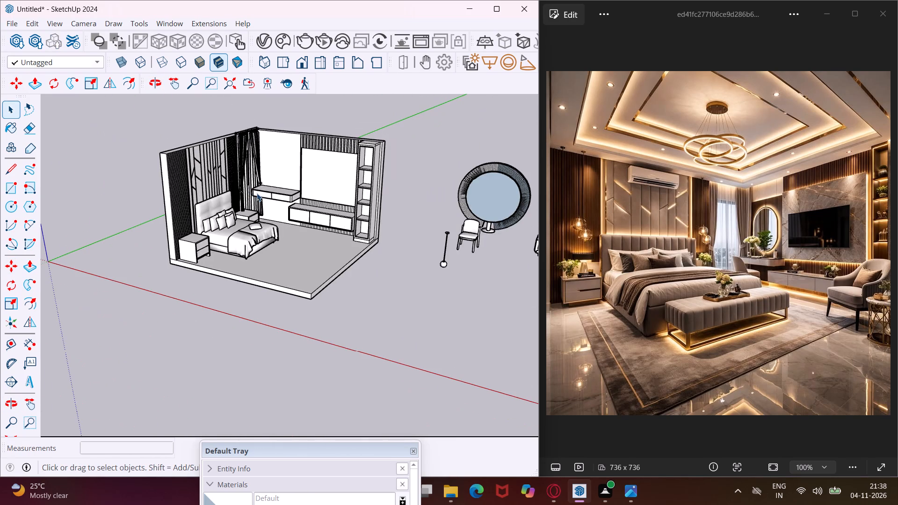
# Rotate the round mirror 180° on the ground plane about a point near the loose furniture outside the room.
pyautogui.moveTo(513, 198); pyautogui.dragTo(305, 196, button='middle')
pyautogui.scroll(-3, 300, 195)
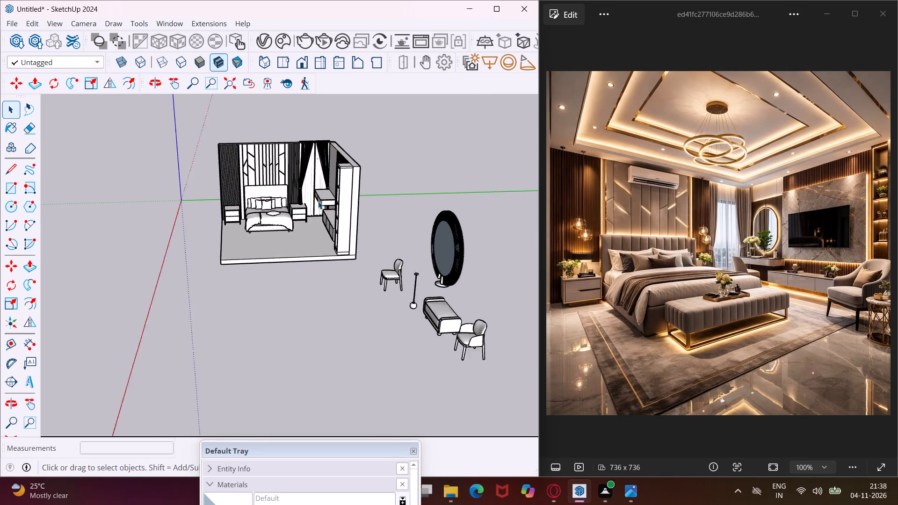
pyautogui.scroll(3, 446, 254)
pyautogui.click(437, 256)
pyautogui.moveTo(421, 256); pyautogui.dragTo(413, 256, button='middle')
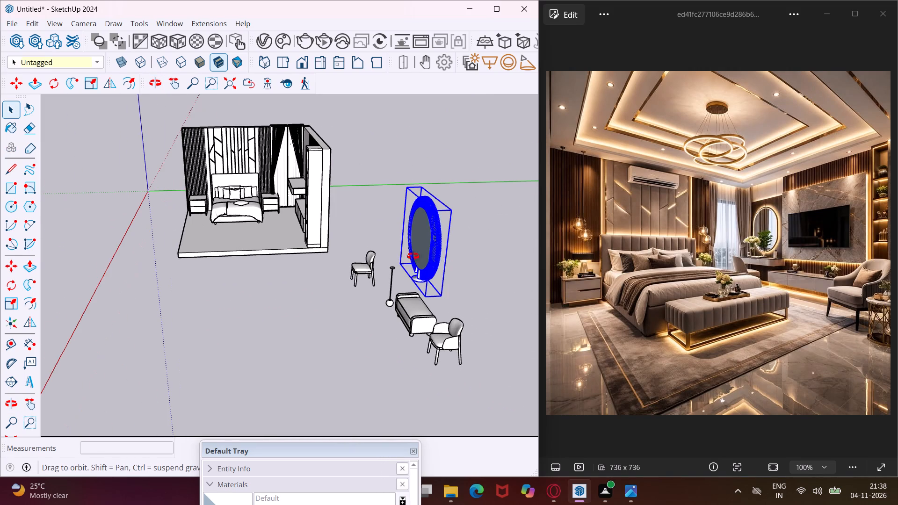
pyautogui.moveTo(413, 256); pyautogui.dragTo(233, 216, button='middle')
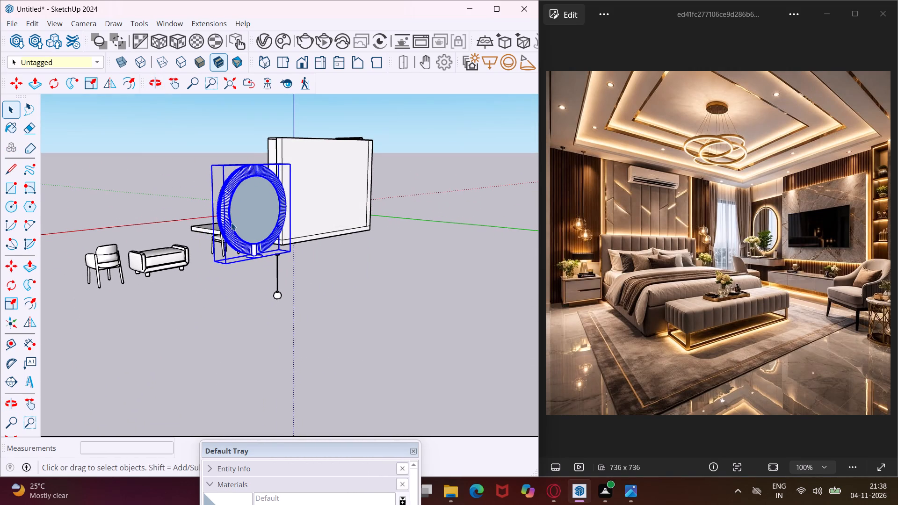
pyautogui.click(8, 281)
pyautogui.moveTo(115, 301); pyautogui.dragTo(168, 320, button='middle')
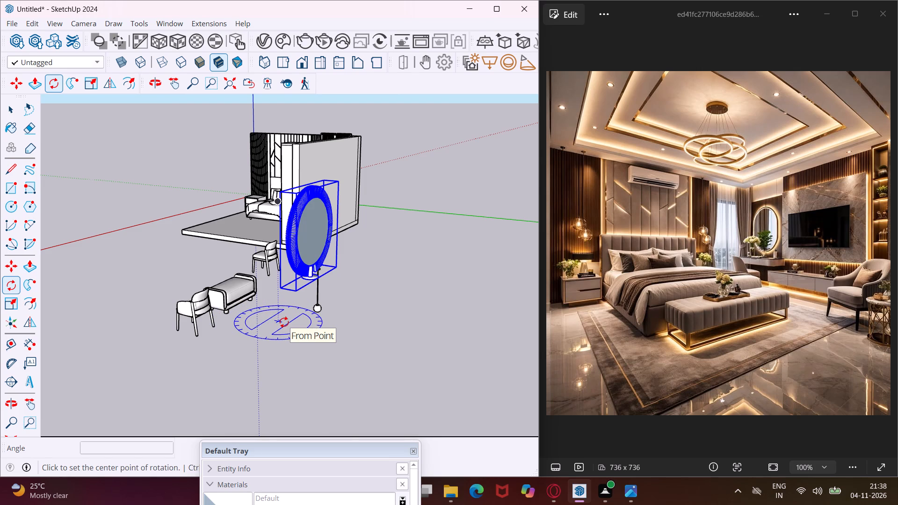
pyautogui.click(284, 322)
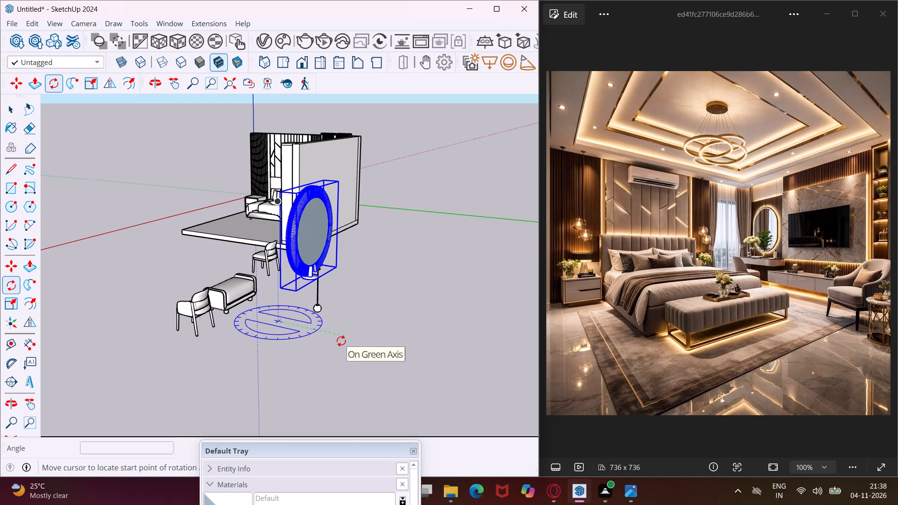
pyautogui.click(341, 341)
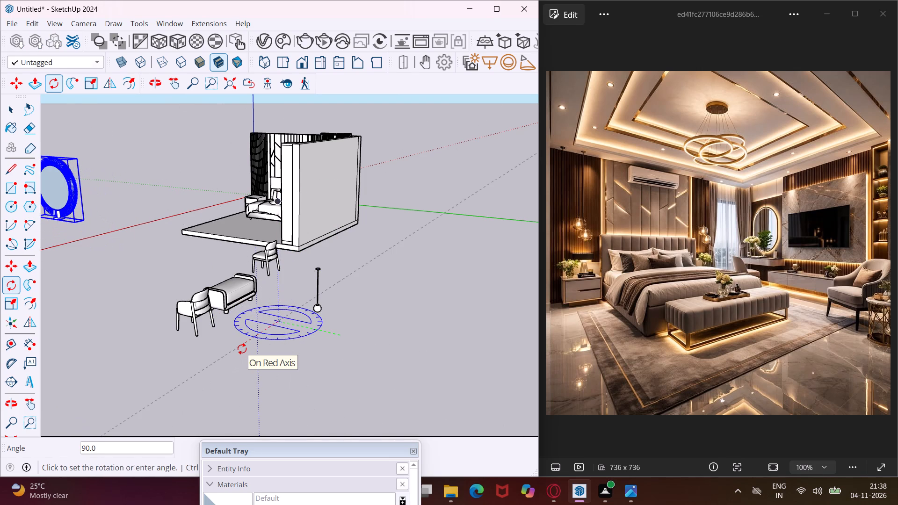
pyautogui.click(263, 315)
# Move the round mirror by its base about 31' 7" onto the top of the floating dressing table beside the drapes.
pyautogui.moveTo(210, 221); pyautogui.dragTo(424, 239, button='middle')
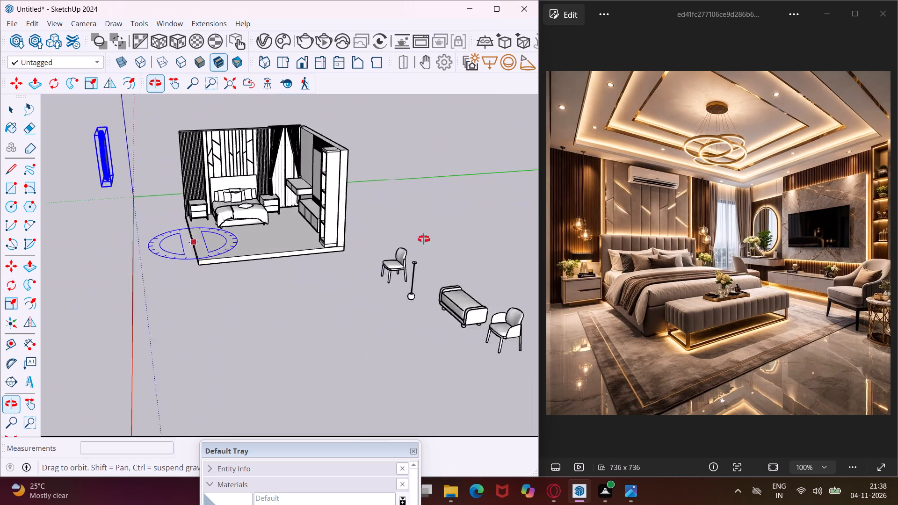
pyautogui.moveTo(424, 239); pyautogui.dragTo(468, 227, button='middle')
pyautogui.scroll(-6, 264, 270)
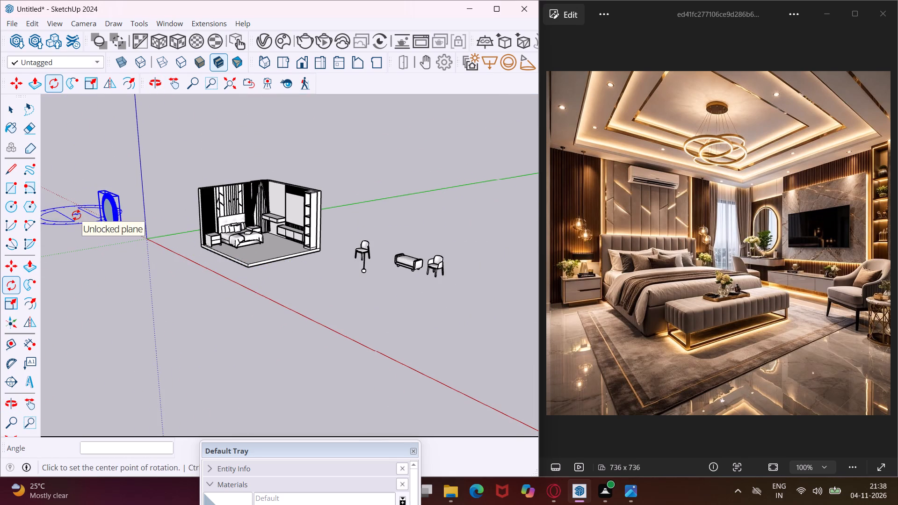
pyautogui.press('m')
pyautogui.scroll(12, 87, 216)
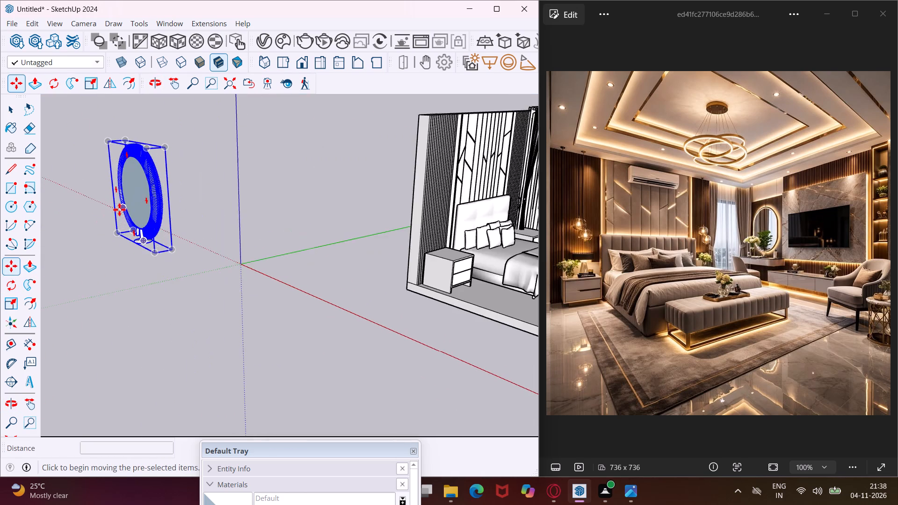
pyautogui.scroll(6, 119, 209)
pyautogui.scroll(8, 151, 237)
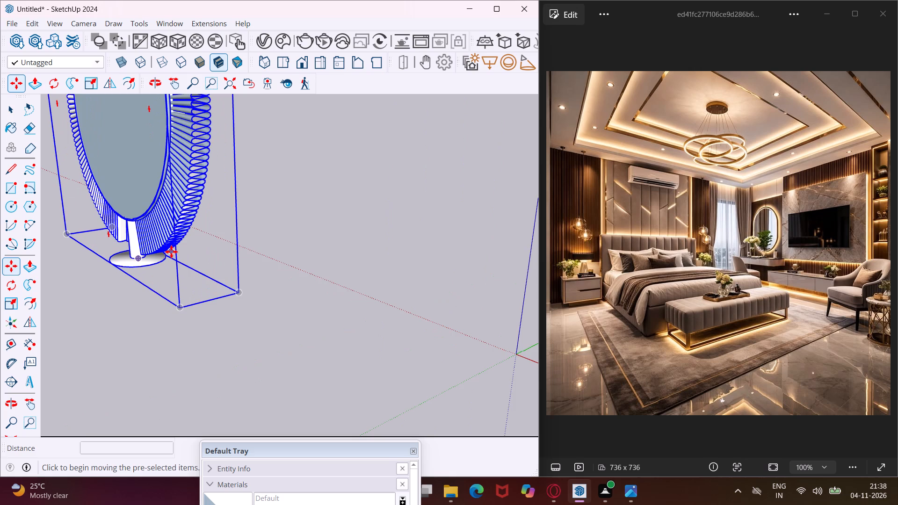
pyautogui.scroll(3, 171, 251)
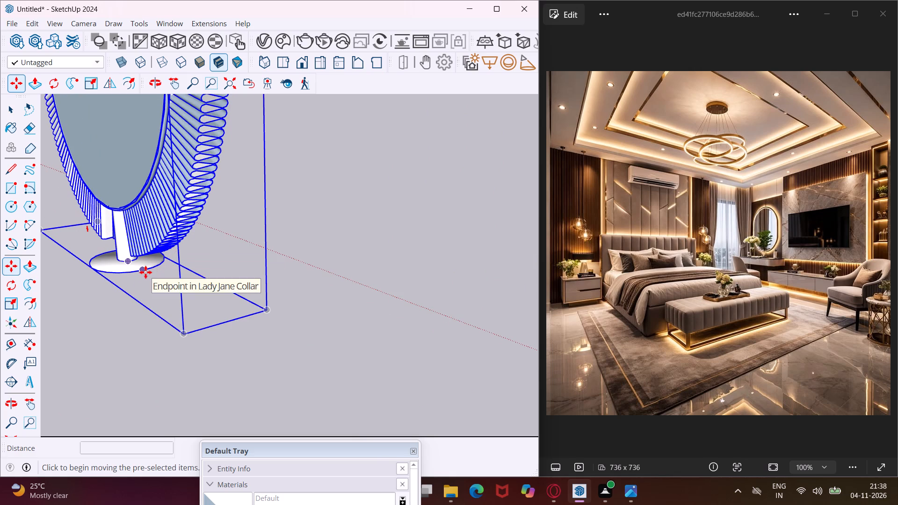
pyautogui.click(145, 272)
pyautogui.scroll(-16, 125, 260)
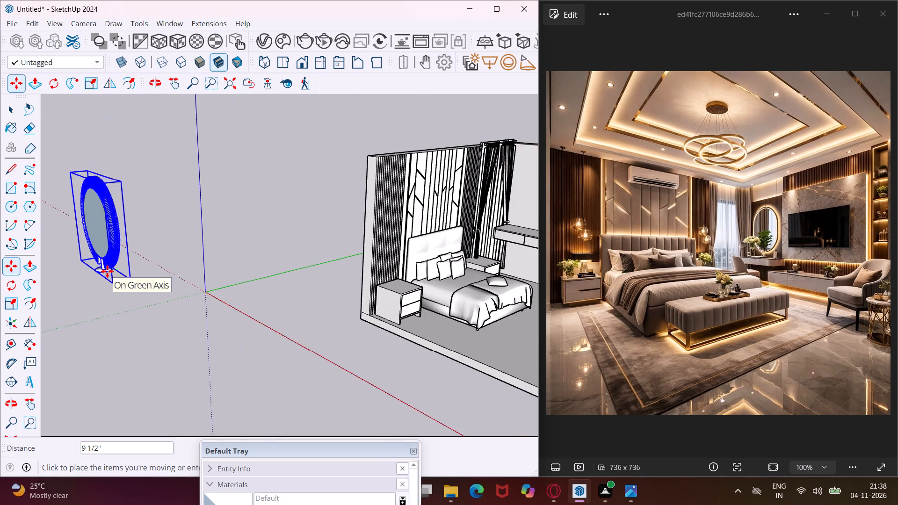
pyautogui.scroll(-4, 107, 271)
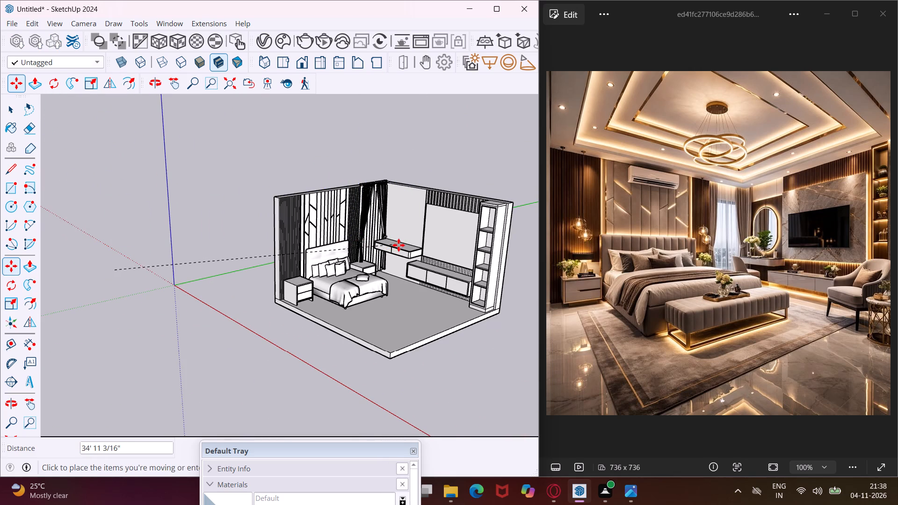
pyautogui.scroll(6, 398, 245)
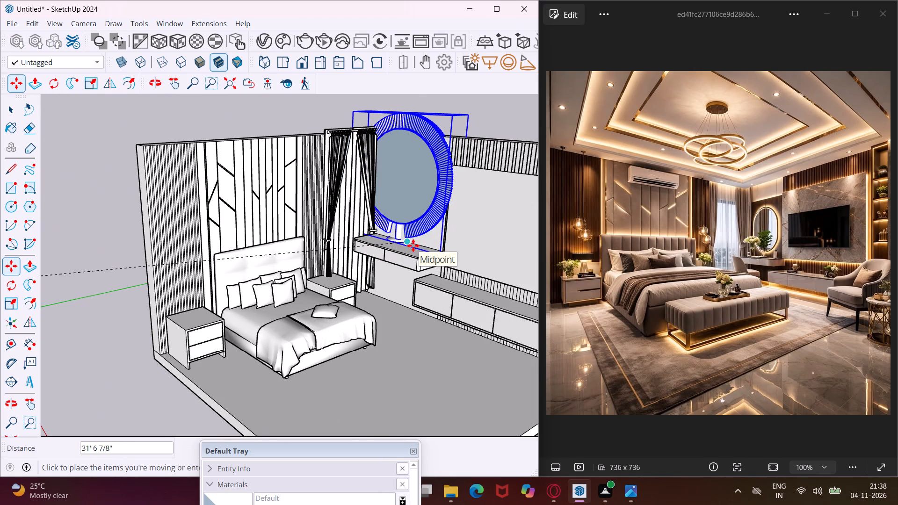
pyautogui.click(413, 245)
# Scale the round mirror down uniformly from its top corner towards the opposite corner to suit the dressing table wall.
pyautogui.moveTo(404, 237); pyautogui.dragTo(433, 250, button='middle')
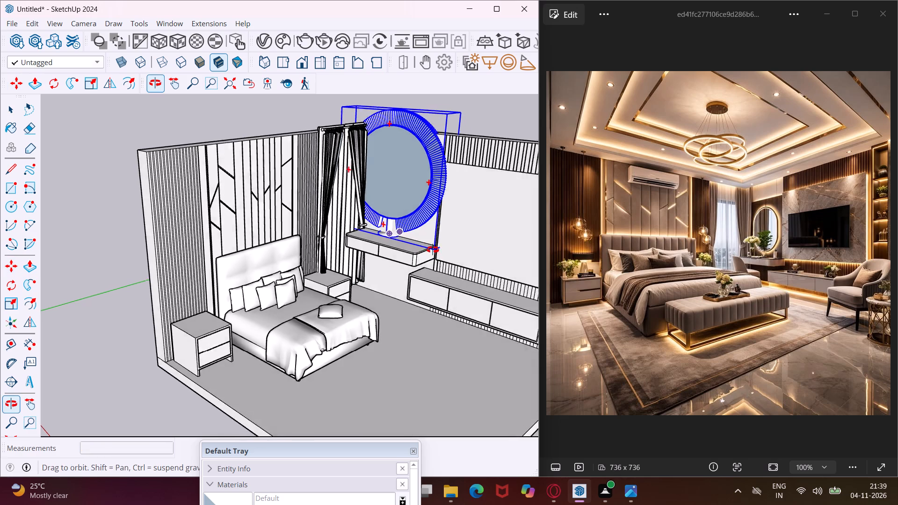
pyautogui.moveTo(433, 250); pyautogui.dragTo(456, 267, button='middle')
pyautogui.scroll(-5, 385, 236)
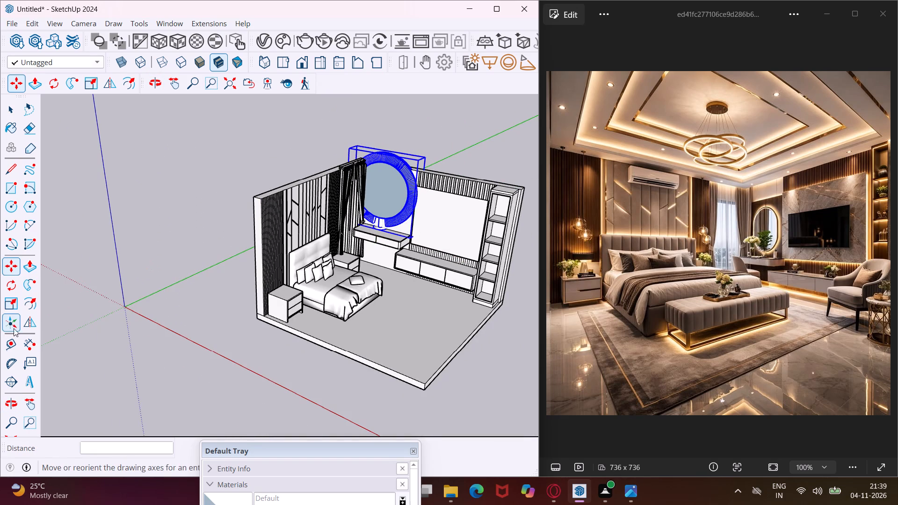
pyautogui.click(6, 308)
pyautogui.scroll(3, 357, 156)
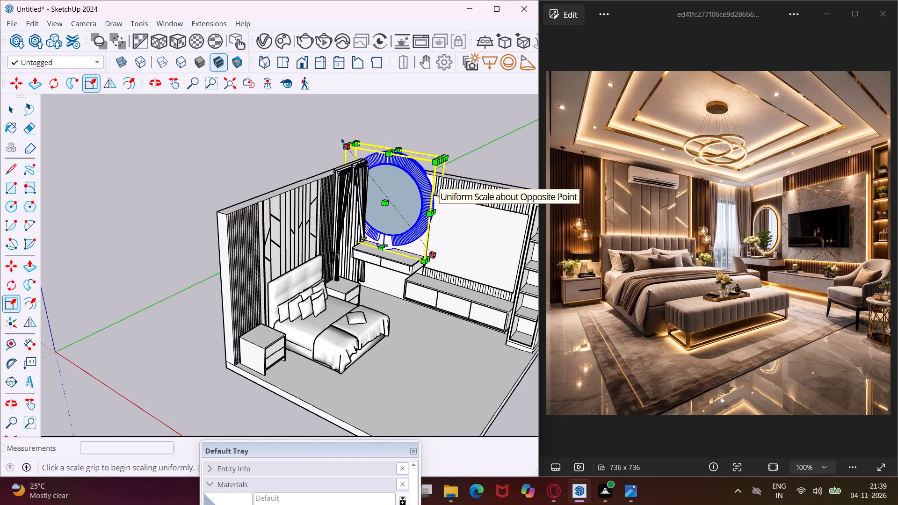
pyautogui.click(344, 144)
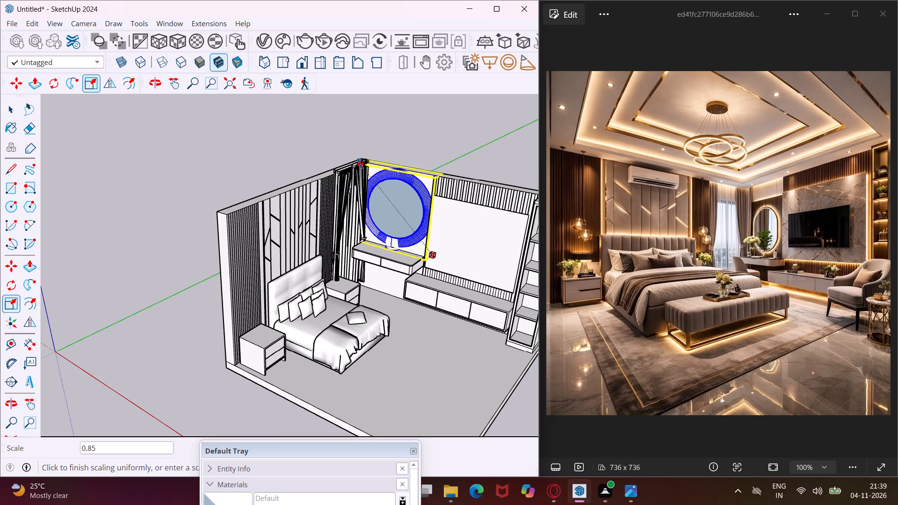
pyautogui.click(355, 160)
# Scale the round mirror's depth along the green axis to about 0.47.
pyautogui.scroll(6, 387, 196)
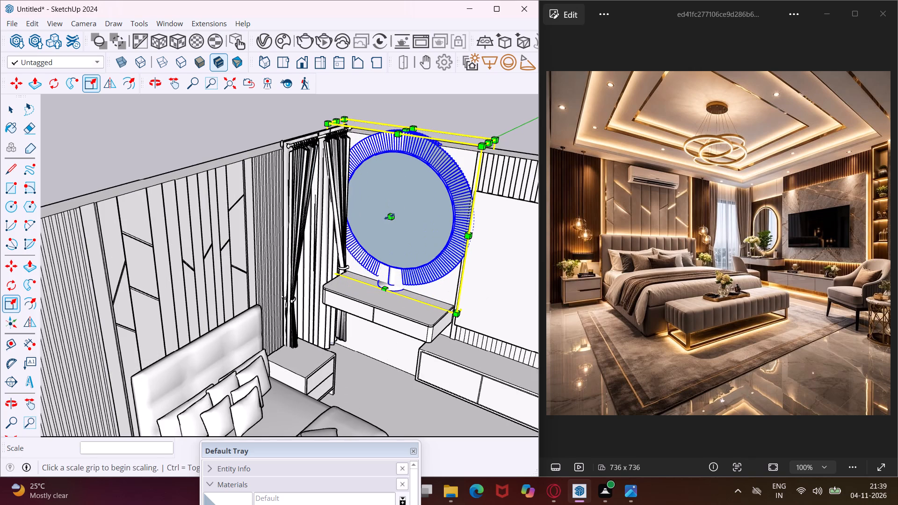
pyautogui.click(388, 218)
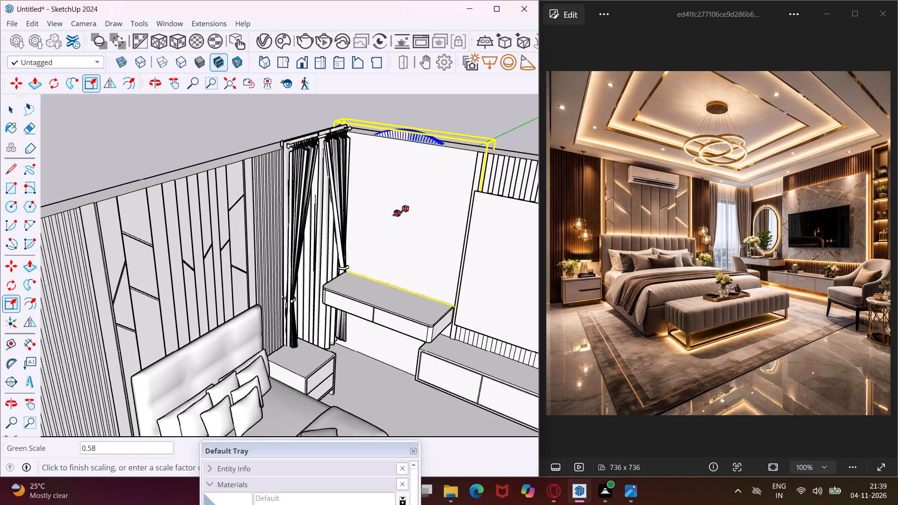
pyautogui.click(398, 213)
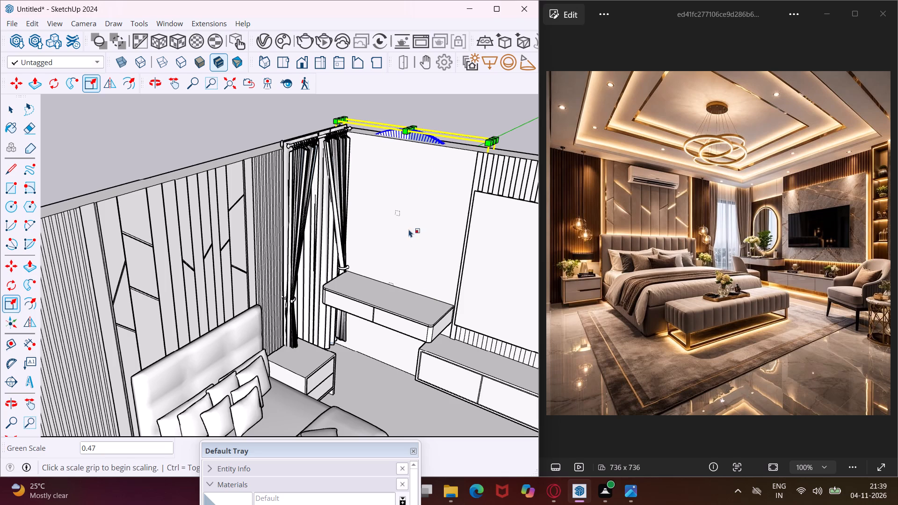
# Move the round mirror about 7 13/16" out from the wall onto the dressing table top.
pyautogui.press('m')
pyautogui.scroll(6, 421, 293)
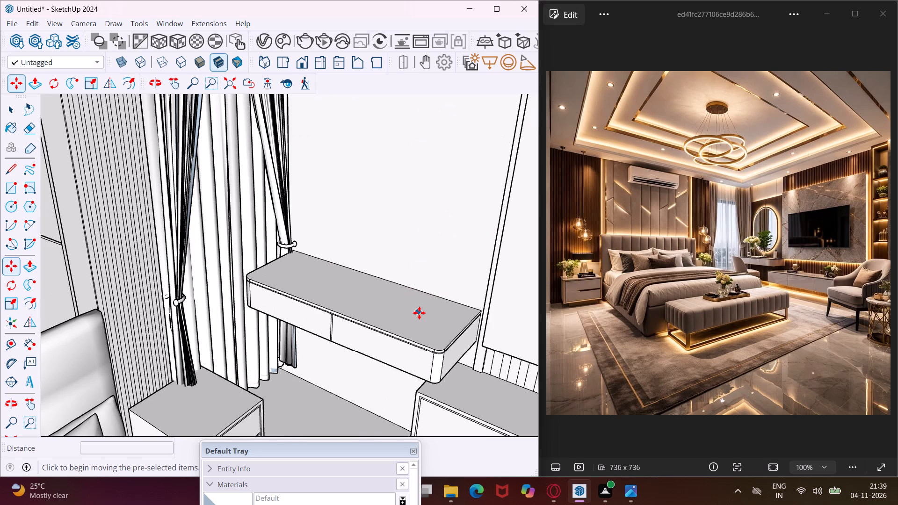
pyautogui.moveTo(420, 311); pyautogui.dragTo(420, 317)
pyautogui.click(408, 327)
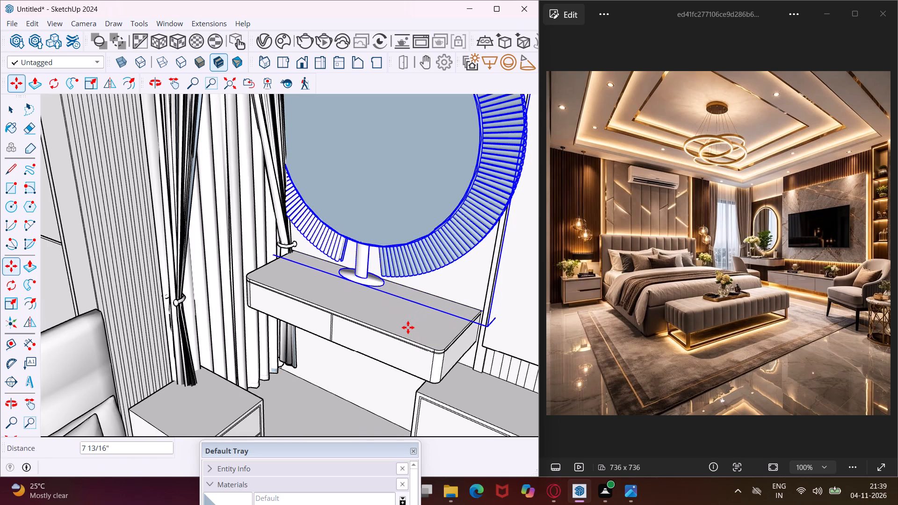
# Scale the round mirror down uniformly from its top corners in two passes, the second by about 0.86, to suit the dressing table.
pyautogui.scroll(-9, 396, 321)
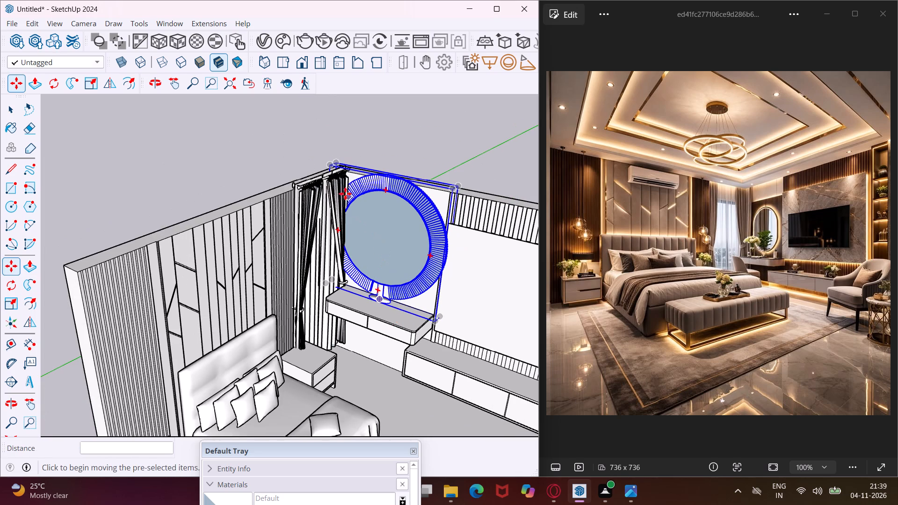
pyautogui.moveTo(342, 185); pyautogui.dragTo(428, 202, button='middle')
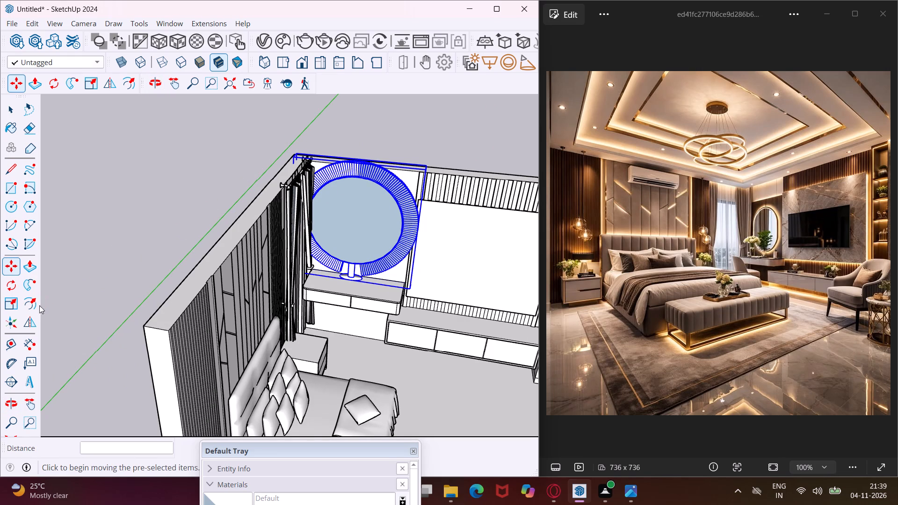
pyautogui.click(11, 306)
pyautogui.scroll(3, 323, 166)
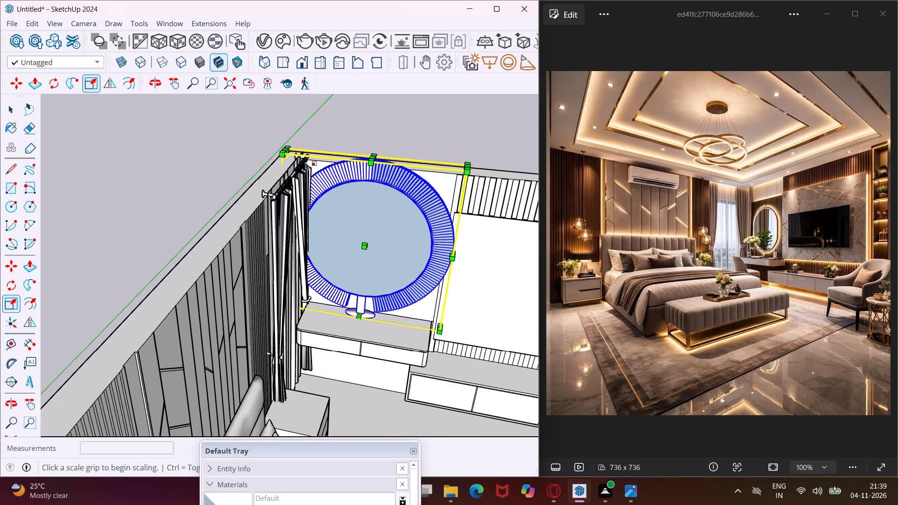
pyautogui.scroll(3, 294, 153)
pyautogui.click(277, 151)
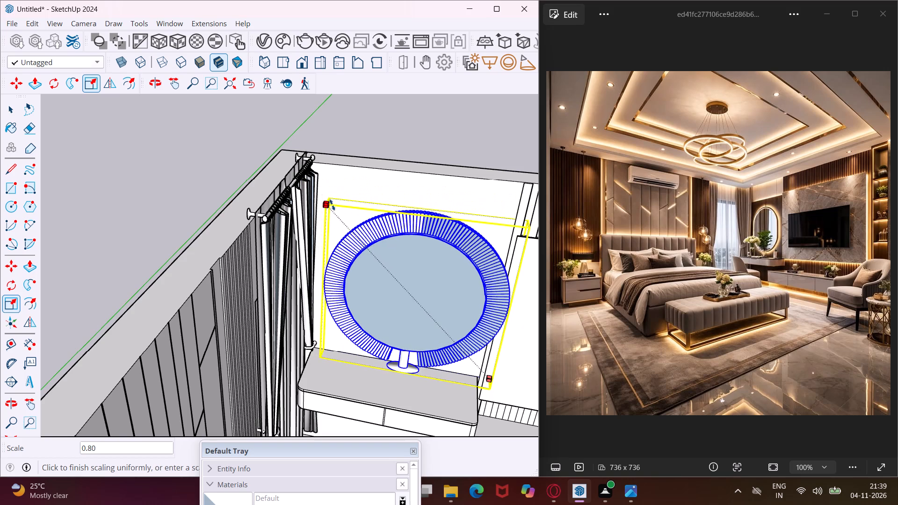
pyautogui.click(346, 231)
pyautogui.scroll(-3, 294, 225)
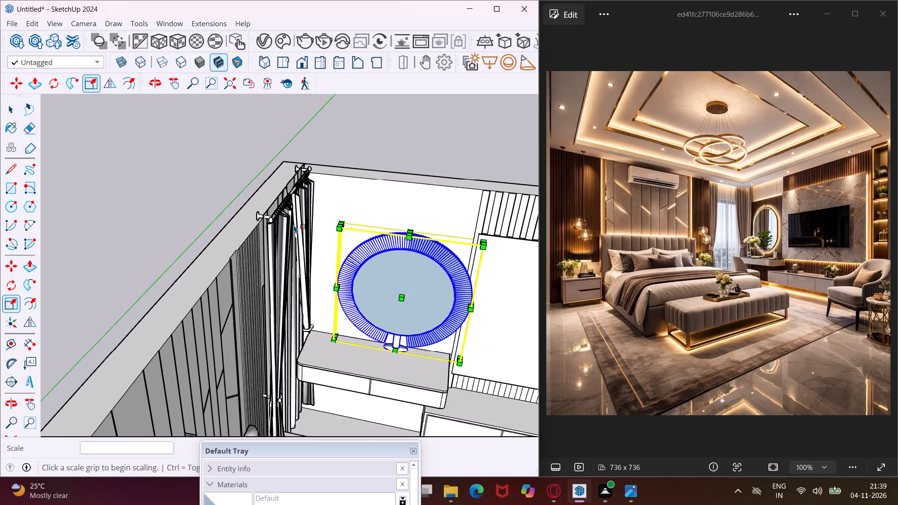
pyautogui.moveTo(398, 268); pyautogui.dragTo(341, 204, button='middle')
pyautogui.scroll(-3, 294, 190)
pyautogui.scroll(3, 458, 254)
pyautogui.click(420, 232)
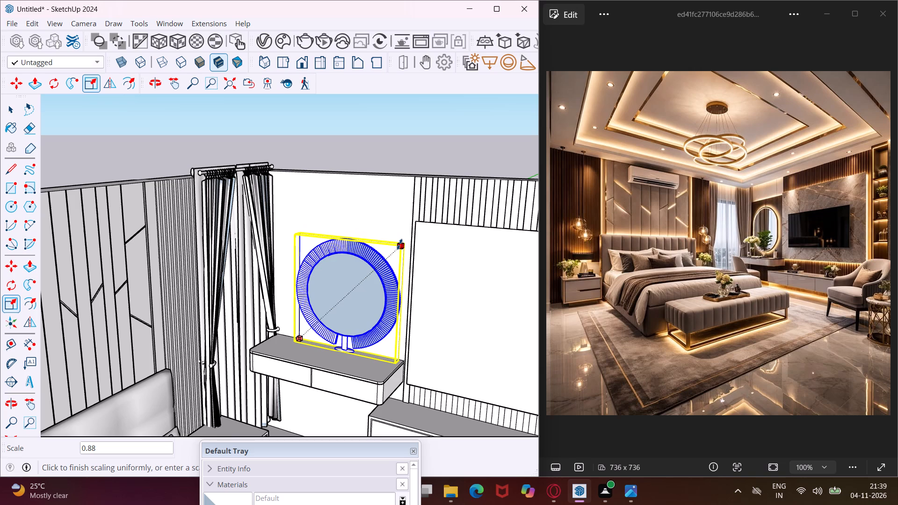
pyautogui.click(395, 246)
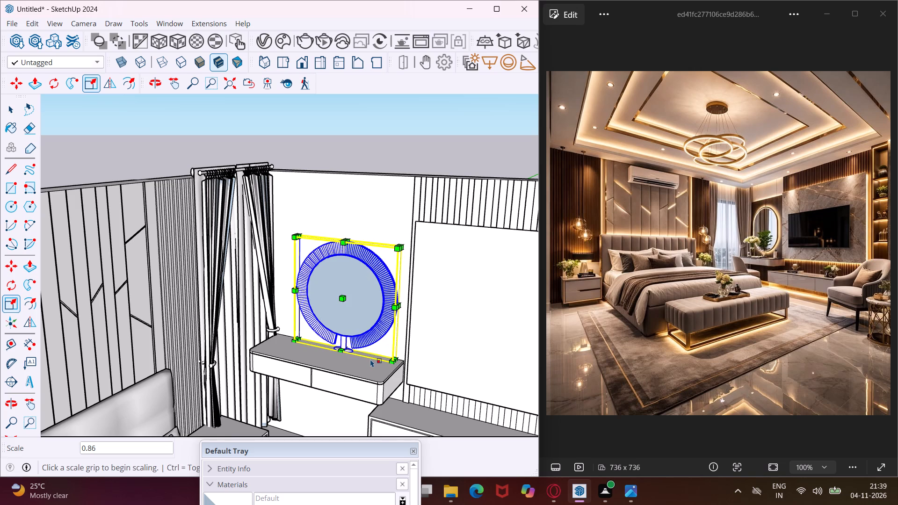
# Shift the round mirror sideways along the dressing table towards the drapes to centre it on the top.
pyautogui.scroll(9, 370, 359)
pyautogui.press('m')
pyautogui.scroll(3, 369, 397)
pyautogui.click(371, 398)
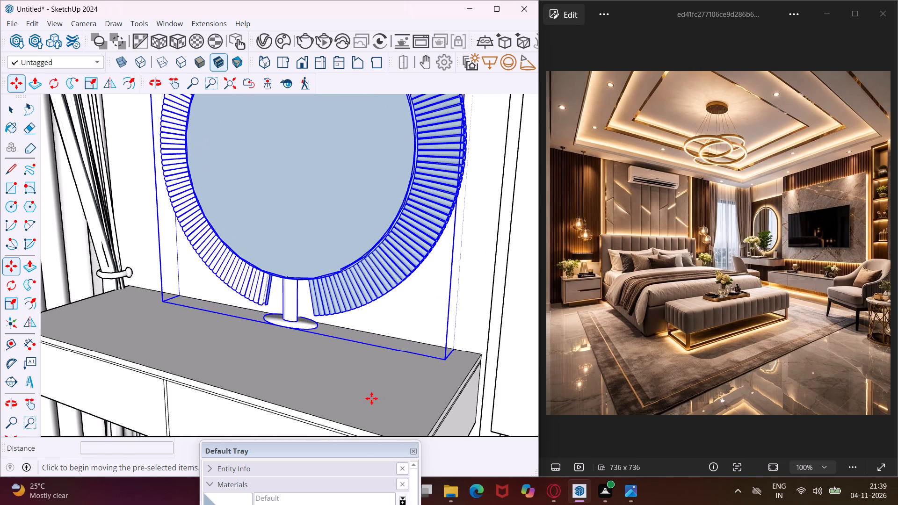
pyautogui.click(320, 391)
# Nudge the round mirror back towards the wall in two small moves along the dressing table's depth, and clear the selection.
pyautogui.scroll(-5, 324, 367)
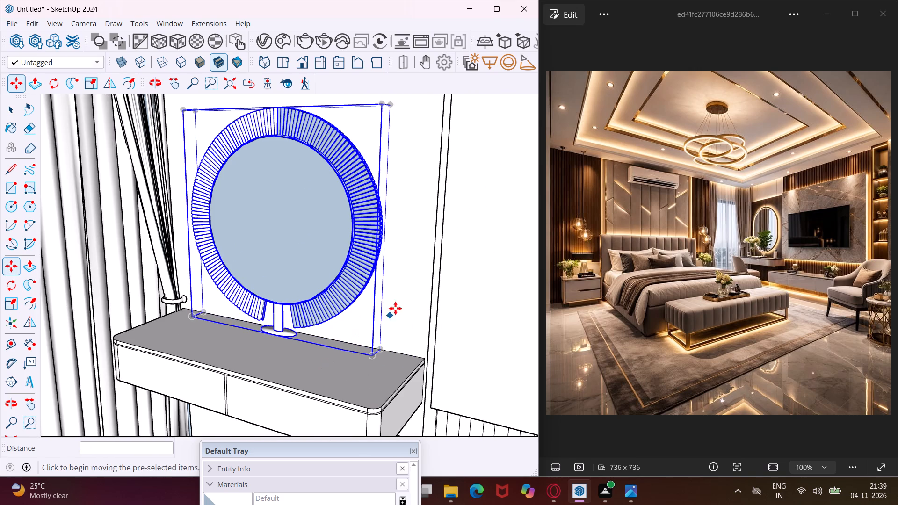
pyautogui.moveTo(389, 296); pyautogui.dragTo(298, 364, button='middle')
pyautogui.scroll(3, 318, 380)
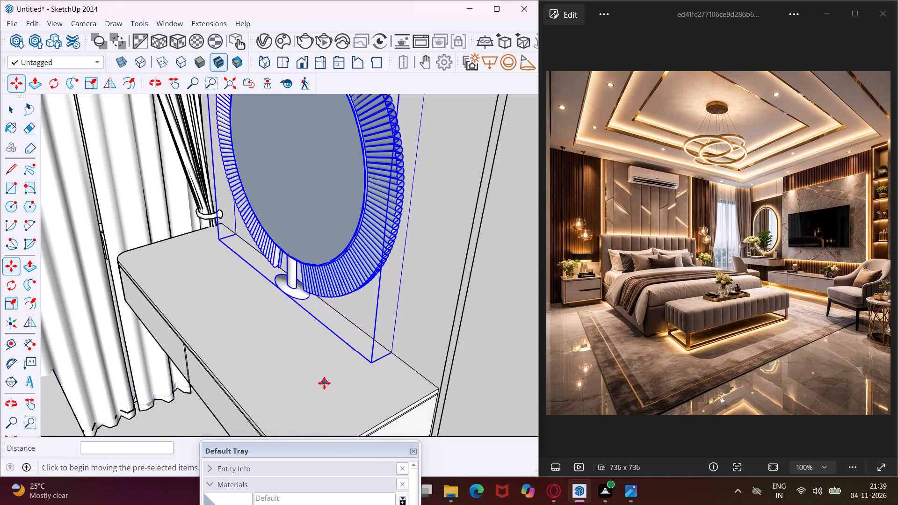
pyautogui.click(324, 383)
pyautogui.click(335, 379)
pyautogui.scroll(-5, 328, 369)
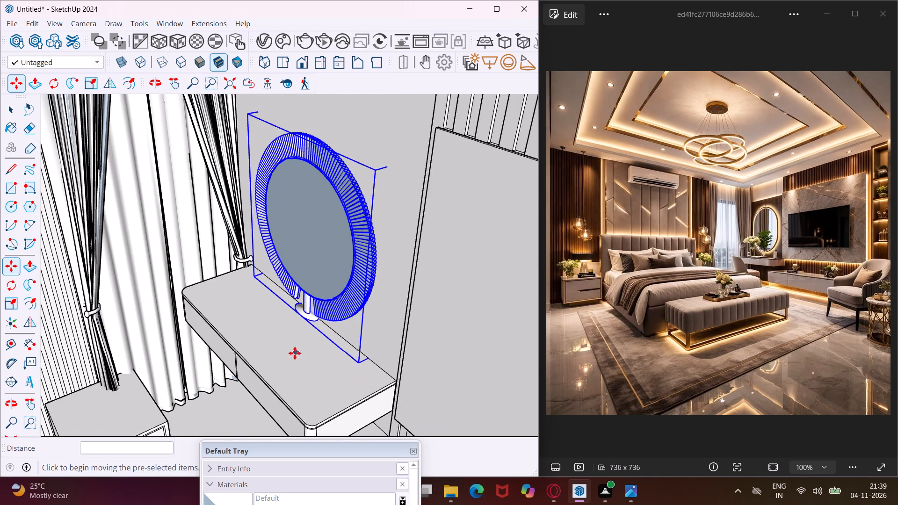
pyautogui.scroll(7, 292, 352)
pyautogui.click(308, 360)
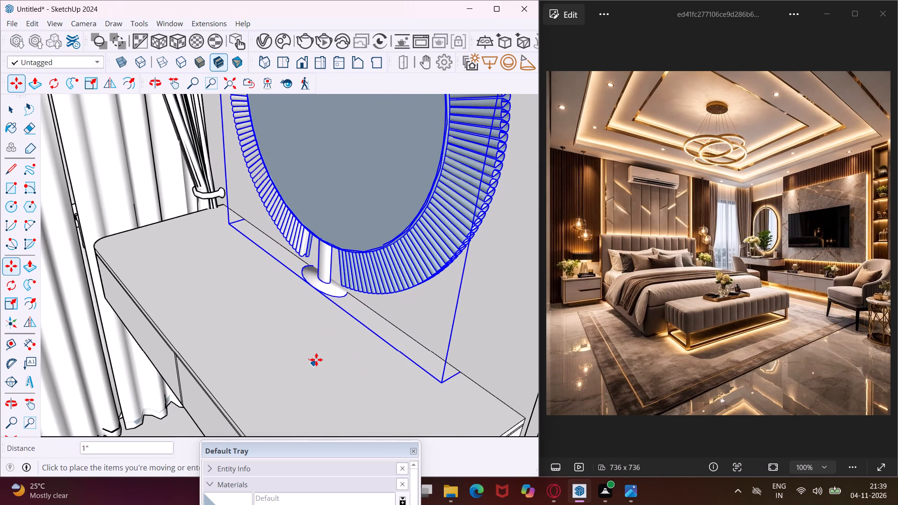
pyautogui.click(318, 358)
pyautogui.scroll(-6, 307, 361)
pyautogui.press('Escape')
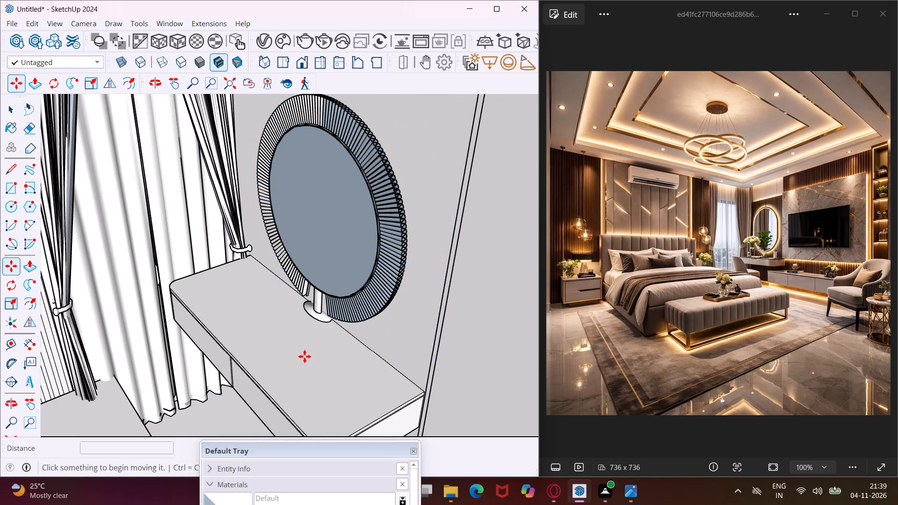
# Open the round mirror for editing and select the white backing surface visible between the frame's radial flutes.
pyautogui.press('space')
pyautogui.moveTo(385, 137); pyautogui.dragTo(355, 197, button='middle')
pyautogui.scroll(12, 355, 197)
pyautogui.click(338, 188)
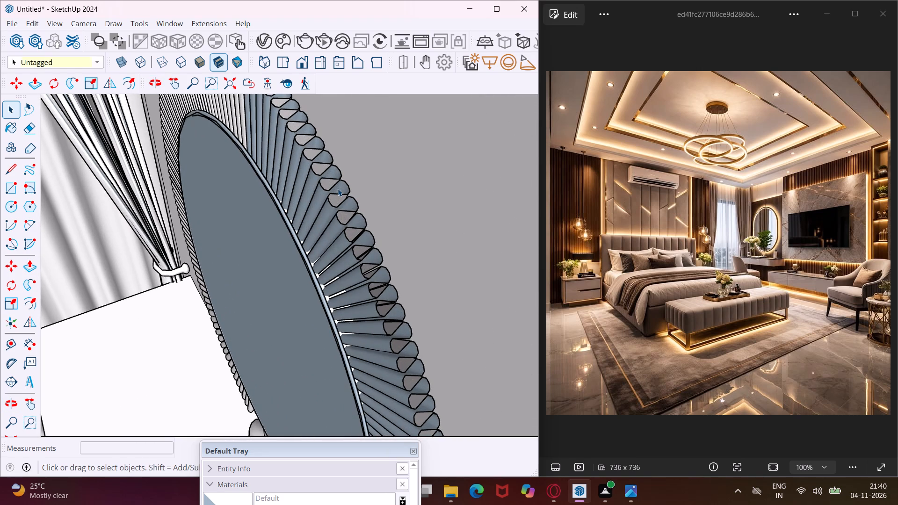
pyautogui.doubleClick(338, 188)
pyautogui.click(338, 188)
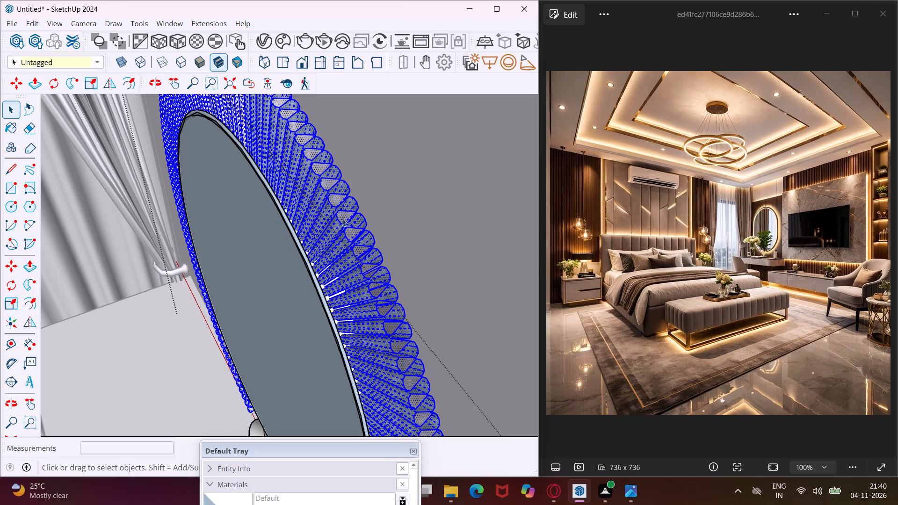
pyautogui.scroll(4, 342, 214)
pyautogui.moveTo(350, 210); pyautogui.dragTo(265, 170, button='middle')
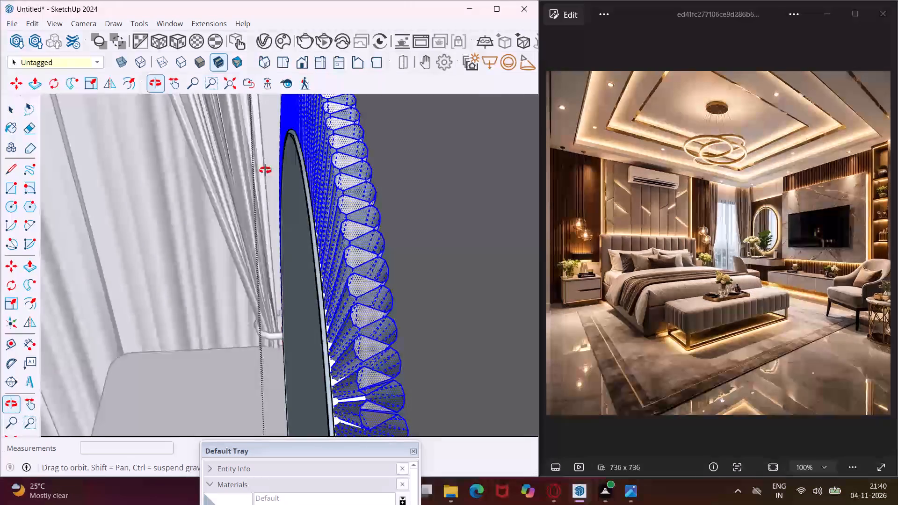
pyautogui.moveTo(265, 170); pyautogui.dragTo(257, 165, button='middle')
pyautogui.scroll(4, 309, 269)
pyautogui.scroll(5, 315, 383)
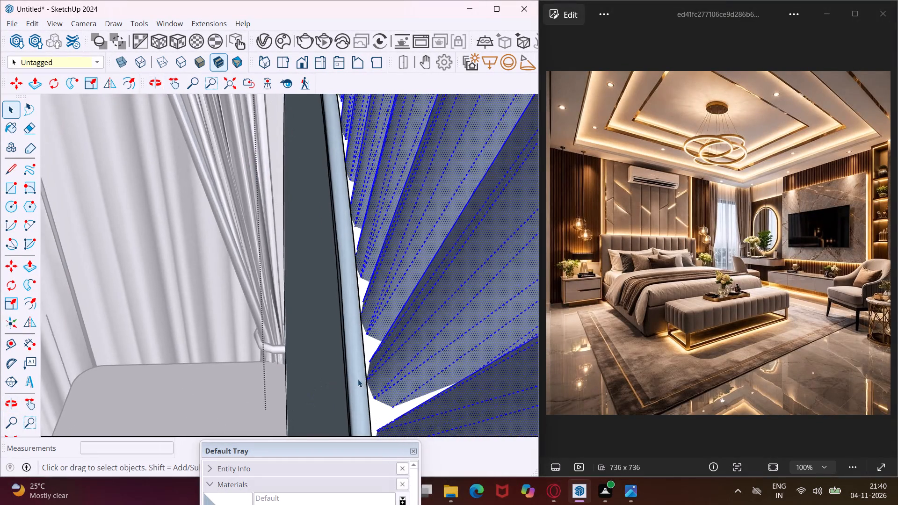
pyautogui.scroll(1, 358, 379)
pyautogui.click(383, 418)
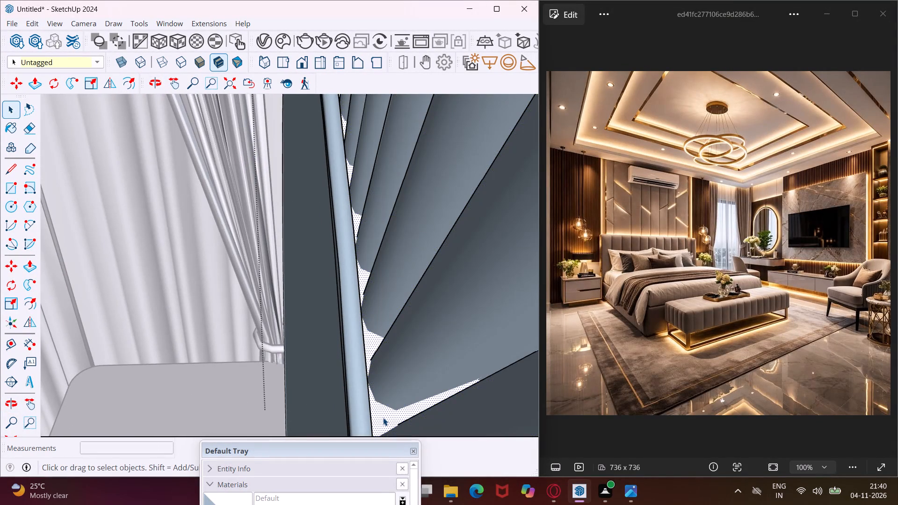
pyautogui.scroll(-12, 388, 254)
pyautogui.scroll(-2, 366, 216)
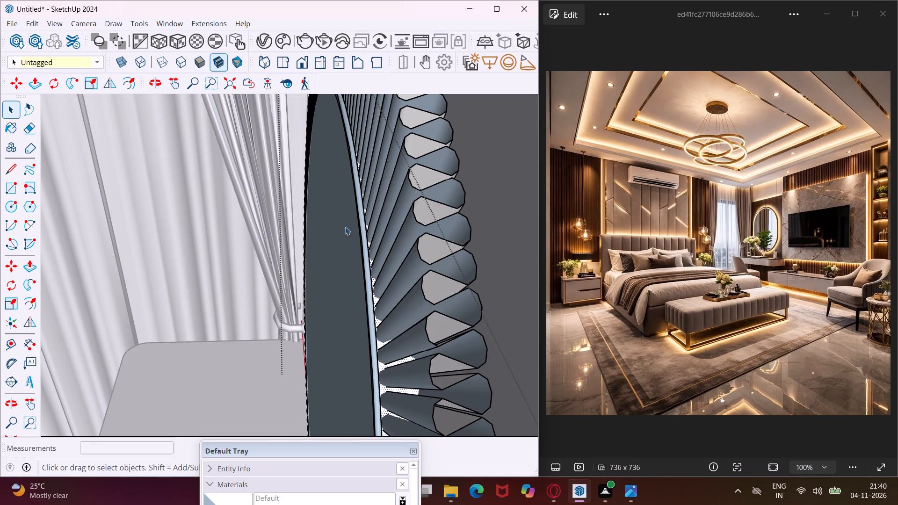
# Create a new Emissive material in the V-Ray Asset Editor.
pyautogui.click(269, 41)
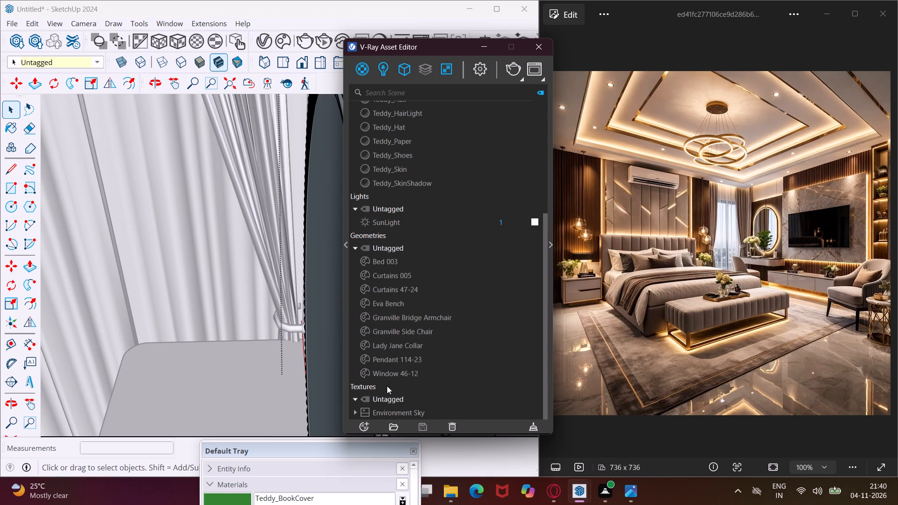
pyautogui.click(364, 424)
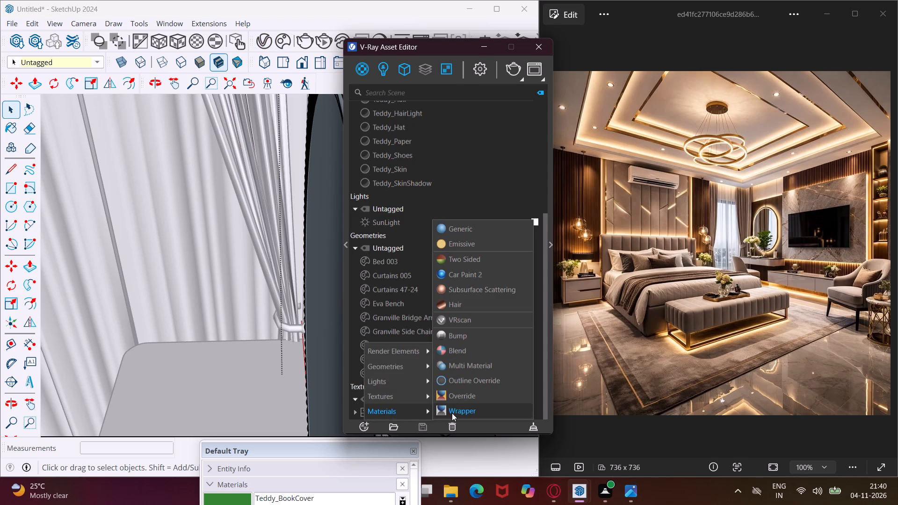
pyautogui.click(470, 245)
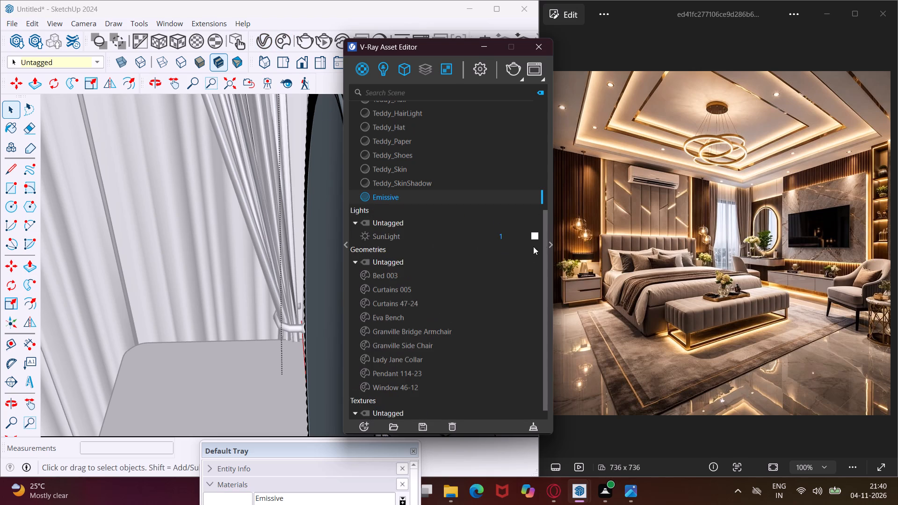
# Set the Emissive material's colour to a pale warm yellow of about RGB 0.916, 0.925, 0.769, and put the editor away.
pyautogui.click(551, 245)
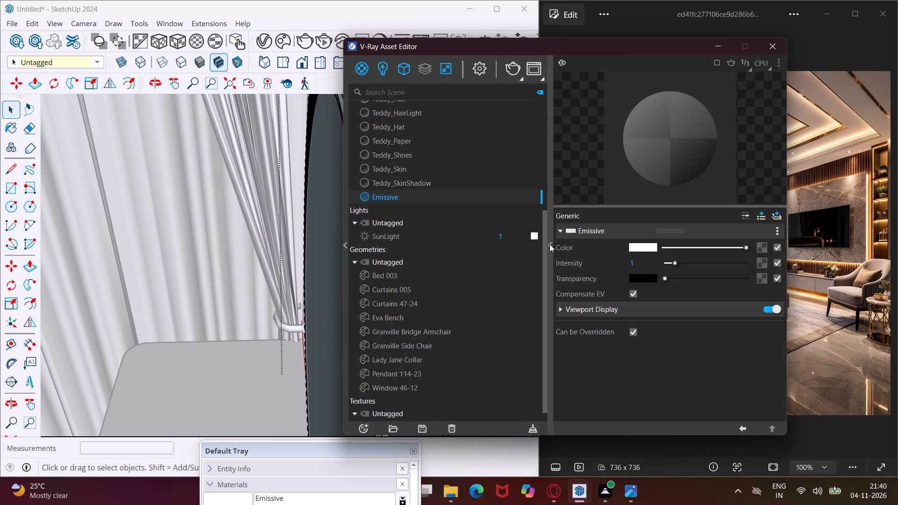
pyautogui.click(636, 248)
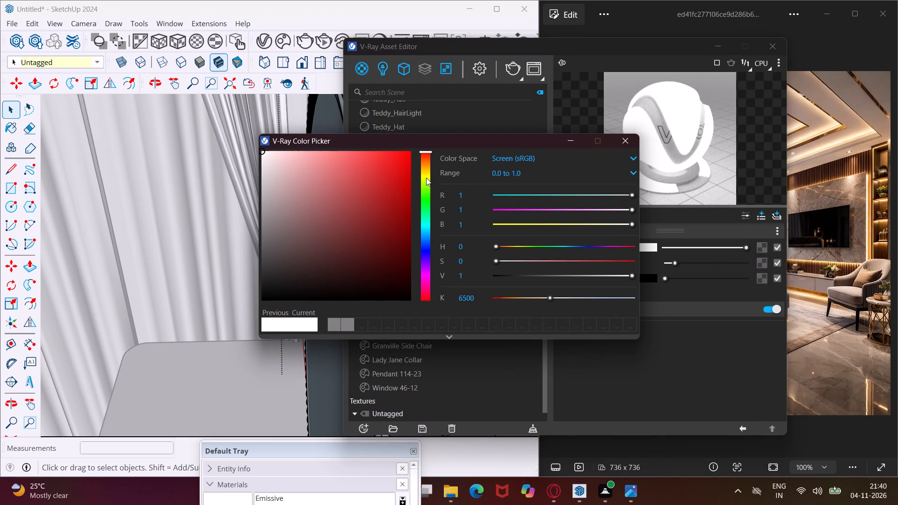
pyautogui.click(426, 178)
pyautogui.click(297, 166)
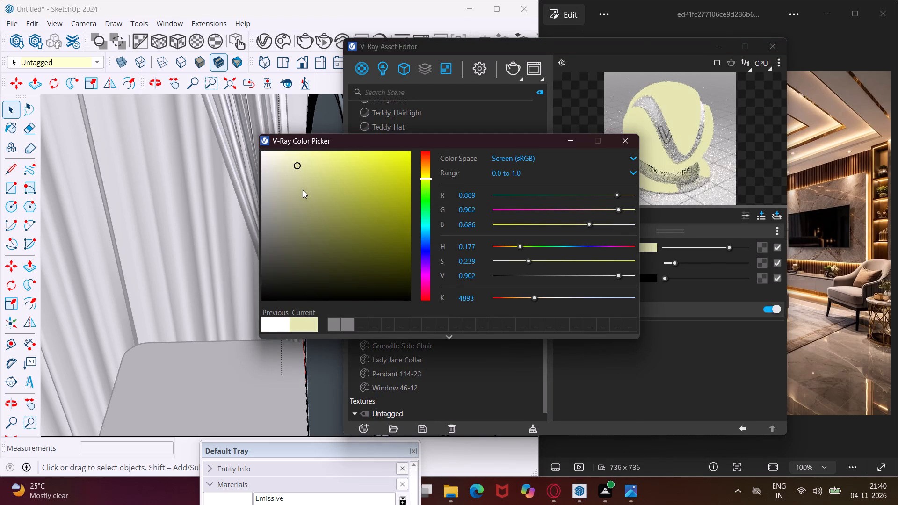
pyautogui.click(302, 159)
pyautogui.click(287, 163)
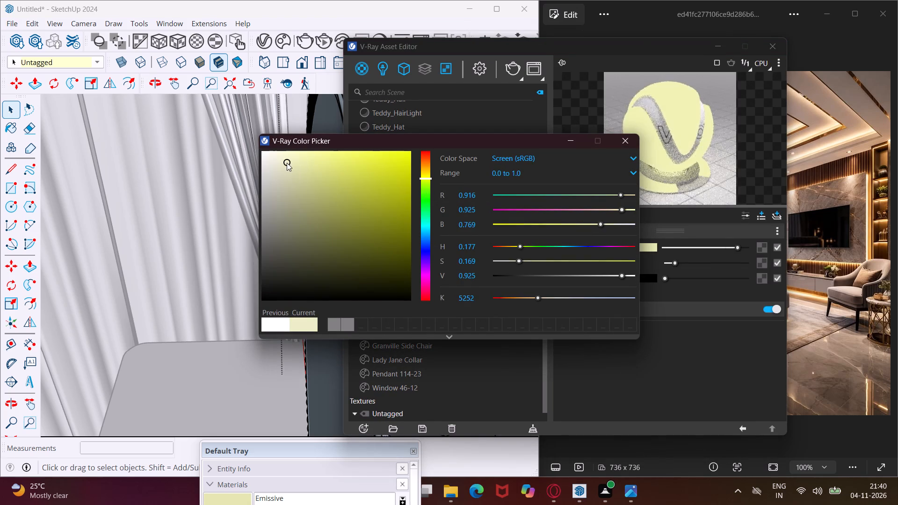
pyautogui.click(574, 140)
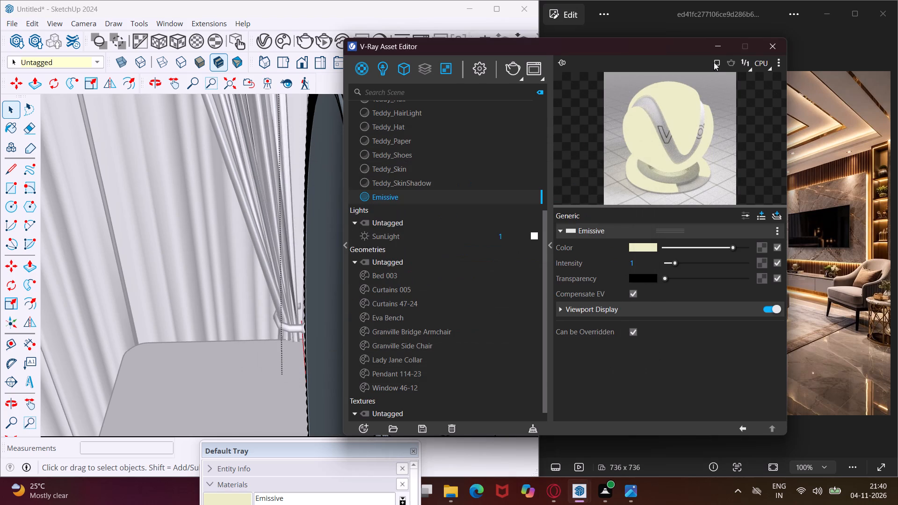
pyautogui.click(716, 49)
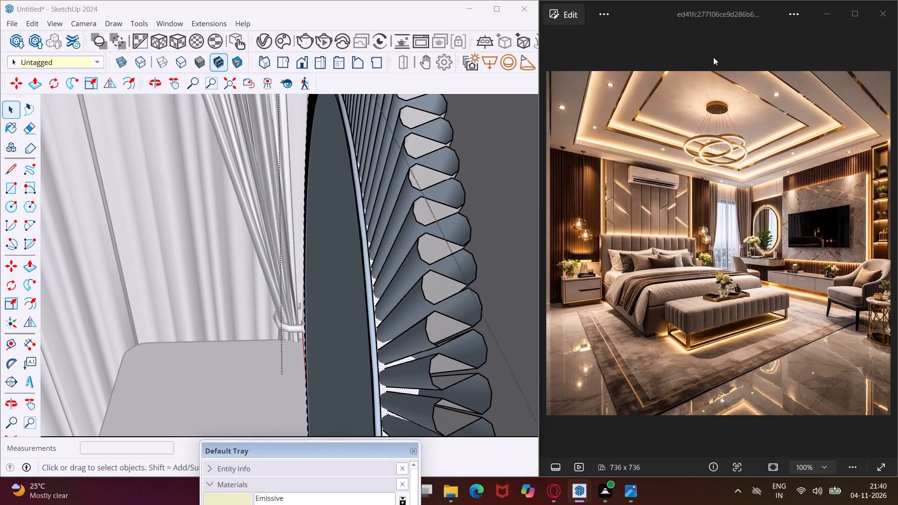
# Paint the selected backing surface behind the mirror's fluted frame with the Emissive material.
pyautogui.click(242, 498)
pyautogui.scroll(8, 367, 390)
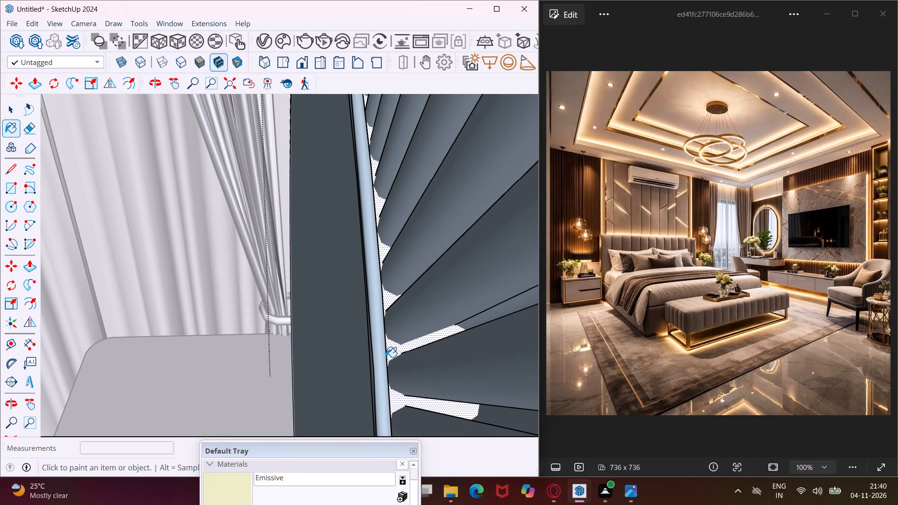
pyautogui.click(390, 354)
pyautogui.scroll(-5, 381, 339)
pyautogui.scroll(-16, 323, 315)
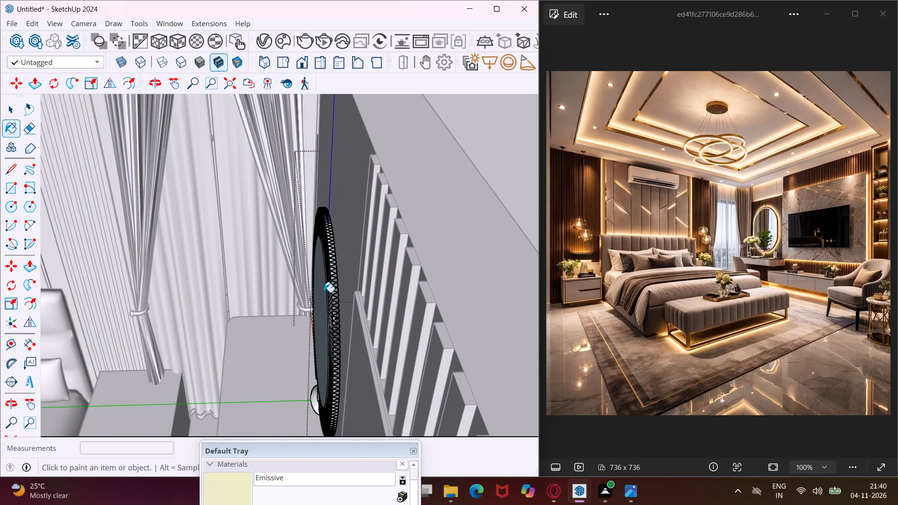
# Finish painting and close the round mirror's group editing.
pyautogui.press('Escape')
pyautogui.press('space')
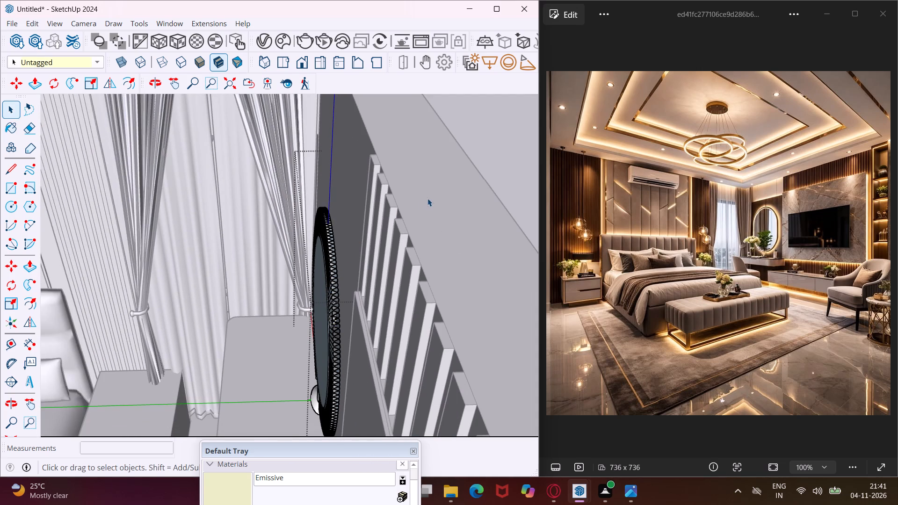
pyautogui.click(484, 156)
# Copy the front bottom edge of the floating TV cabinet about 1' 5" back across its underside to mark off a narrow strip at the wall.
pyautogui.scroll(-6, 393, 194)
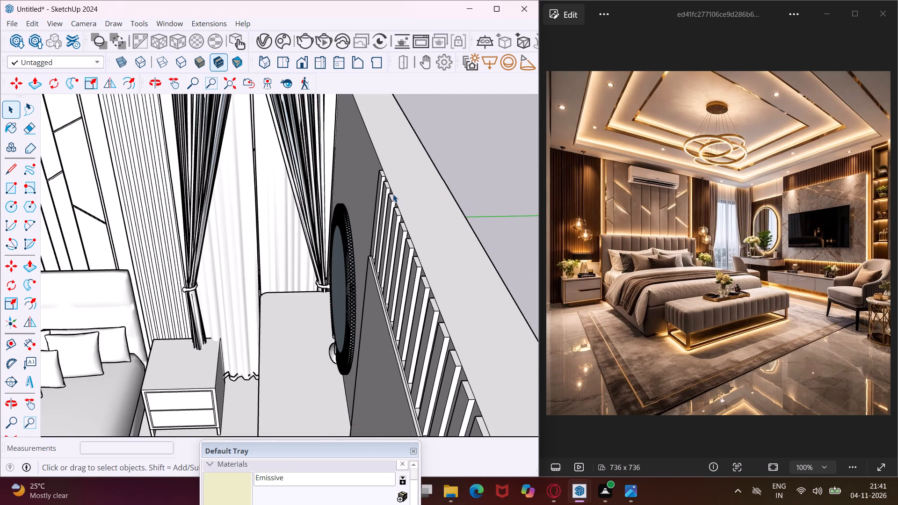
pyautogui.scroll(-11, 393, 194)
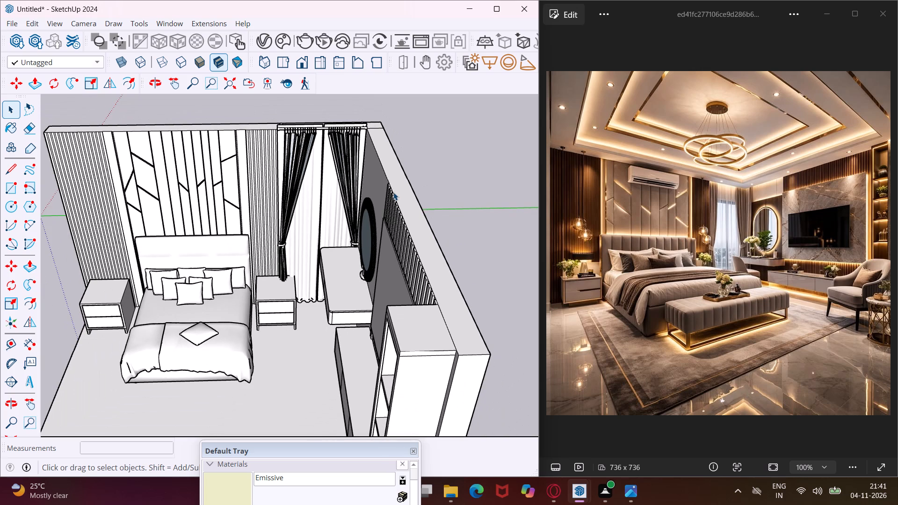
pyautogui.scroll(-4, 393, 192)
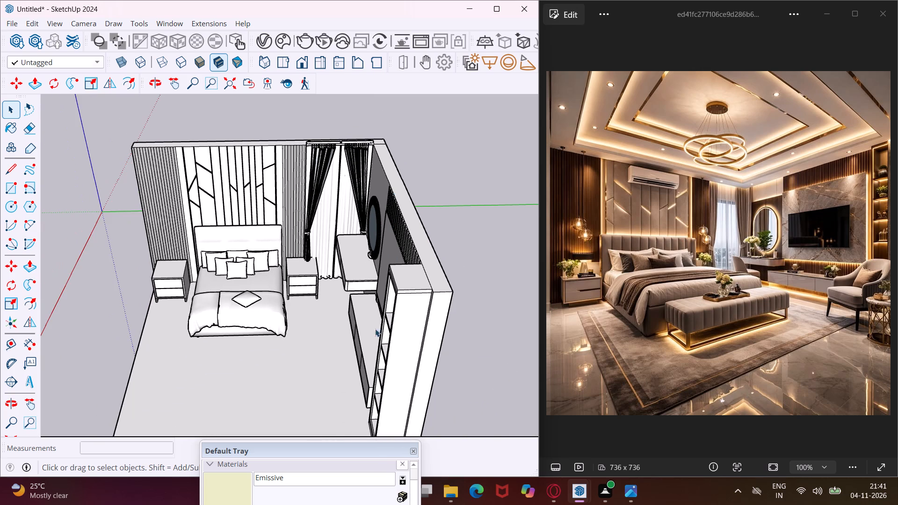
pyautogui.scroll(5, 374, 334)
pyautogui.moveTo(374, 334); pyautogui.dragTo(463, 180, button='middle')
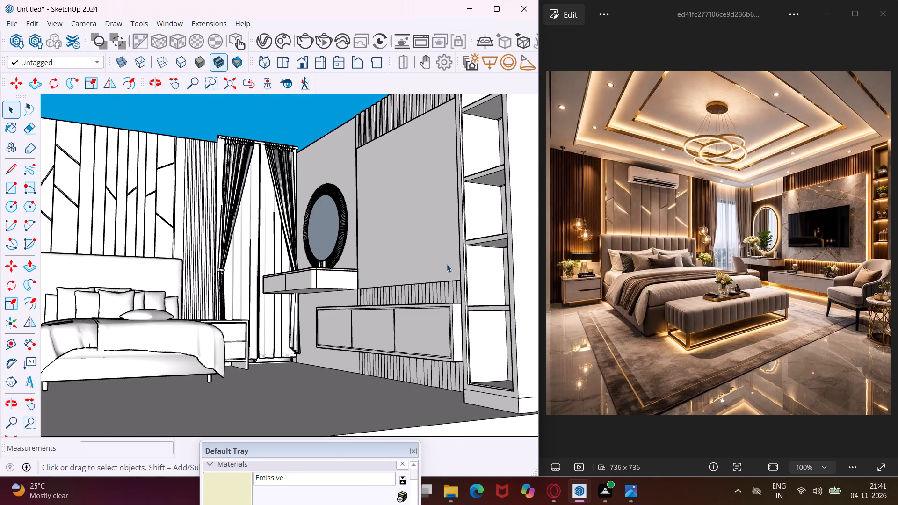
pyautogui.scroll(8, 432, 345)
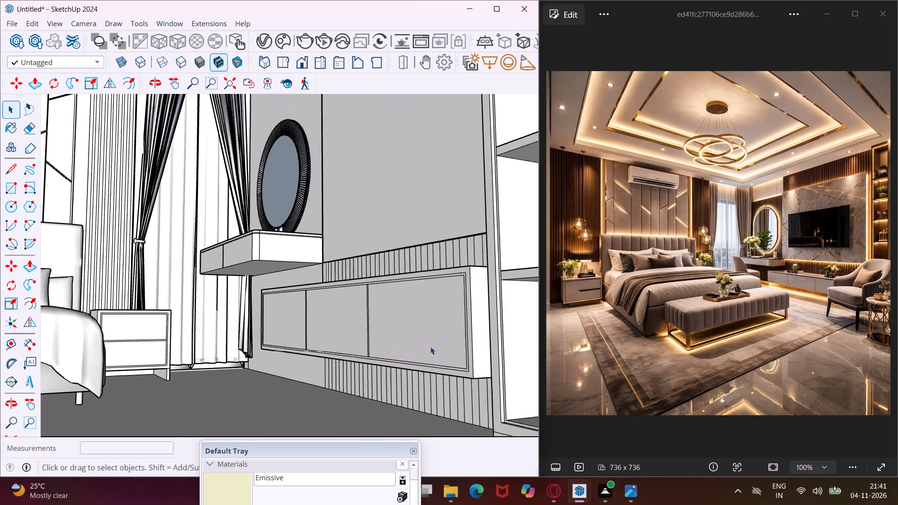
pyautogui.scroll(6, 430, 346)
pyautogui.moveTo(452, 379); pyautogui.dragTo(456, 338, button='middle')
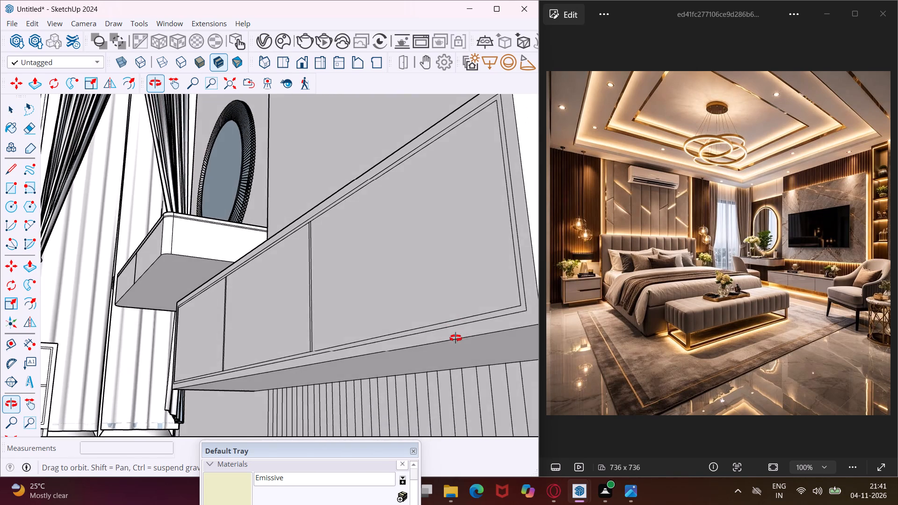
pyautogui.moveTo(456, 338); pyautogui.dragTo(455, 337, button='middle')
pyautogui.scroll(3, 477, 358)
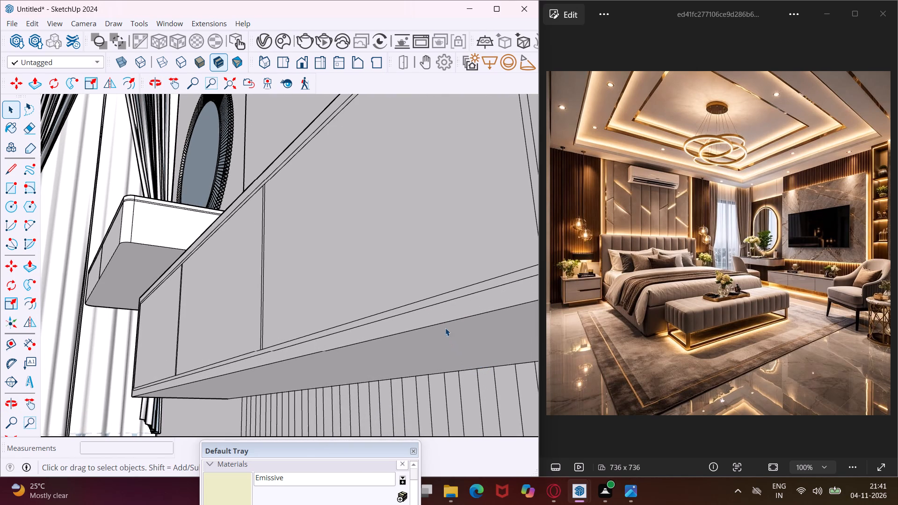
pyautogui.click(443, 325)
pyautogui.scroll(-4, 323, 347)
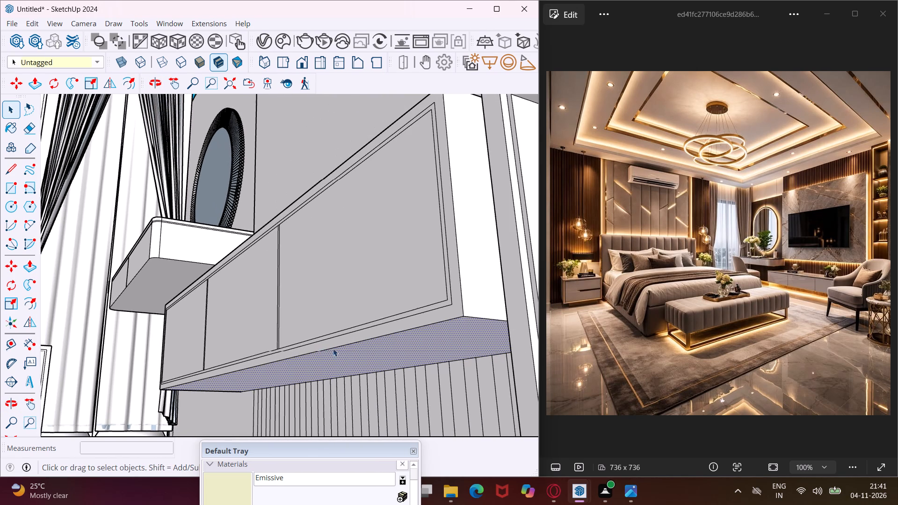
pyautogui.scroll(2, 484, 310)
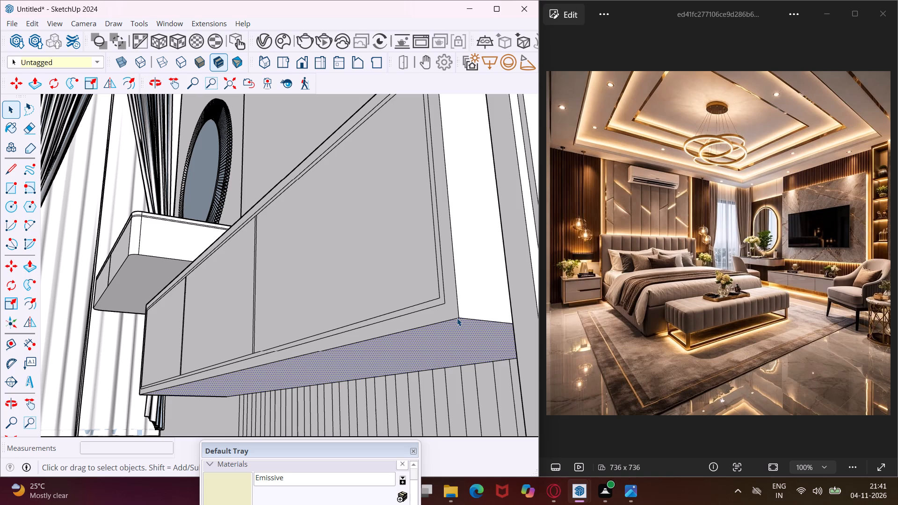
pyautogui.scroll(4, 152, 395)
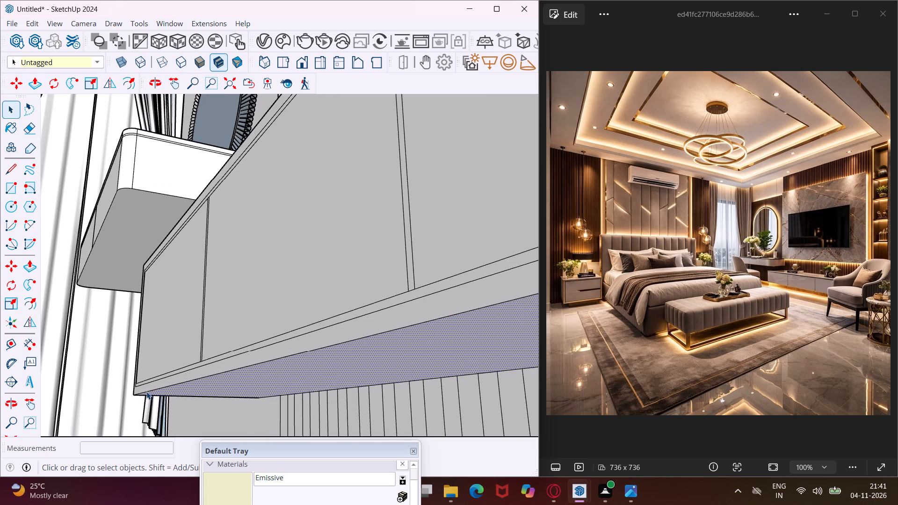
pyautogui.moveTo(146, 391); pyautogui.dragTo(266, 379, button='middle')
pyautogui.scroll(5, 158, 379)
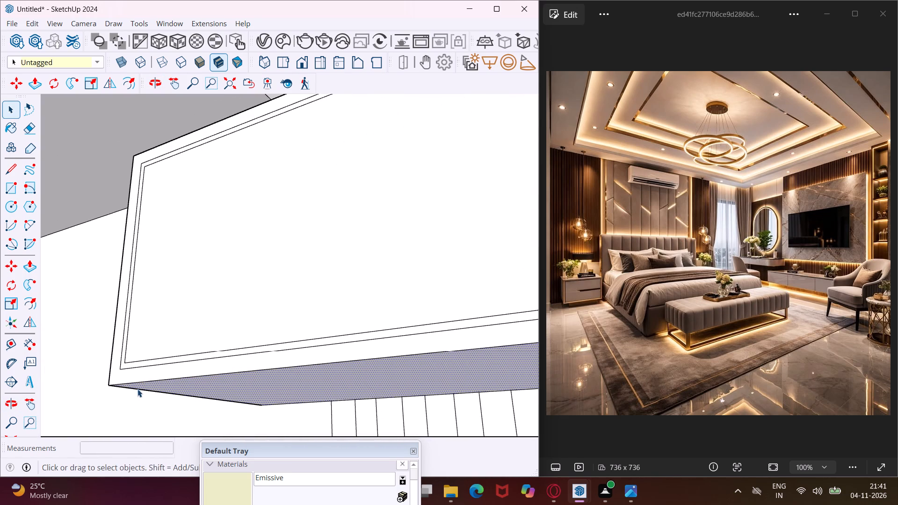
pyautogui.click(123, 385)
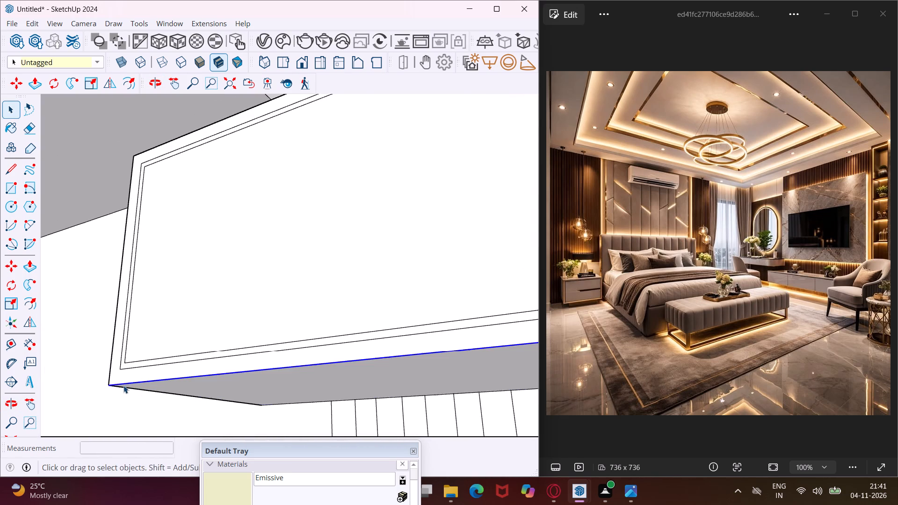
pyautogui.press('m')
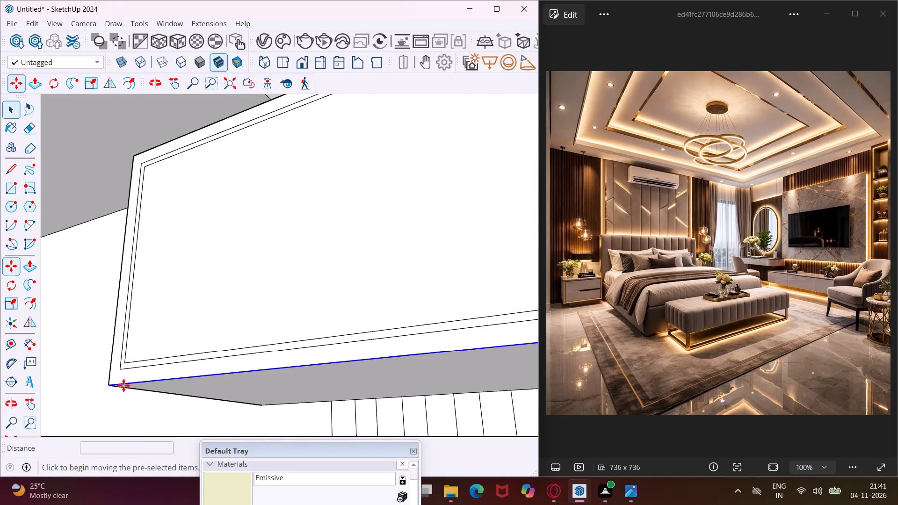
pyautogui.scroll(1, 120, 386)
pyautogui.click(110, 386)
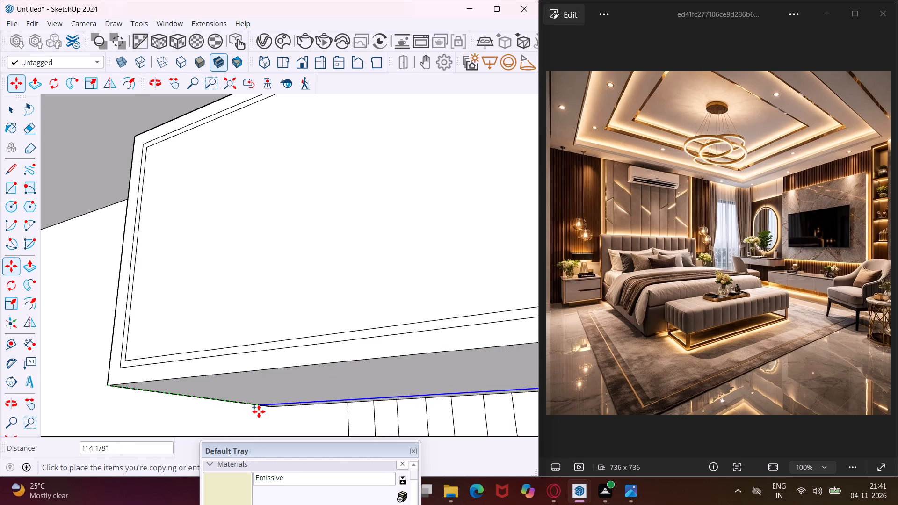
pyautogui.scroll(10, 261, 411)
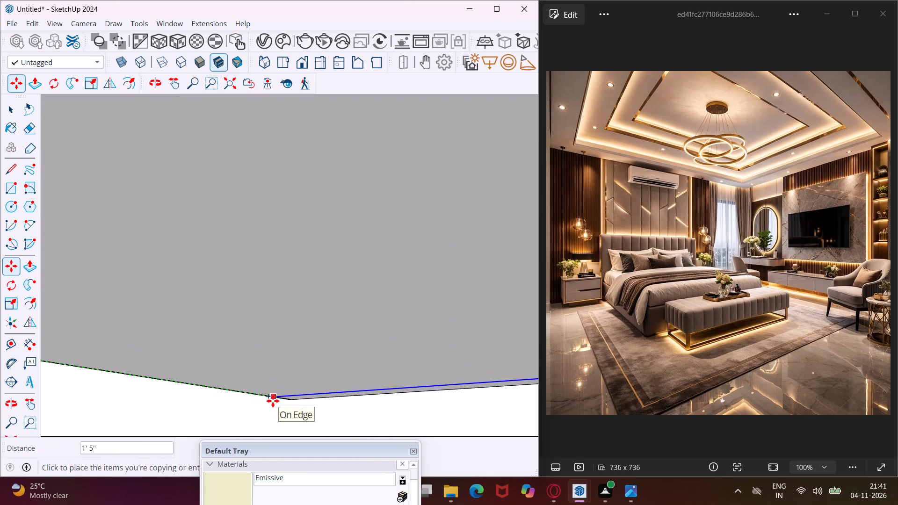
pyautogui.click(273, 400)
pyautogui.press('Escape')
pyautogui.press('space')
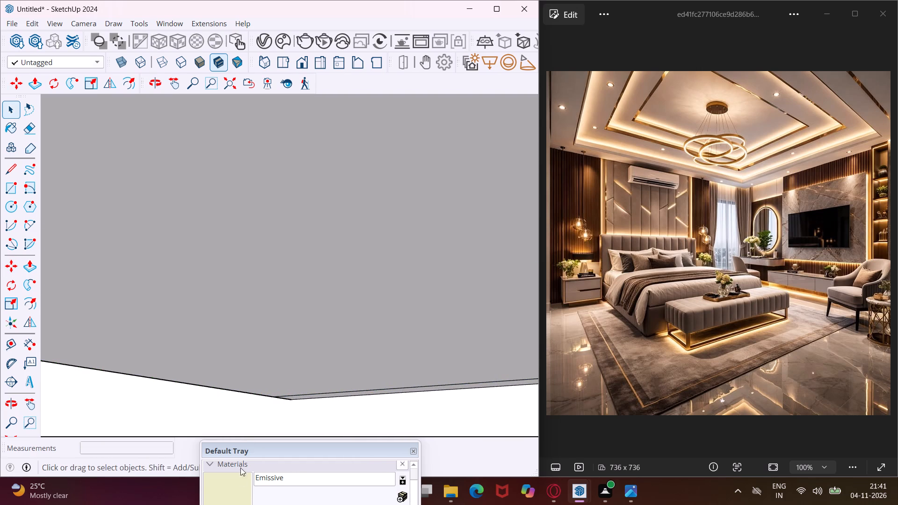
# Paint the narrow strip along the back of the TV cabinet's underside with the Emissive material.
pyautogui.click(234, 487)
pyautogui.scroll(6, 321, 411)
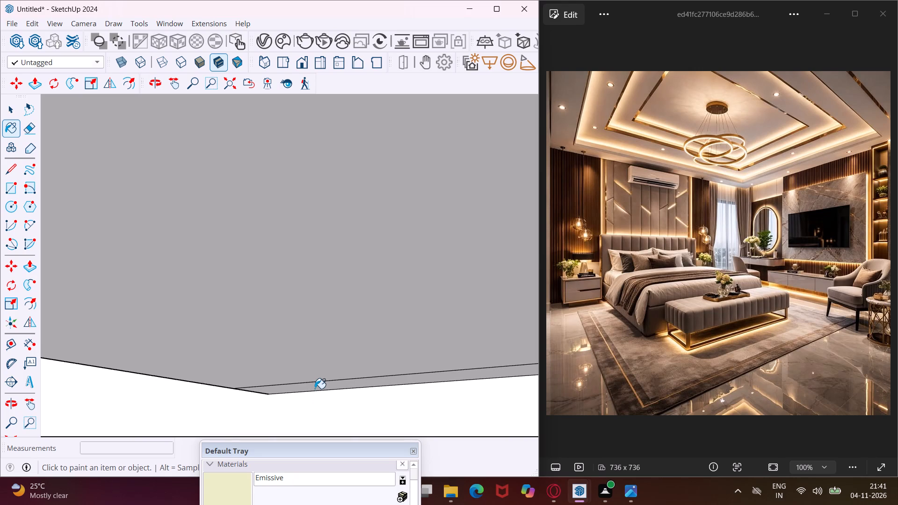
pyautogui.click(315, 389)
pyautogui.press('Escape')
pyautogui.press('space')
# Push the emissive strip about 1/4" up into the TV cabinet's underside with Push/Pull and check the recess.
pyautogui.click(304, 387)
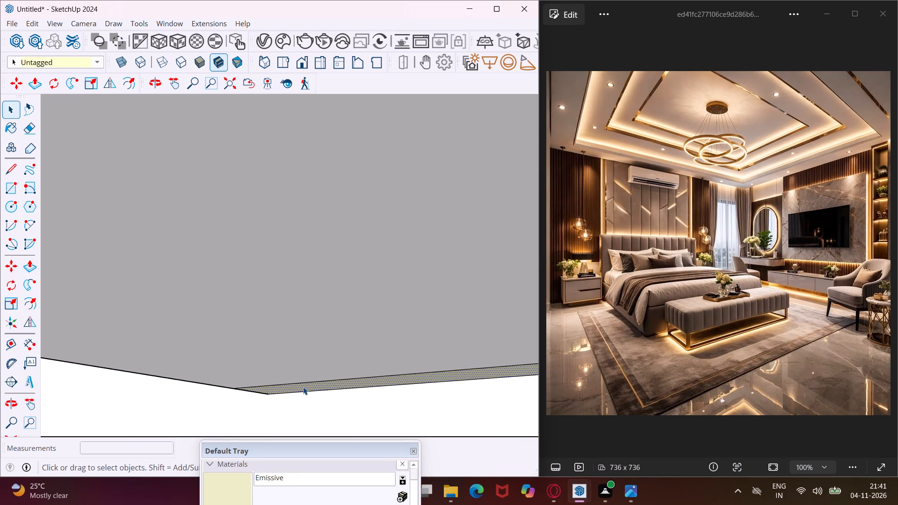
pyautogui.press('p')
pyautogui.click(303, 387)
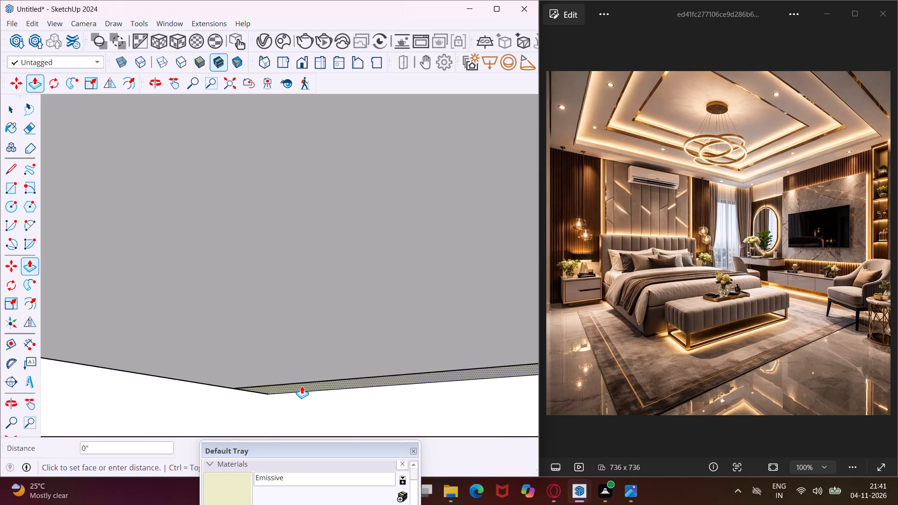
pyautogui.moveTo(301, 385); pyautogui.dragTo(318, 365, button='middle')
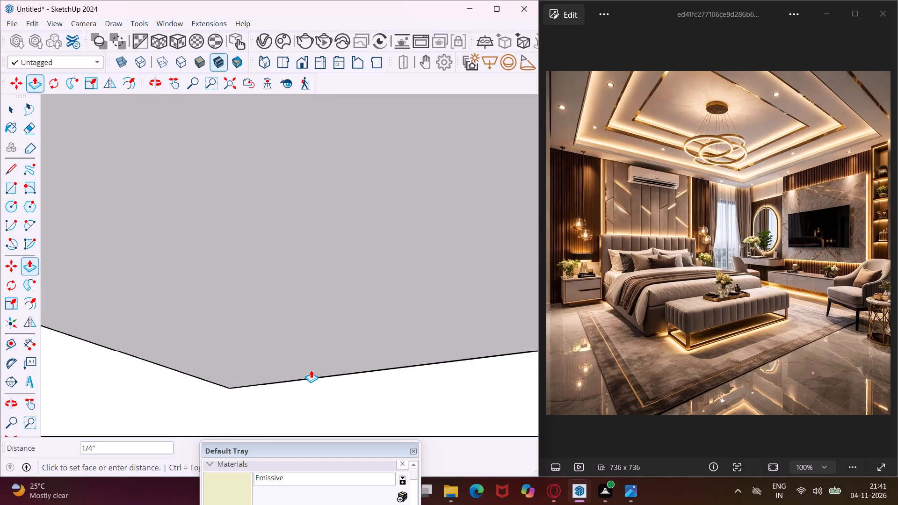
pyautogui.click(311, 370)
pyautogui.press('Escape')
pyautogui.press('space')
pyautogui.moveTo(319, 381); pyautogui.dragTo(311, 380, button='middle')
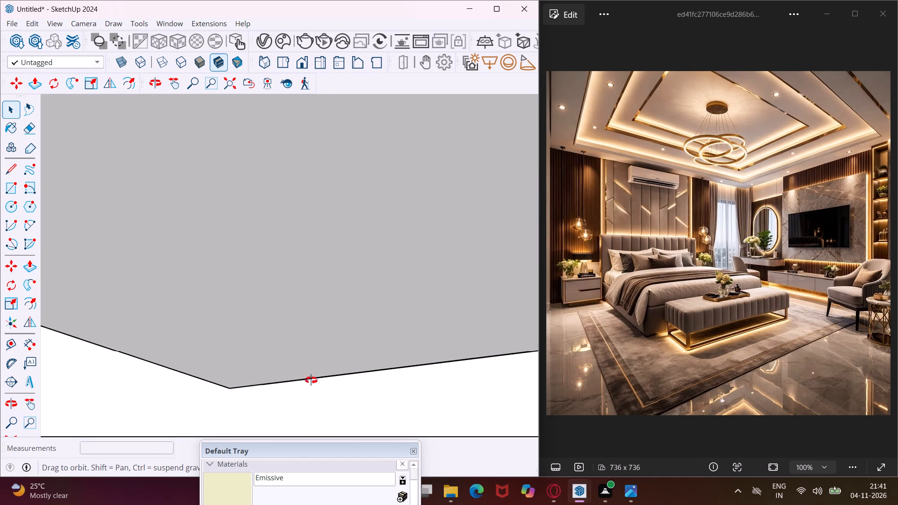
pyautogui.moveTo(311, 380); pyautogui.dragTo(145, 369, button='middle')
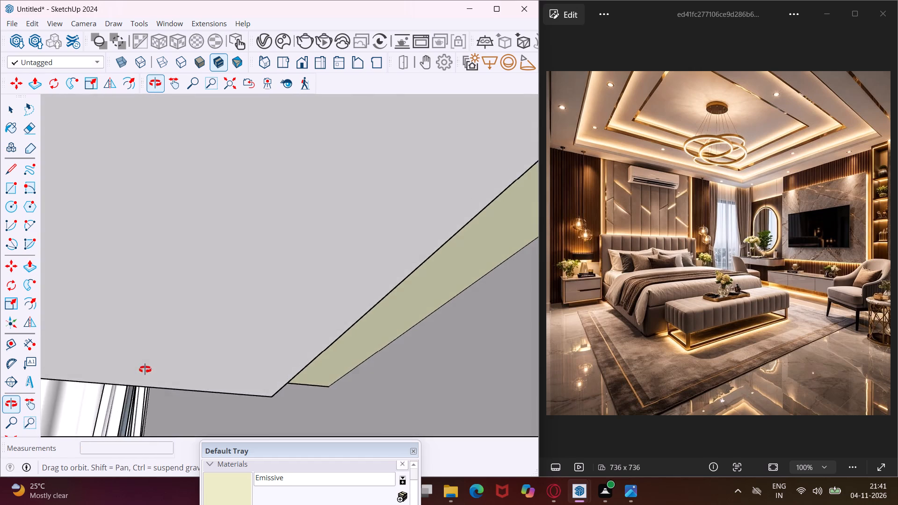
pyautogui.moveTo(145, 369); pyautogui.dragTo(115, 386, button='middle')
pyautogui.moveTo(327, 352); pyautogui.dragTo(277, 361, button='middle')
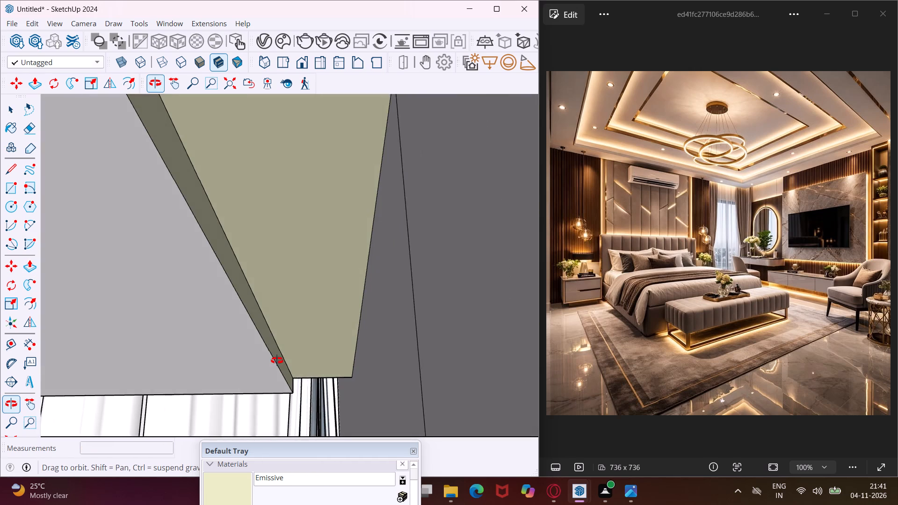
pyautogui.moveTo(277, 361); pyautogui.dragTo(363, 376, button='middle')
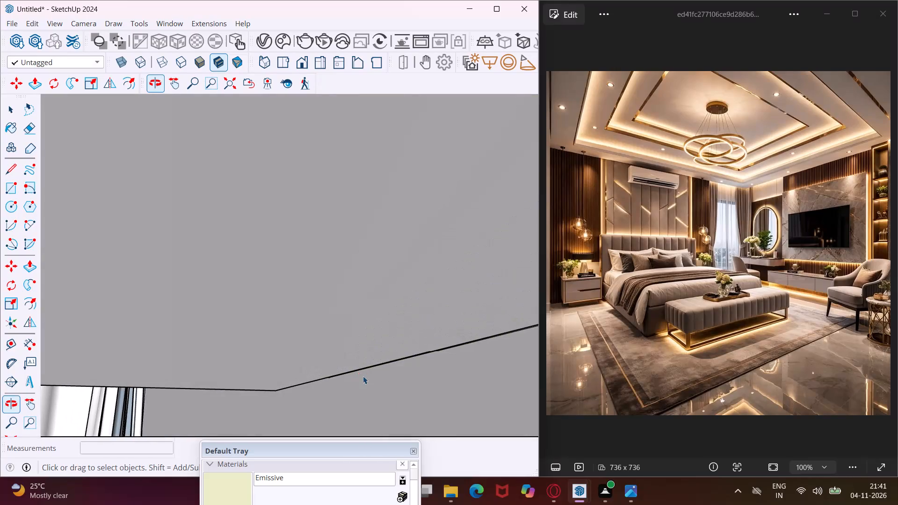
# Paint the upper inner side face of the top diagonal groove in the headboard wall panelling with the Emissive material.
pyautogui.scroll(-8, 357, 362)
pyautogui.scroll(1, 355, 354)
pyautogui.scroll(-16, 355, 354)
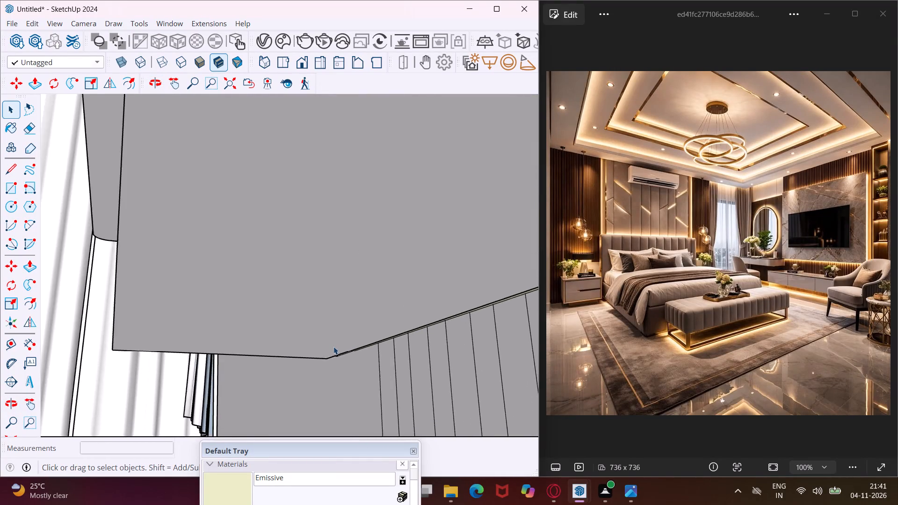
pyautogui.scroll(-4, 332, 344)
pyautogui.scroll(1, 332, 344)
pyautogui.moveTo(341, 310); pyautogui.dragTo(330, 360, button='middle')
pyautogui.scroll(-1, 341, 310)
pyautogui.scroll(-6, 315, 342)
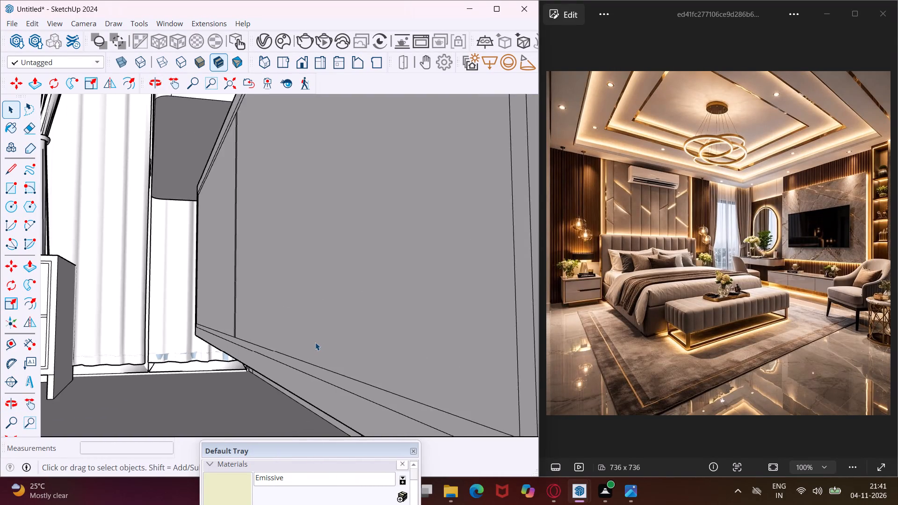
pyautogui.scroll(-16, 315, 341)
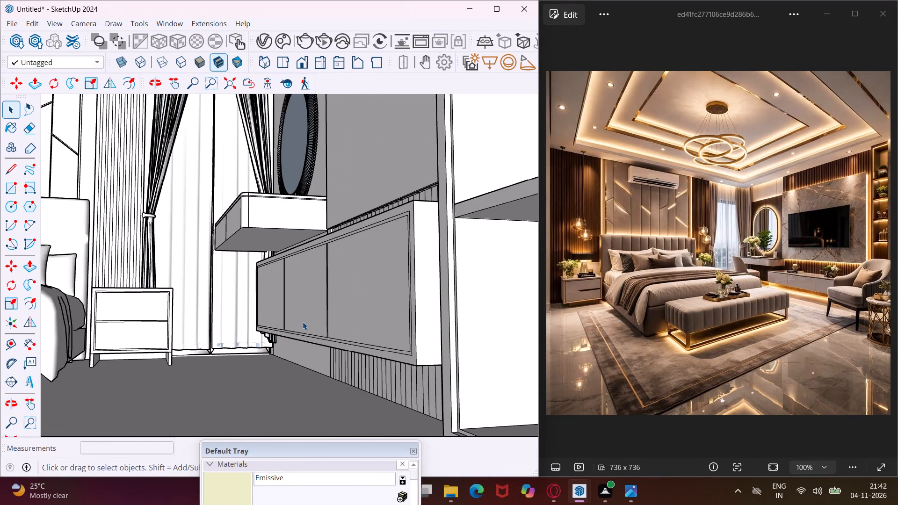
pyautogui.scroll(-14, 303, 322)
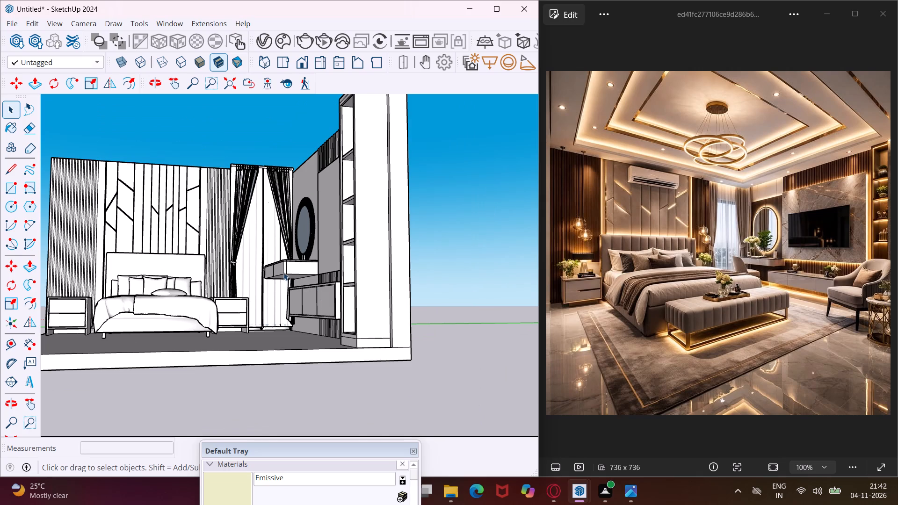
pyautogui.scroll(9, 65, 198)
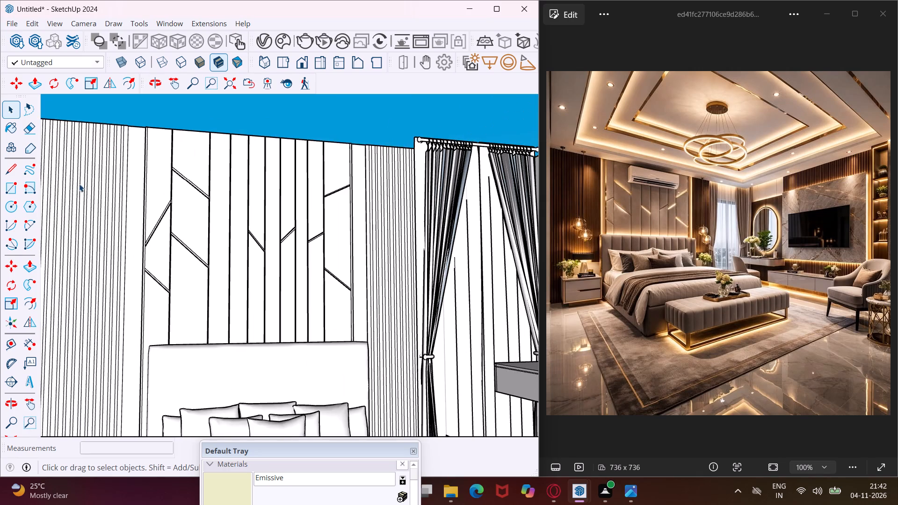
pyautogui.moveTo(79, 184); pyautogui.dragTo(176, 260, button='middle')
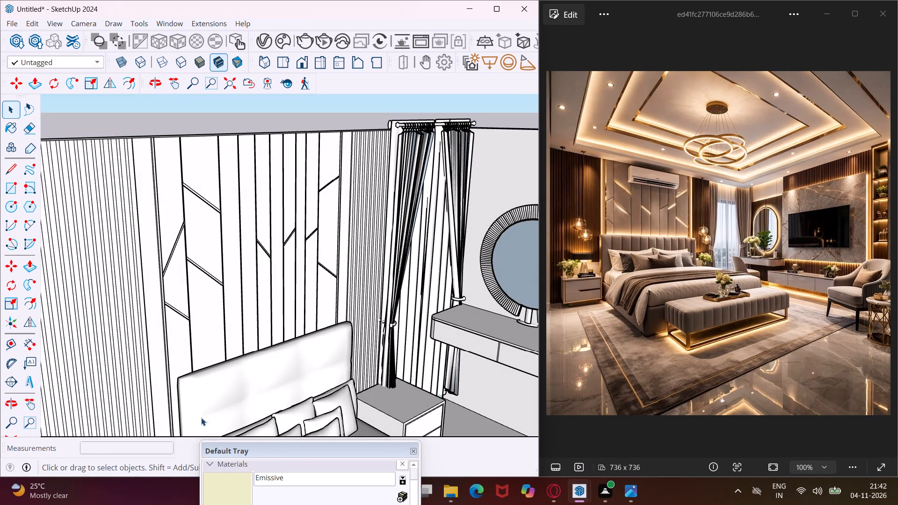
pyautogui.click(225, 484)
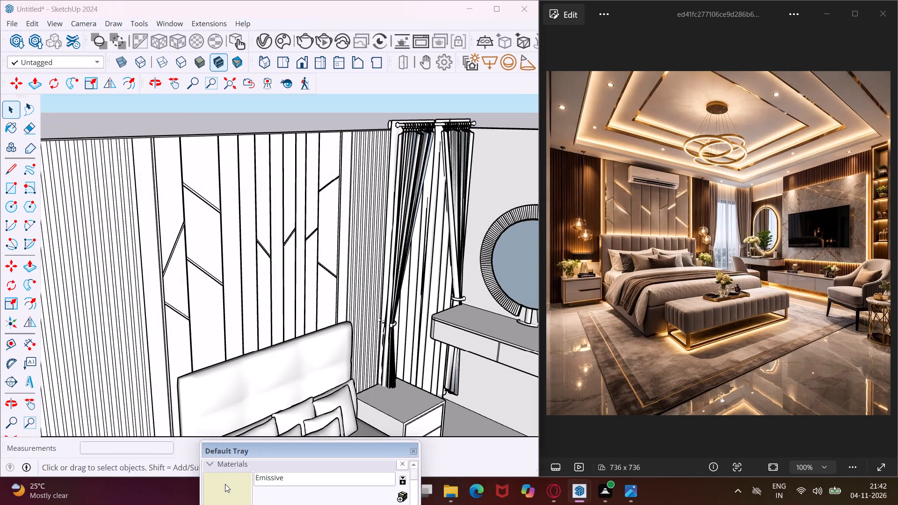
pyautogui.scroll(4, 184, 226)
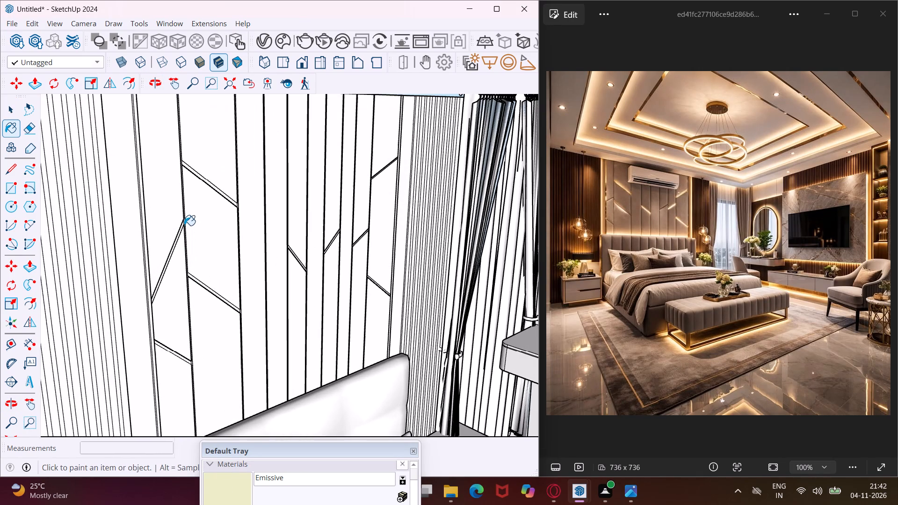
pyautogui.scroll(4, 184, 225)
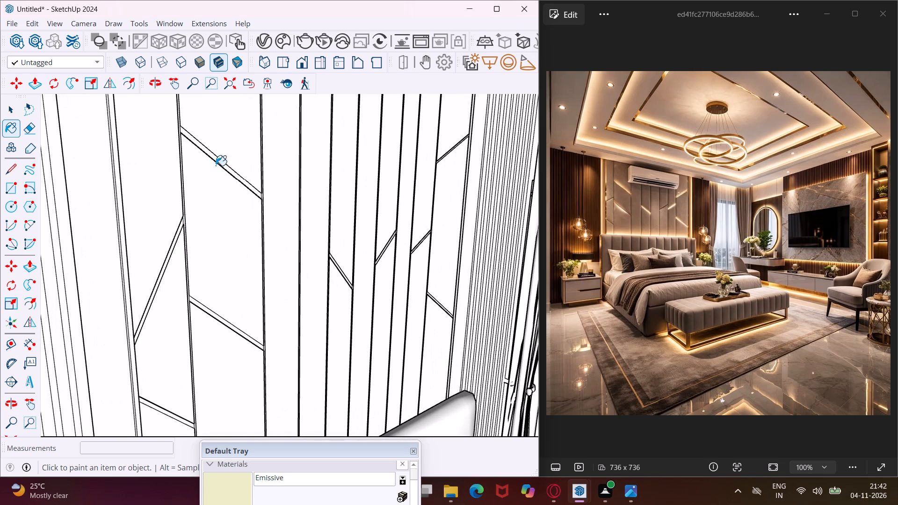
pyautogui.scroll(14, 215, 156)
pyautogui.moveTo(215, 156); pyautogui.dragTo(239, 149, button='middle')
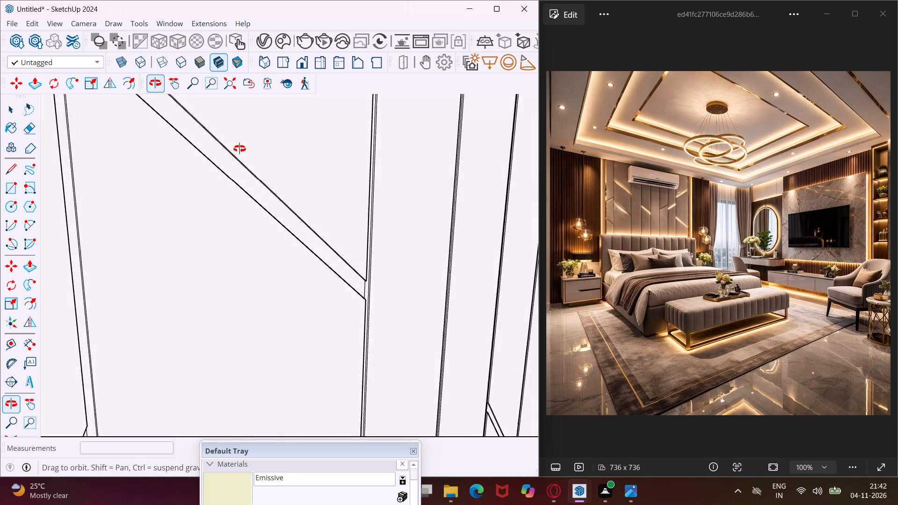
pyautogui.moveTo(239, 149); pyautogui.dragTo(276, 150, button='middle')
pyautogui.scroll(11, 247, 156)
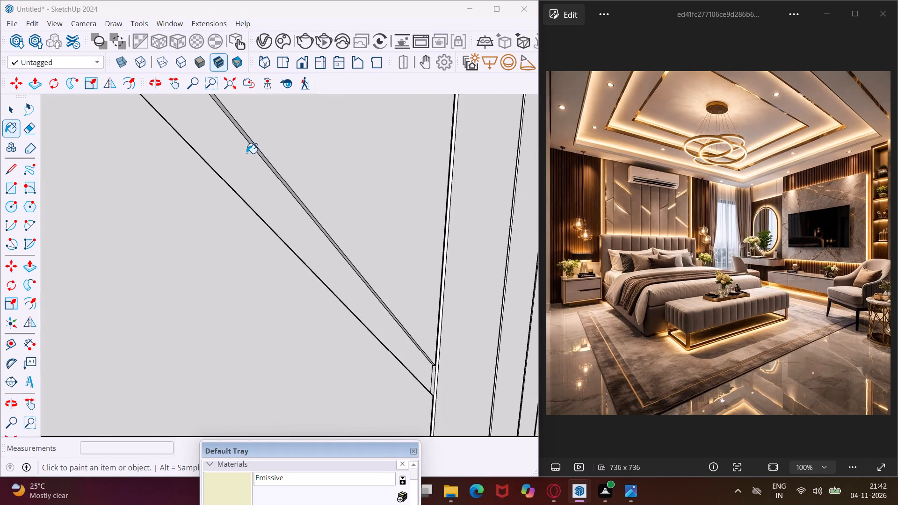
pyautogui.scroll(4, 246, 153)
pyautogui.moveTo(246, 153); pyautogui.dragTo(274, 150, button='middle')
pyautogui.scroll(3, 268, 151)
pyautogui.click(260, 152)
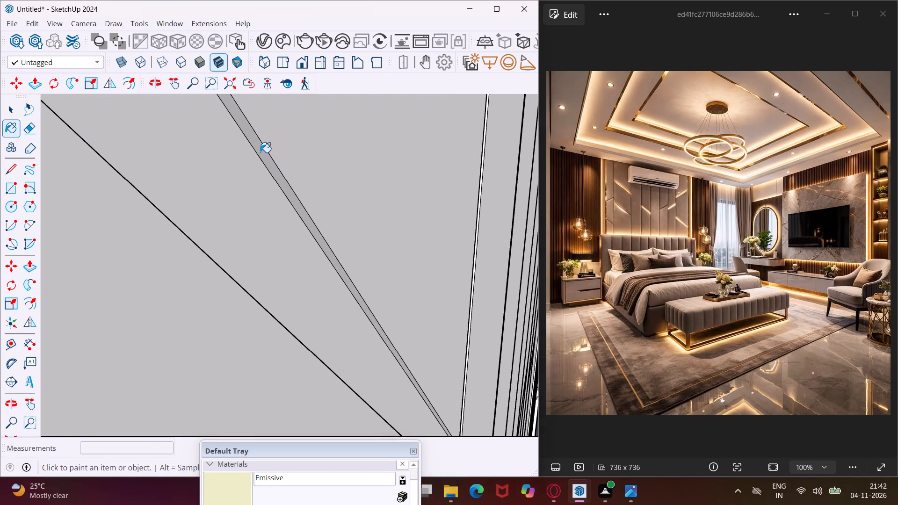
# Paint both inner side faces of the lower diagonal groove in the same headboard wall panel with the Emissive material.
pyautogui.scroll(-16, 202, 143)
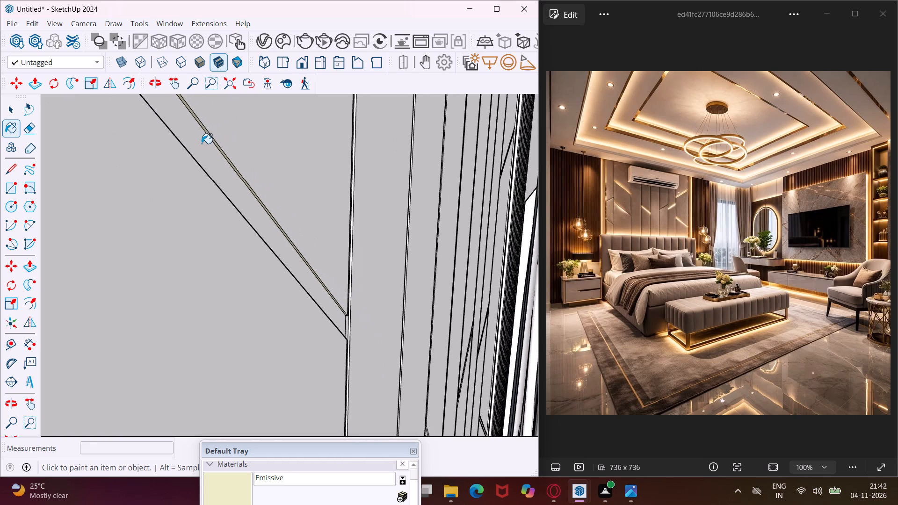
pyautogui.scroll(-19, 202, 144)
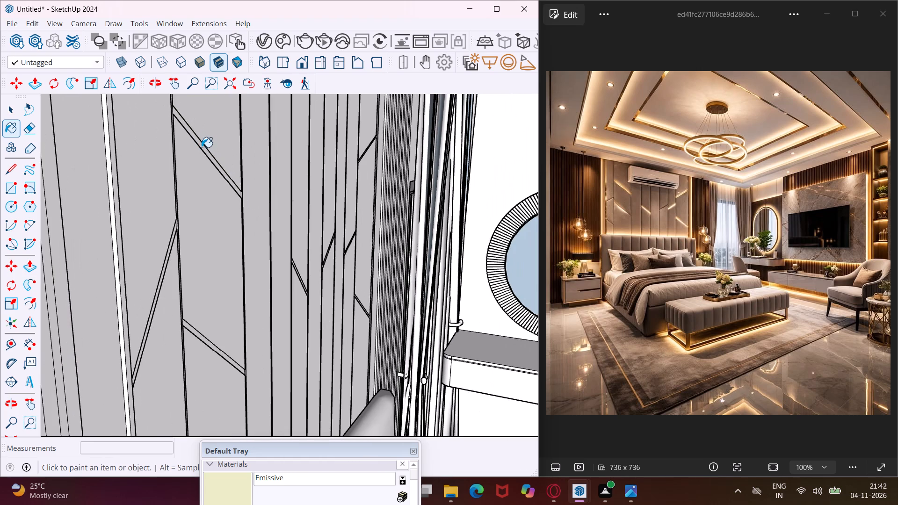
pyautogui.scroll(4, 203, 351)
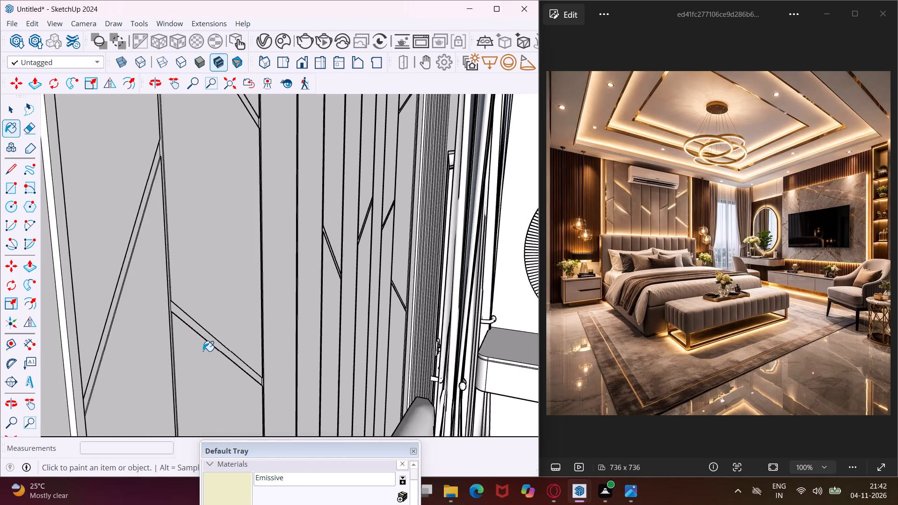
pyautogui.scroll(17, 203, 351)
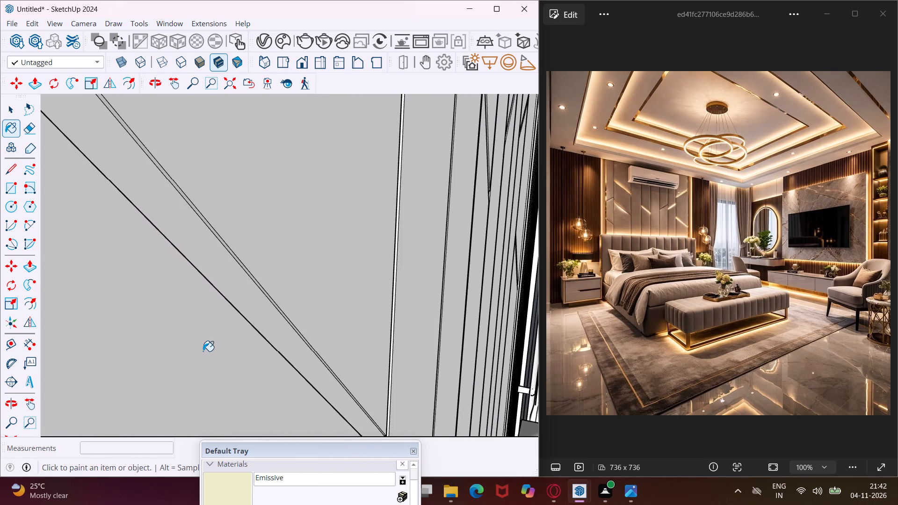
pyautogui.scroll(9, 203, 351)
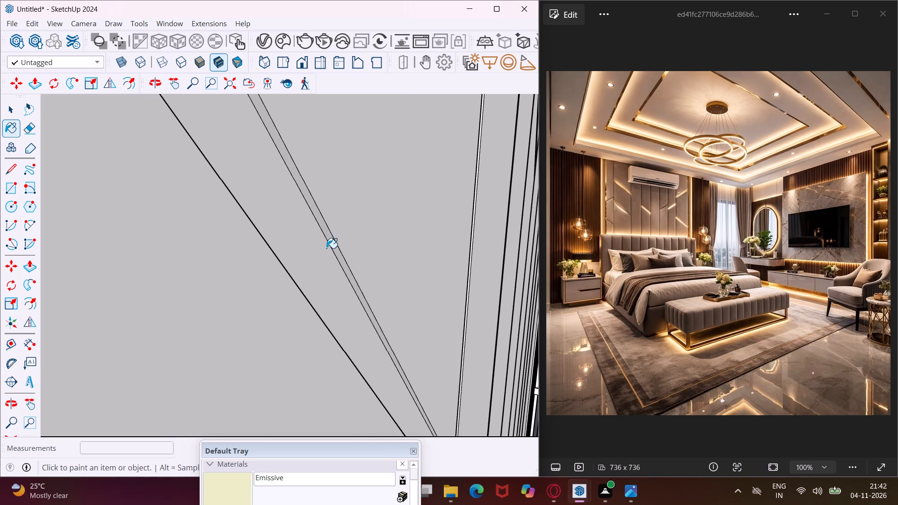
pyautogui.click(328, 239)
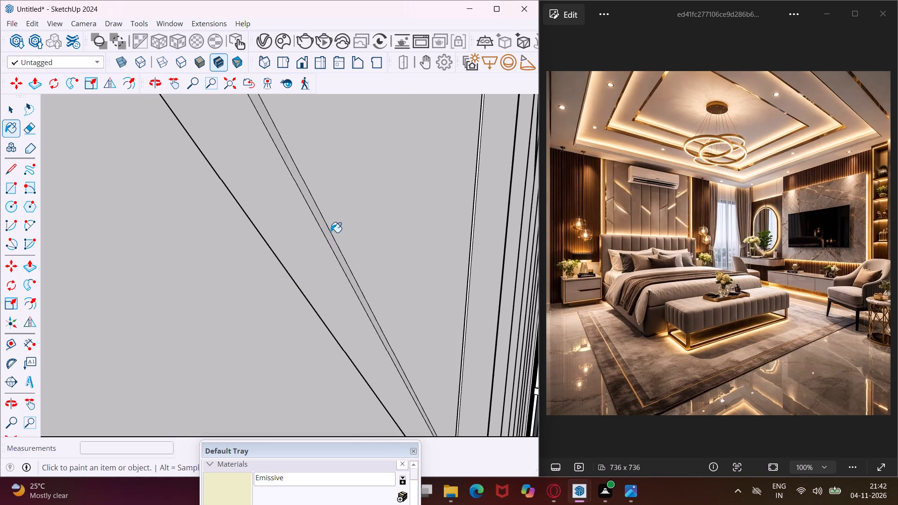
pyautogui.click(330, 235)
pyautogui.moveTo(313, 240); pyautogui.dragTo(219, 297, button='middle')
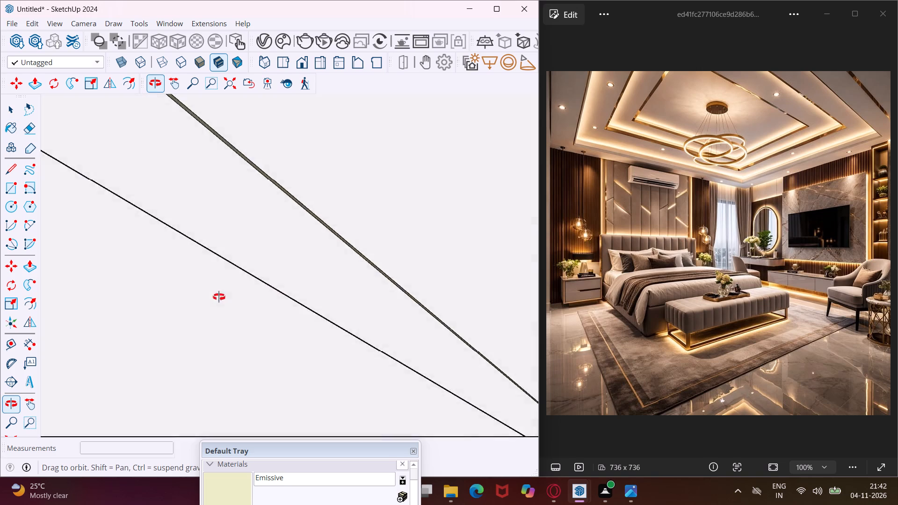
pyautogui.moveTo(219, 297); pyautogui.dragTo(164, 373, button='middle')
pyautogui.scroll(6, 207, 293)
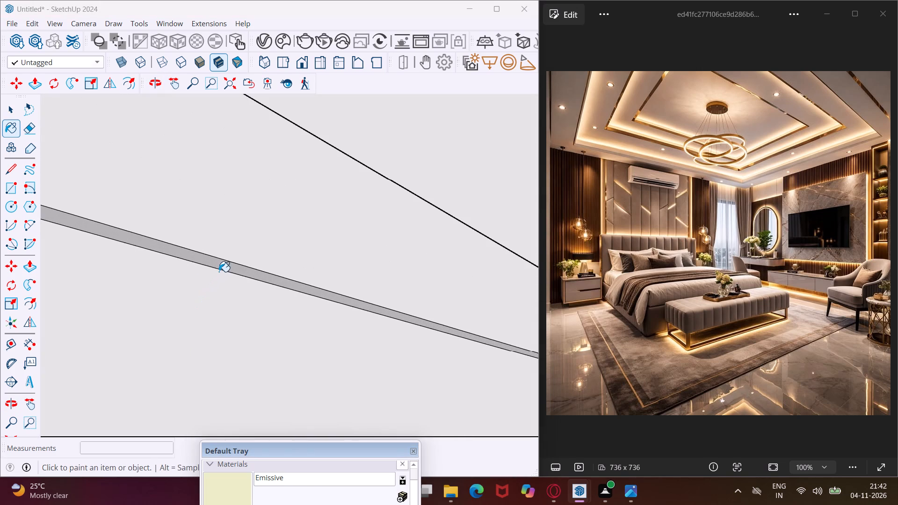
pyautogui.click(226, 270)
# Continue the Emissive material onto the short diagonal groove in the narrow panels above the headboard.
pyautogui.scroll(-6, 196, 258)
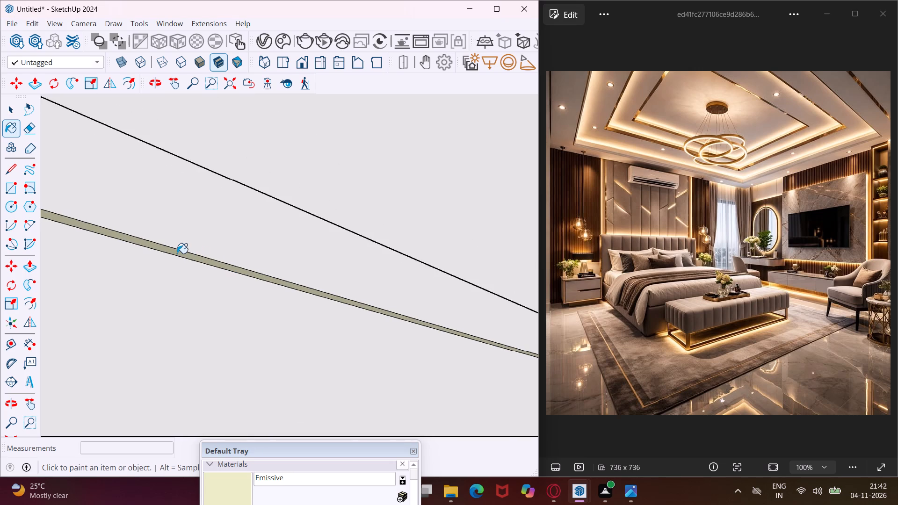
pyautogui.scroll(-17, 175, 253)
pyautogui.scroll(-9, 139, 254)
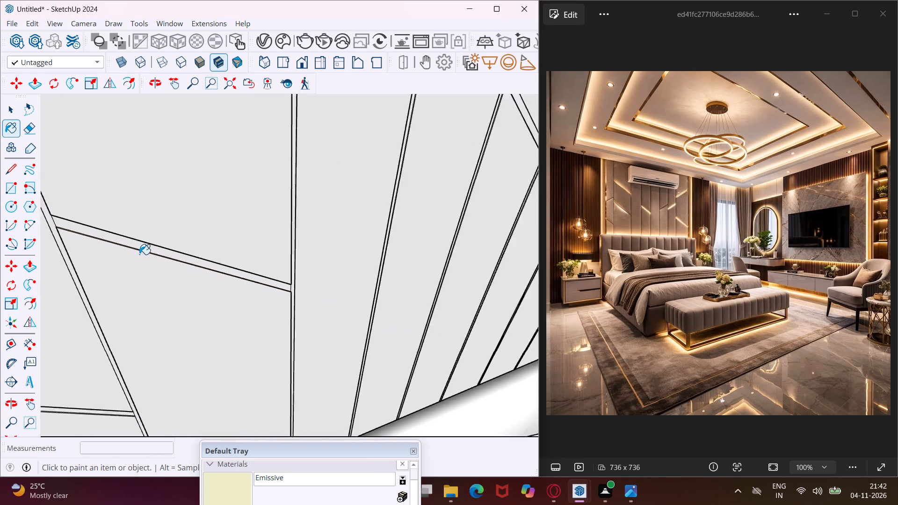
pyautogui.scroll(-6, 139, 254)
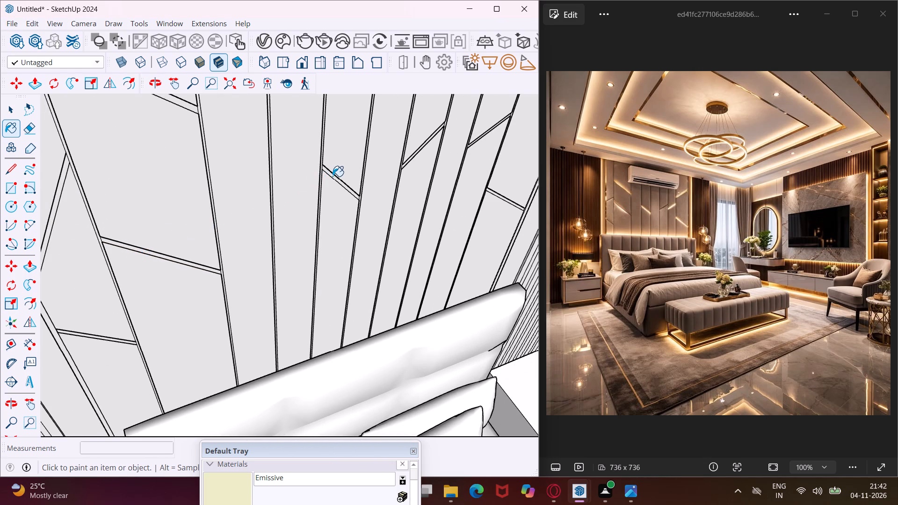
# Paint the inner faces of the downward-sloping diagonal groove in the middle of the headboard wall with the Emissive material.
pyautogui.scroll(16, 333, 175)
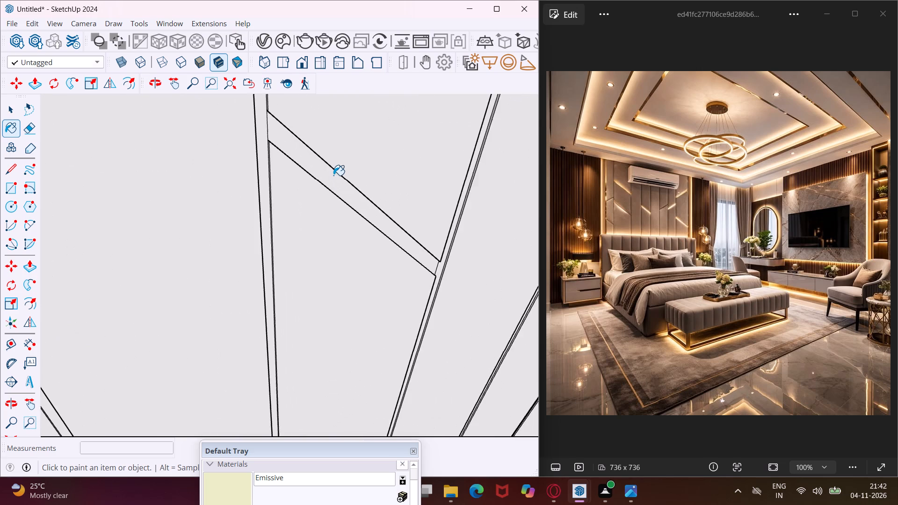
pyautogui.scroll(13, 333, 175)
pyautogui.moveTo(333, 175); pyautogui.dragTo(393, 118, button='middle')
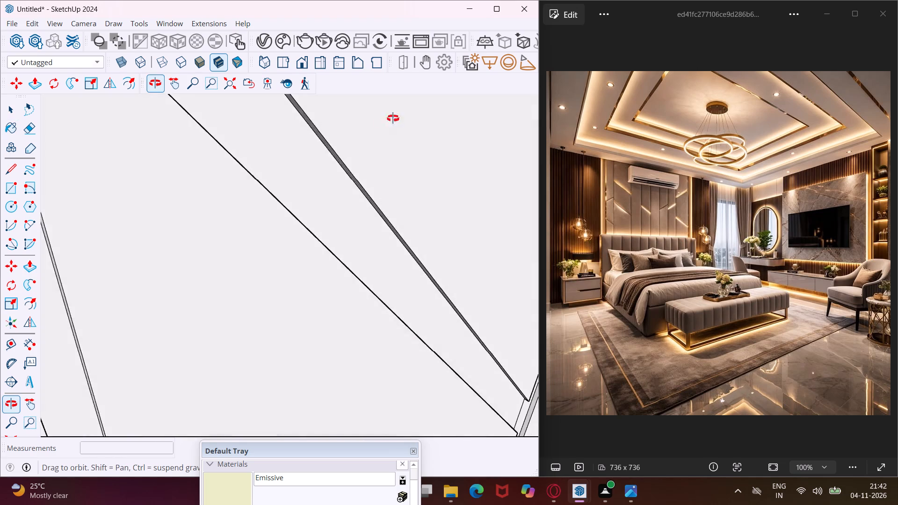
pyautogui.moveTo(393, 118); pyautogui.dragTo(438, 113, button='middle')
pyautogui.scroll(3, 379, 181)
pyautogui.scroll(2, 350, 213)
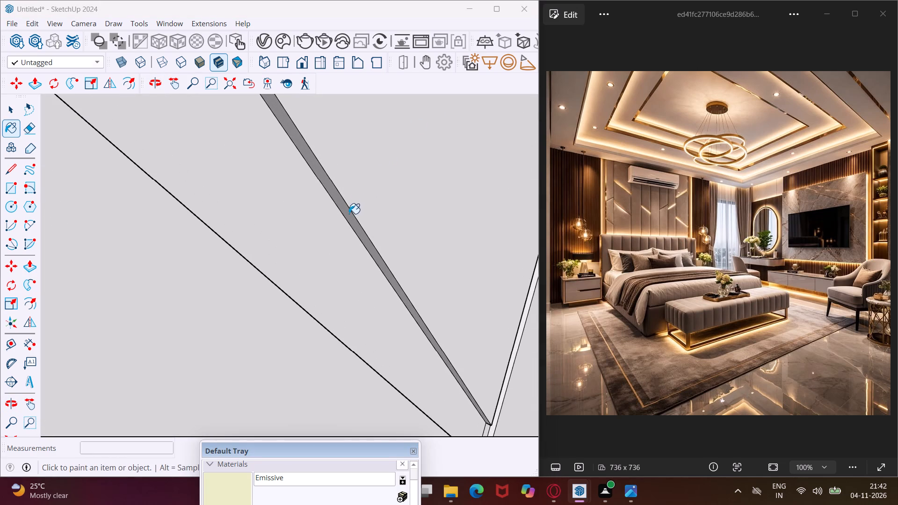
pyautogui.click(349, 214)
pyautogui.moveTo(343, 177); pyautogui.dragTo(239, 305, button='middle')
pyautogui.scroll(3, 255, 255)
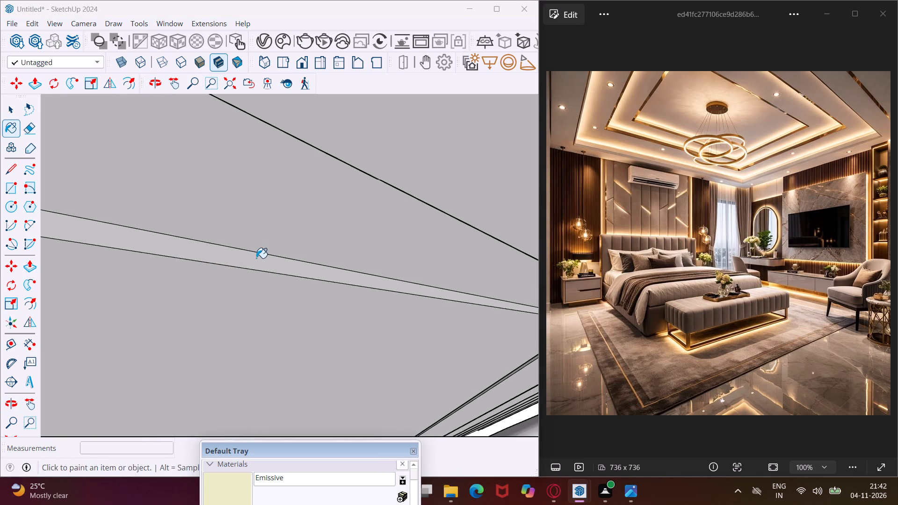
pyautogui.click(257, 260)
# Paint the rising diagonal groove in the headboard wall's second-to-last panel before the slats, including its edge face, with Emissive.
pyautogui.scroll(-13, 232, 222)
pyautogui.scroll(-5, 188, 226)
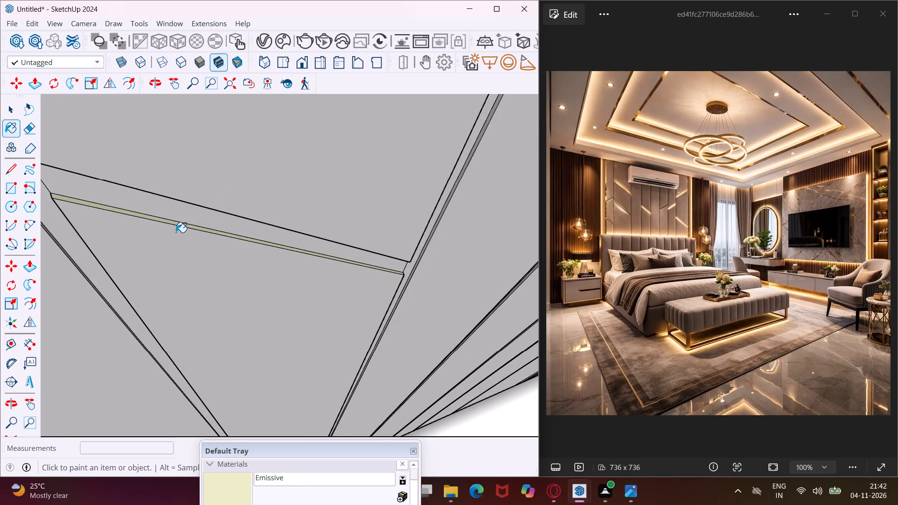
pyautogui.scroll(-13, 173, 234)
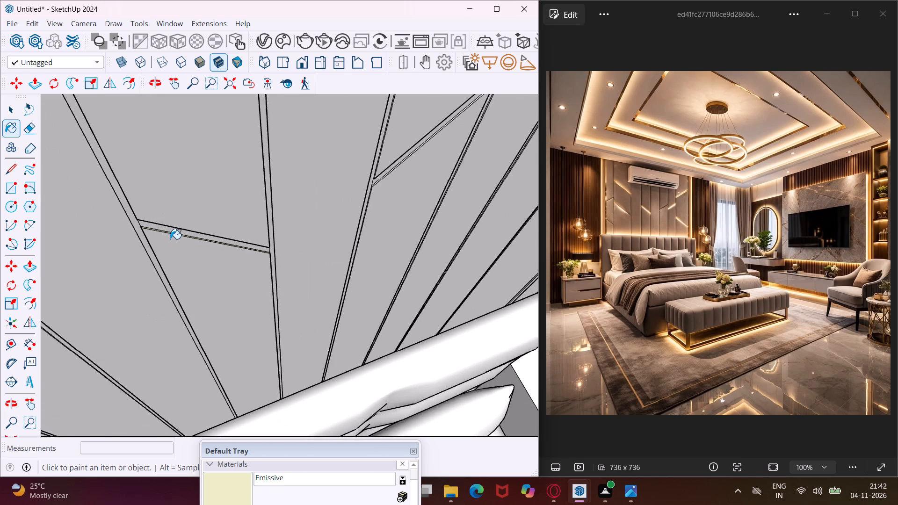
pyautogui.scroll(-7, 170, 239)
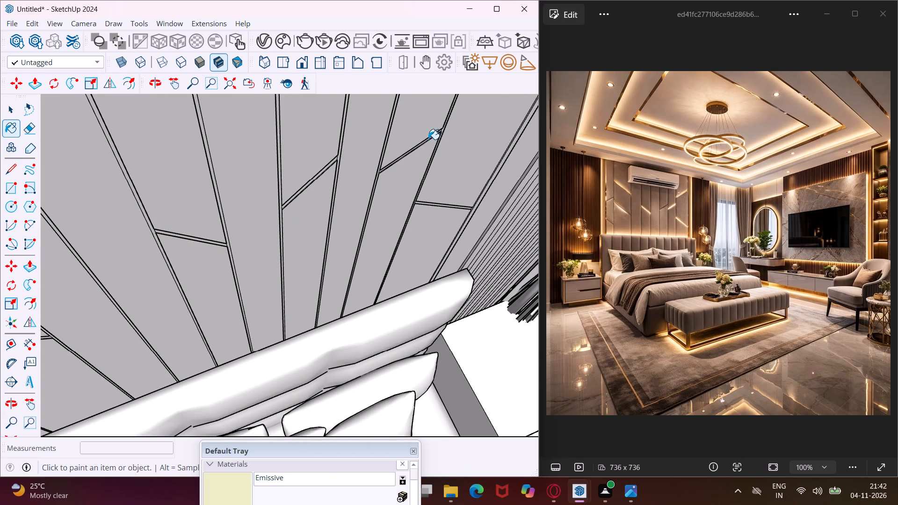
pyautogui.scroll(17, 428, 139)
pyautogui.scroll(4, 434, 155)
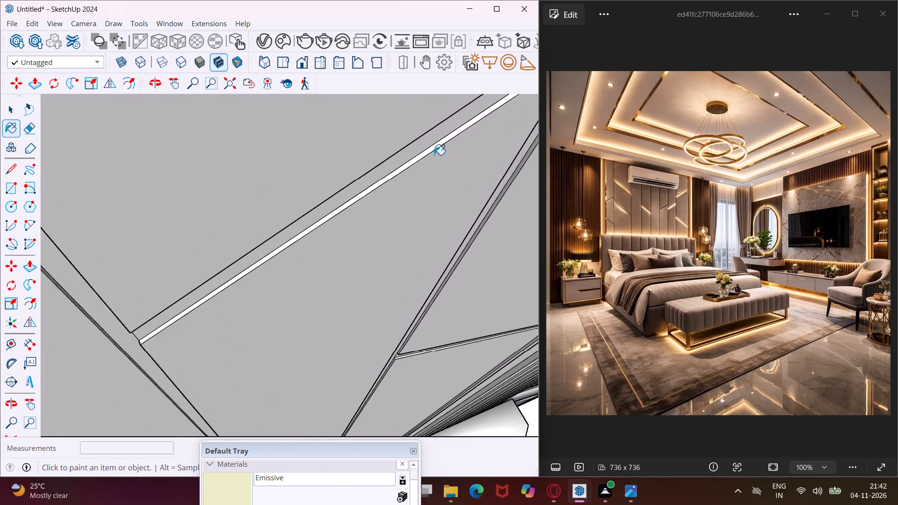
pyautogui.scroll(9, 434, 155)
pyautogui.click(429, 144)
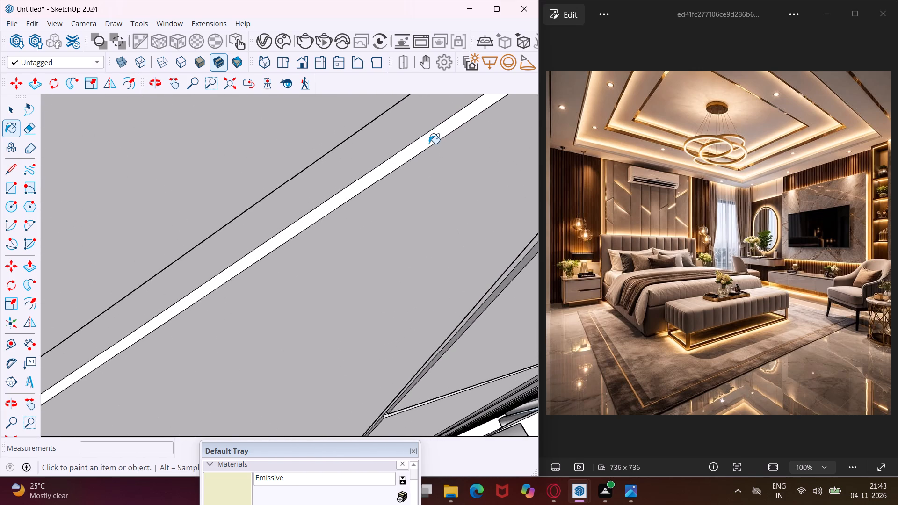
pyautogui.click(420, 126)
pyautogui.scroll(1, 420, 126)
pyautogui.moveTo(415, 112); pyautogui.dragTo(461, 0, button='middle')
pyautogui.moveTo(319, 242); pyautogui.dragTo(246, 97, button='middle')
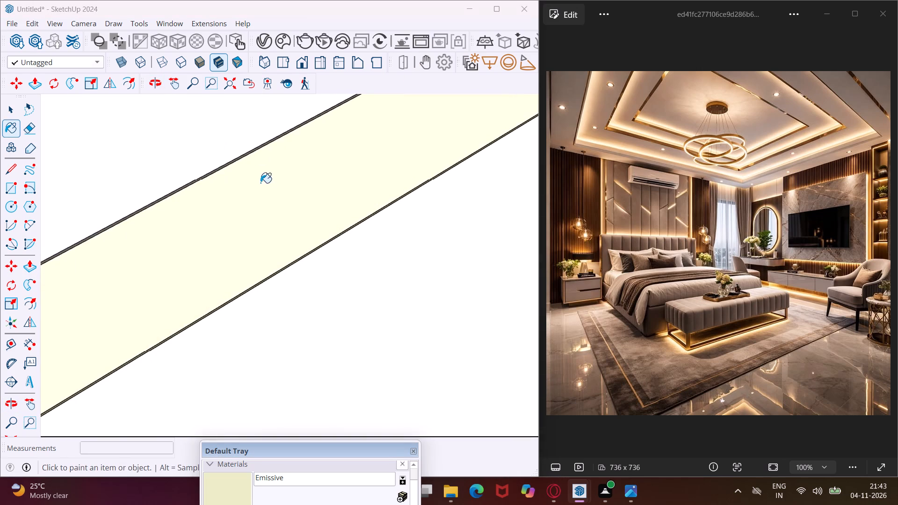
pyautogui.moveTo(264, 186); pyautogui.dragTo(241, 128, button='middle')
pyautogui.scroll(3, 249, 157)
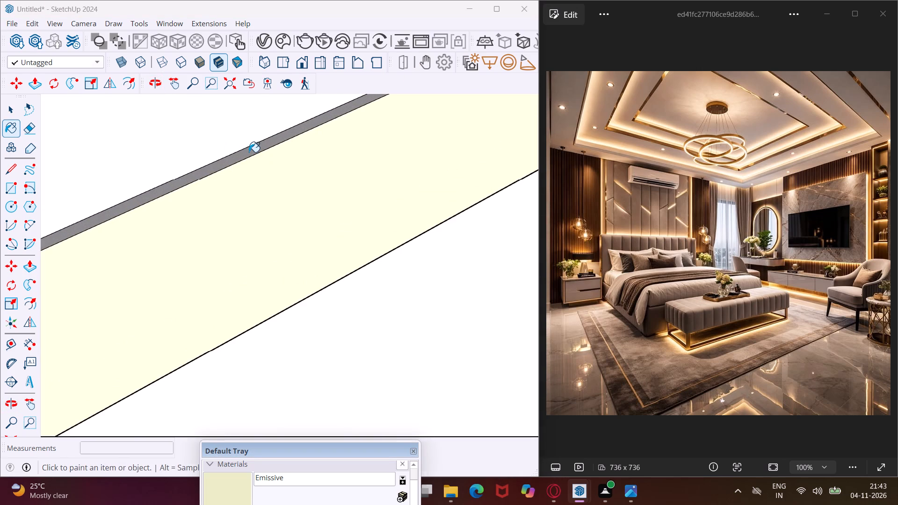
pyautogui.click(249, 152)
# Paint the back and both thin side faces of the upper rising diagonal groove beside the slatted section with Emissive.
pyautogui.scroll(-16, 218, 219)
pyautogui.scroll(-5, 196, 248)
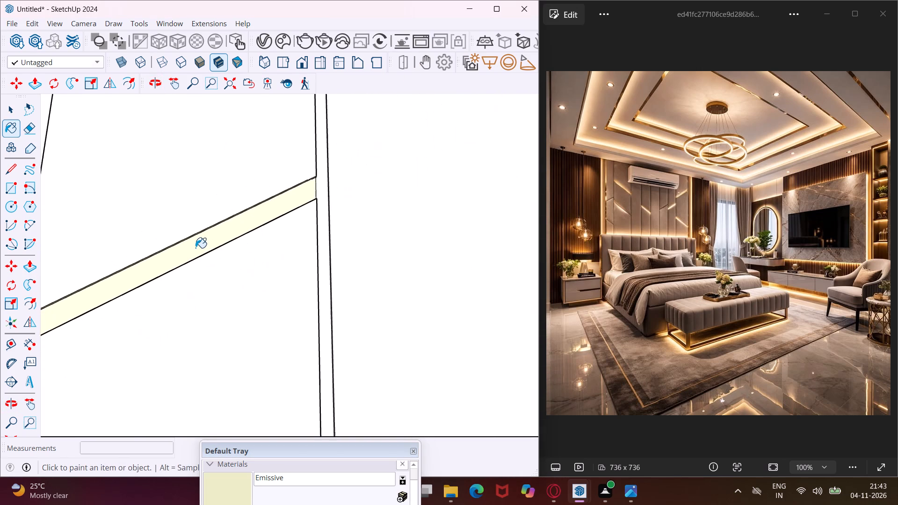
pyautogui.scroll(-18, 195, 248)
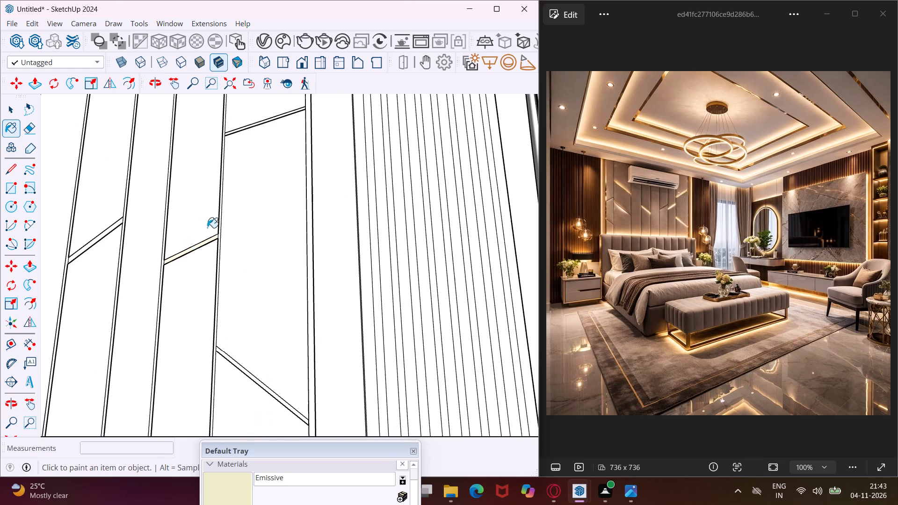
pyautogui.scroll(3, 241, 127)
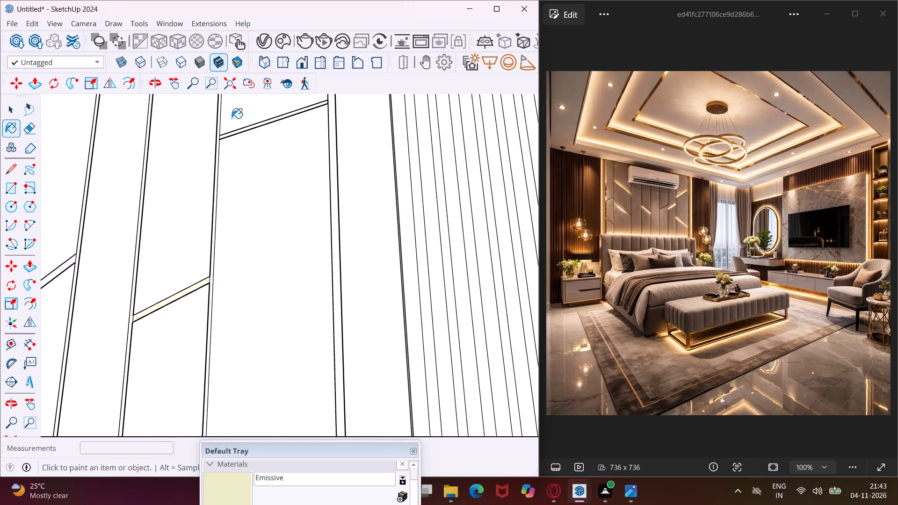
pyautogui.scroll(17, 224, 114)
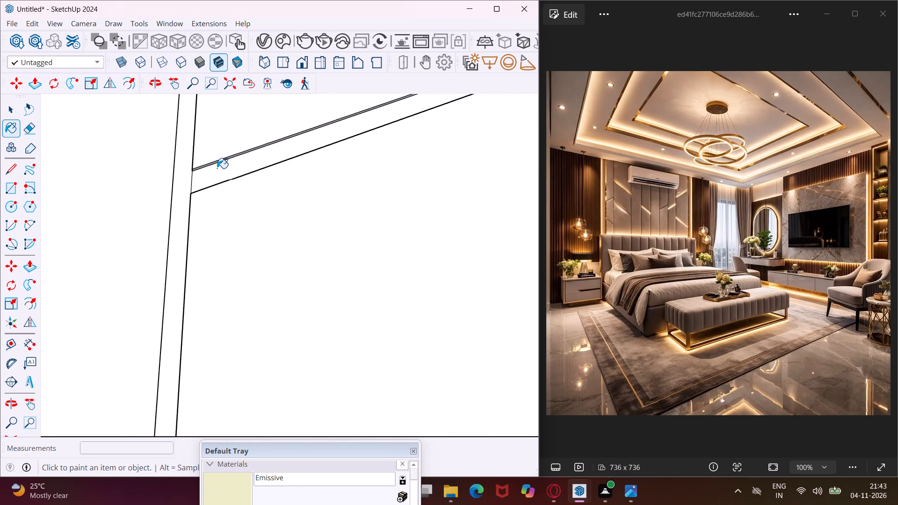
pyautogui.click(217, 168)
pyautogui.scroll(5, 217, 165)
pyautogui.moveTo(213, 157); pyautogui.dragTo(208, 90, button='middle')
pyautogui.scroll(6, 217, 143)
pyautogui.scroll(2, 222, 186)
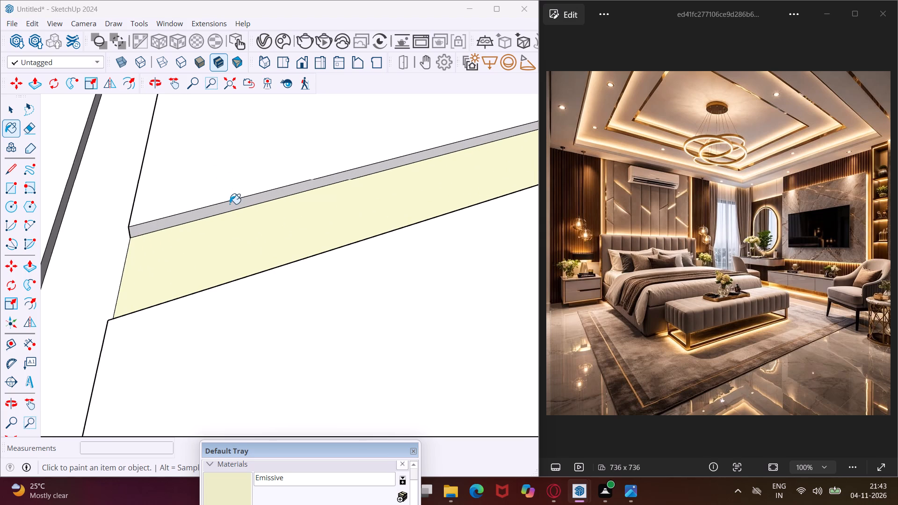
pyautogui.click(230, 204)
pyautogui.moveTo(230, 204); pyautogui.dragTo(341, 439, button='middle')
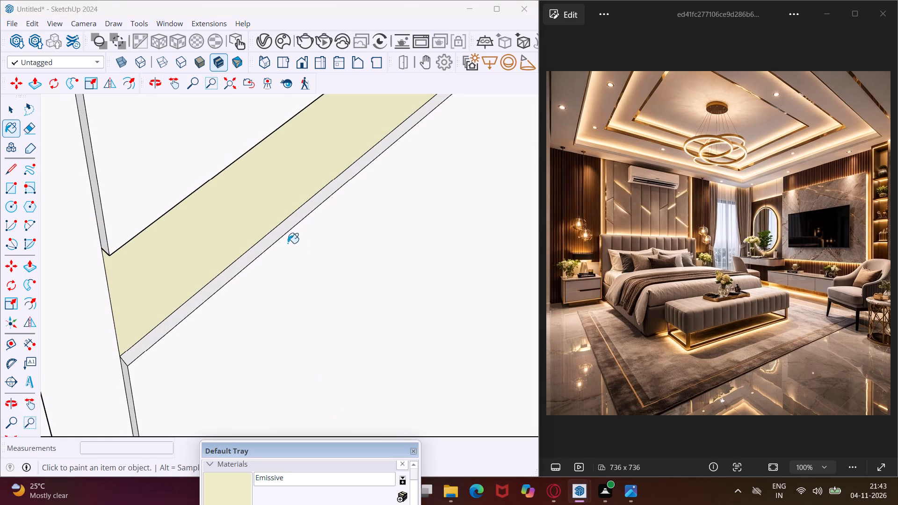
pyautogui.click(276, 232)
# Paint the back and side faces of the lower downward-sloping diagonal groove beside the slatted section with Emissive and leave the Paint tool.
pyautogui.scroll(-15, 175, 207)
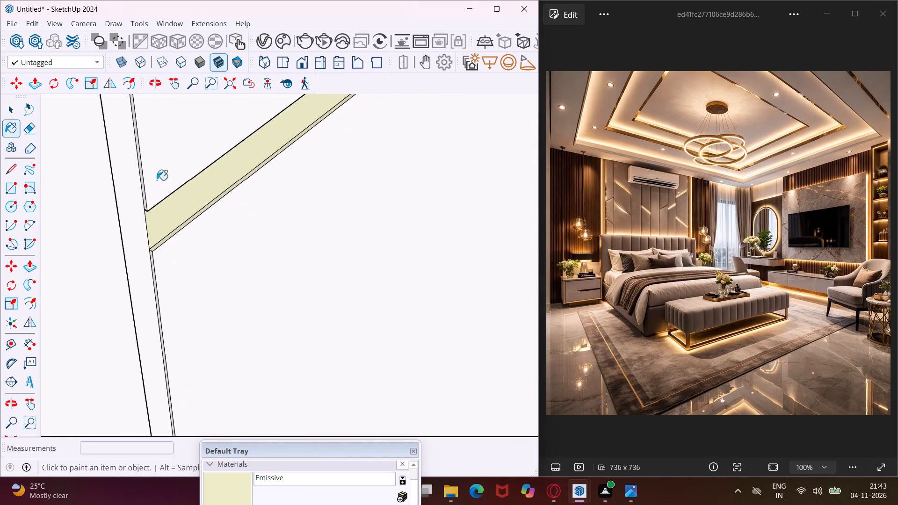
pyautogui.scroll(-11, 157, 180)
pyautogui.scroll(1, 169, 204)
pyautogui.scroll(-11, 171, 207)
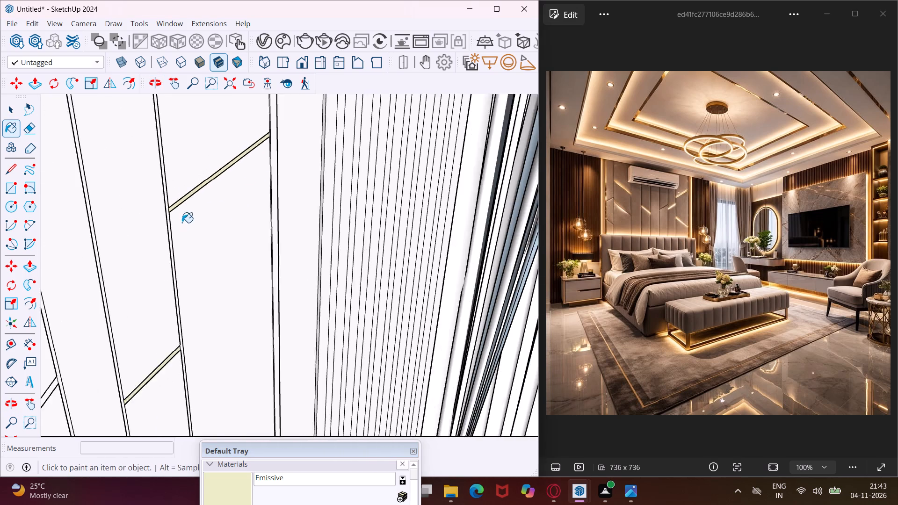
pyautogui.scroll(-8, 182, 223)
pyautogui.scroll(5, 193, 329)
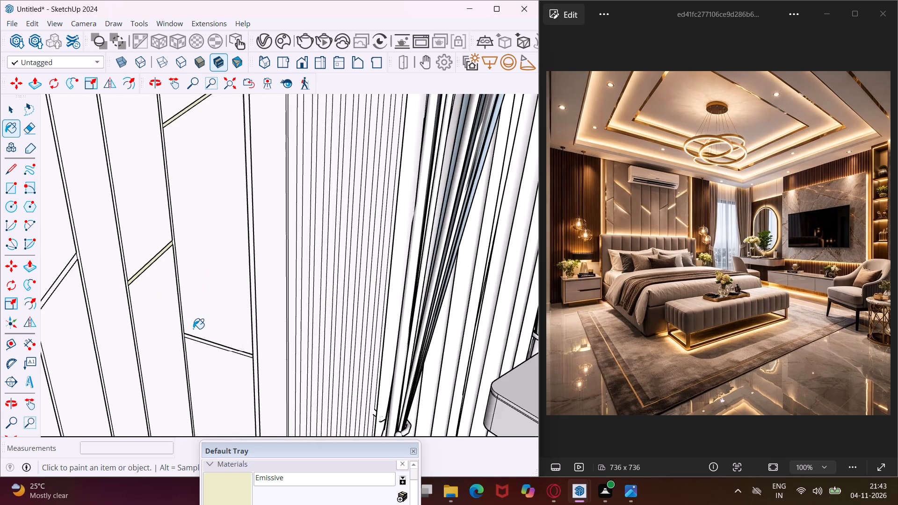
pyautogui.scroll(19, 193, 329)
pyautogui.click(170, 354)
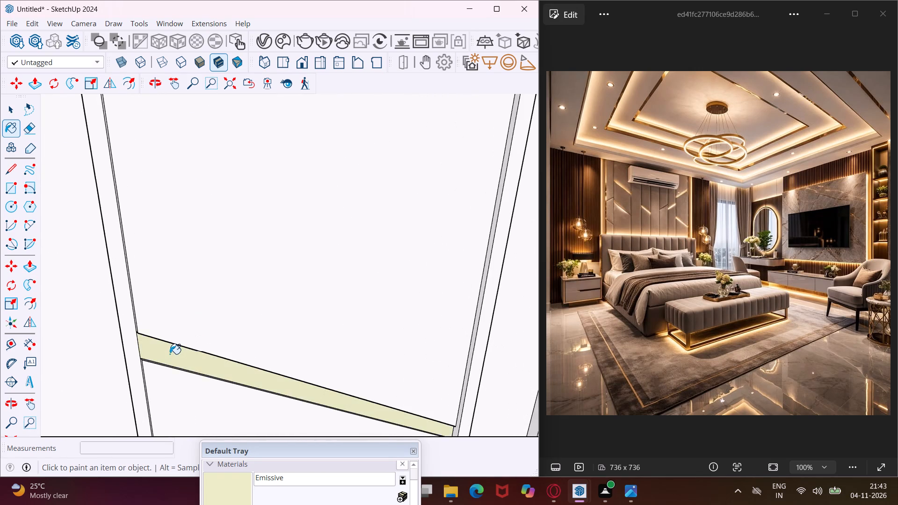
pyautogui.moveTo(169, 353); pyautogui.dragTo(282, 232, button='middle')
pyautogui.scroll(3, 268, 238)
pyautogui.click(259, 237)
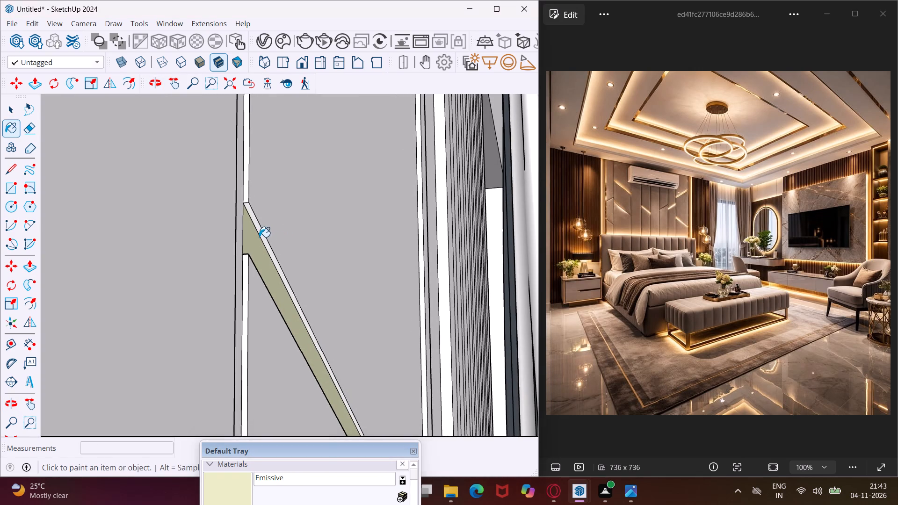
pyautogui.moveTo(264, 228); pyautogui.dragTo(222, 369, button='middle')
pyautogui.scroll(5, 286, 233)
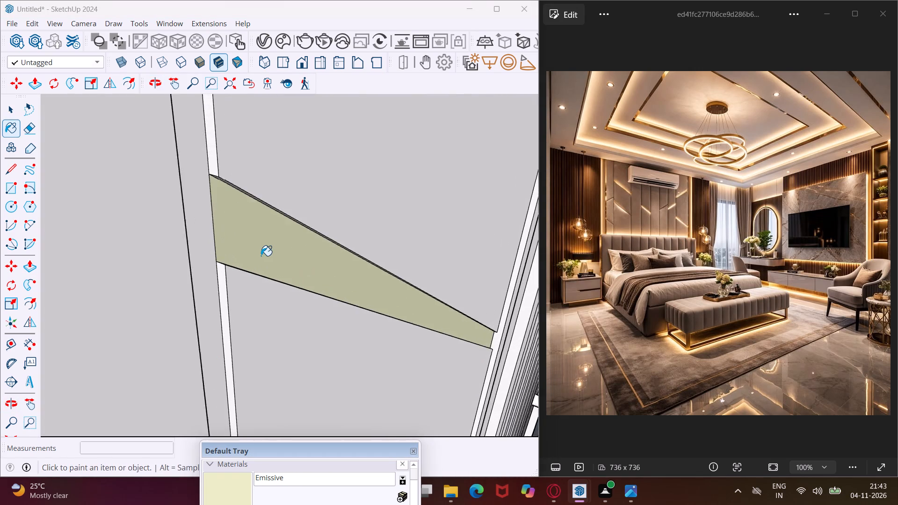
pyautogui.scroll(4, 261, 256)
pyautogui.moveTo(252, 262); pyautogui.dragTo(222, 313, button='middle')
pyautogui.scroll(2, 234, 246)
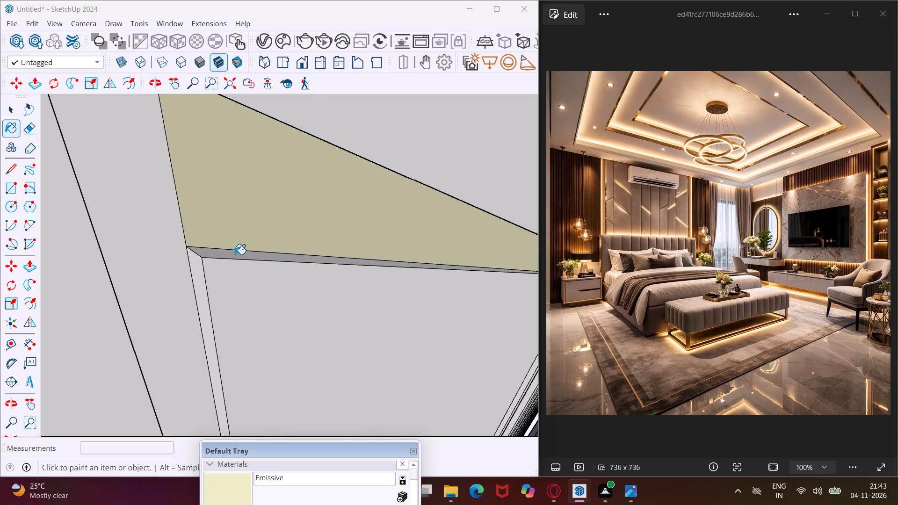
pyautogui.click(235, 254)
pyautogui.moveTo(235, 254); pyautogui.dragTo(307, 129, button='middle')
pyautogui.click(281, 200)
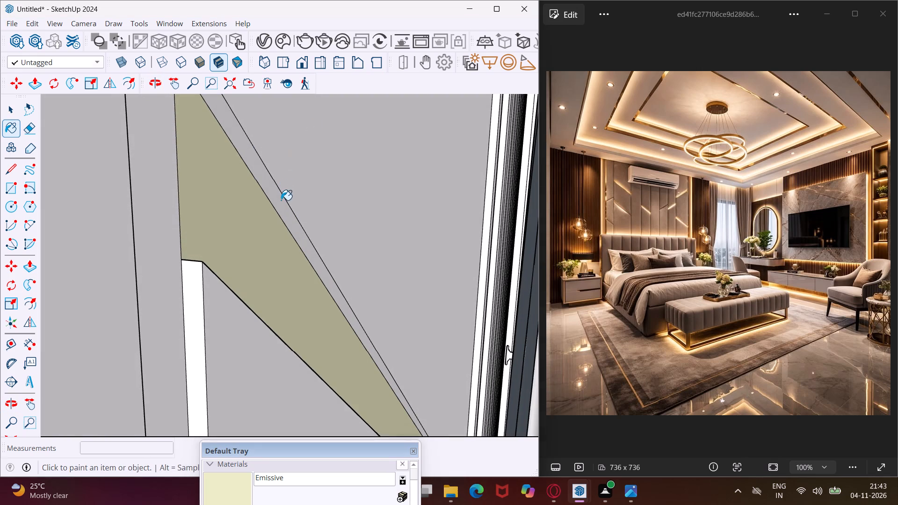
pyautogui.press('Escape')
pyautogui.press('space')
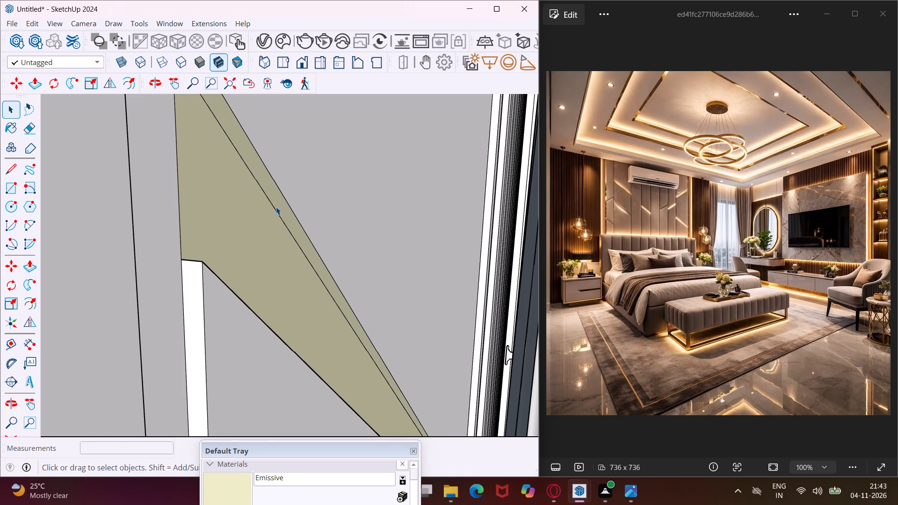
# Paint the thin light strip at the back of the lowest shelf's underside in the tall shelf unit with Emissive.
pyautogui.scroll(-14, 250, 216)
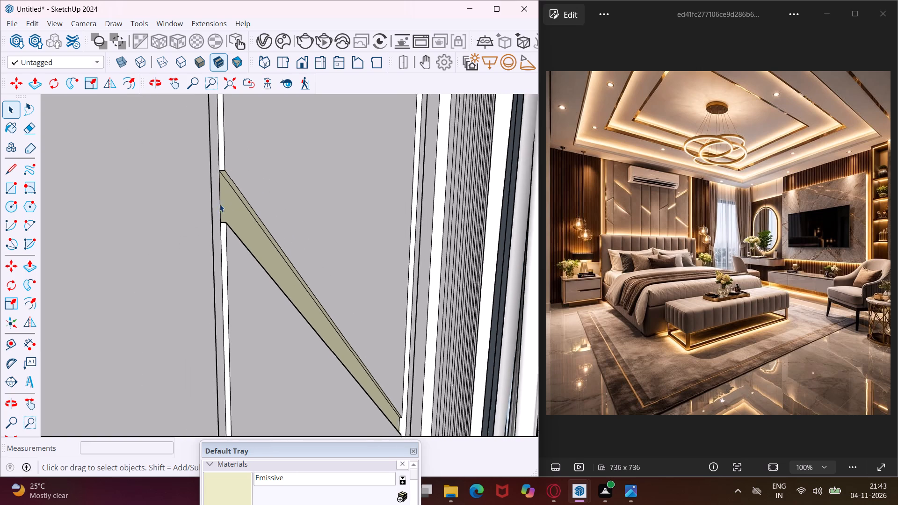
pyautogui.scroll(-4, 219, 204)
pyautogui.scroll(-19, 181, 219)
pyautogui.scroll(-5, 156, 235)
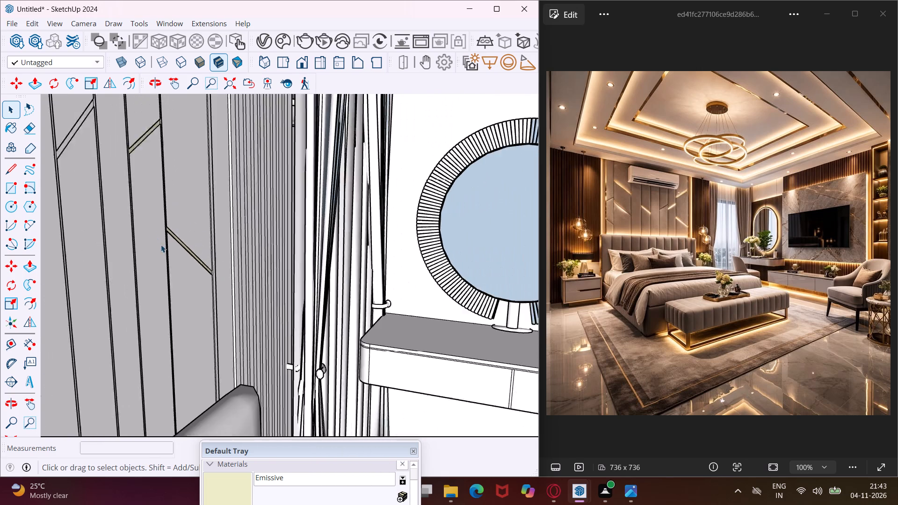
pyautogui.moveTo(233, 232); pyautogui.dragTo(116, 248, button='middle')
pyautogui.scroll(-11, 107, 250)
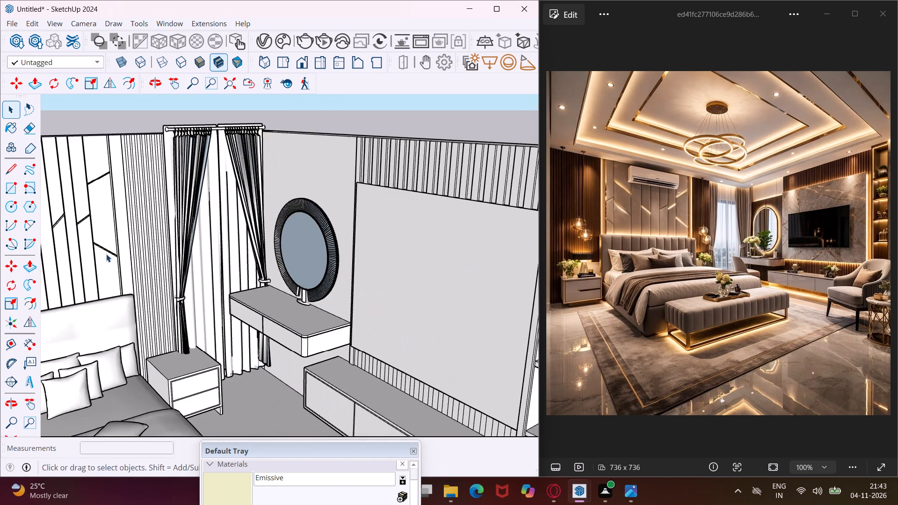
pyautogui.scroll(-3, 106, 254)
pyautogui.scroll(2, 386, 198)
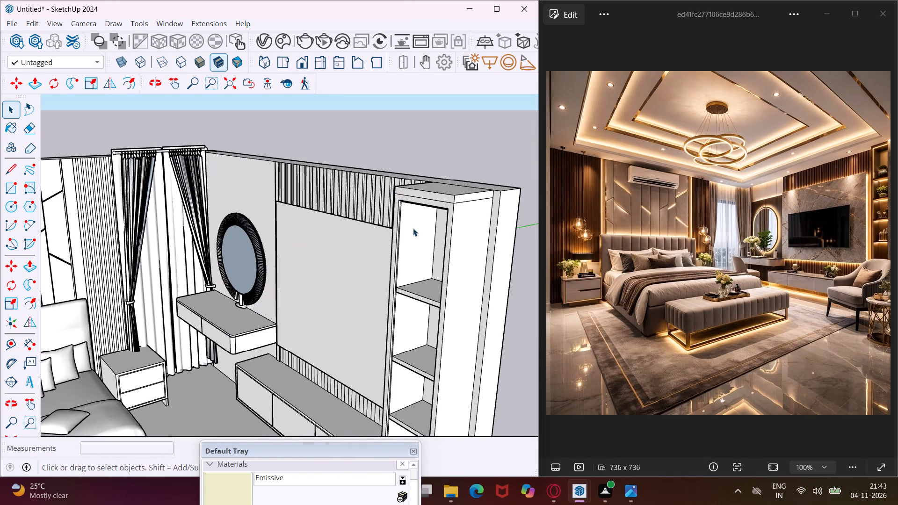
pyautogui.scroll(5, 417, 231)
pyautogui.moveTo(417, 231); pyautogui.dragTo(514, 141, button='middle')
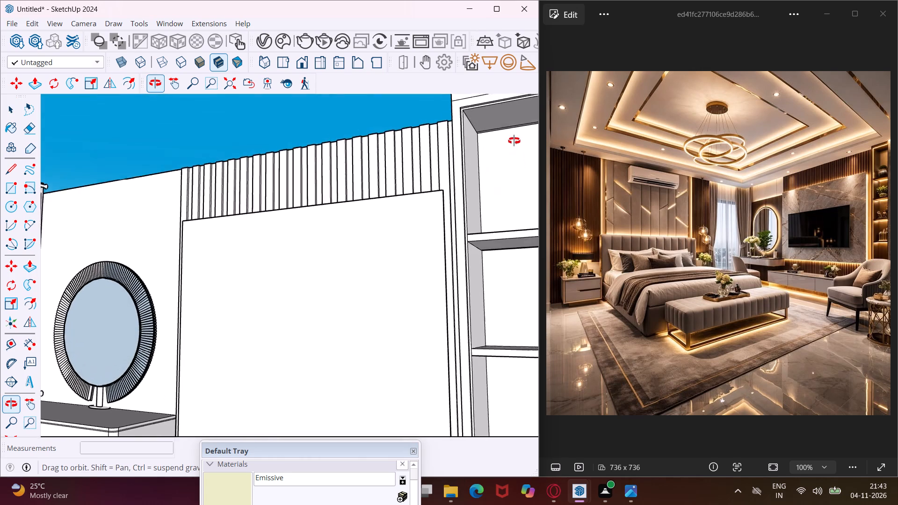
pyautogui.moveTo(514, 141); pyautogui.dragTo(485, 94, button='middle')
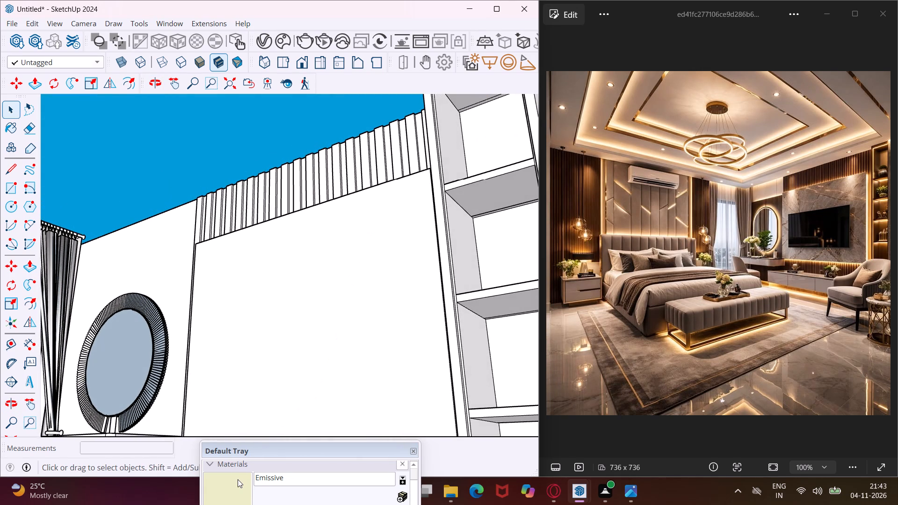
pyautogui.click(238, 479)
pyautogui.scroll(-5, 186, 346)
pyautogui.moveTo(342, 402); pyautogui.dragTo(371, 325, button='middle')
pyautogui.moveTo(384, 381); pyautogui.dragTo(376, 422, button='middle')
pyautogui.scroll(-6, 364, 300)
pyautogui.moveTo(354, 330); pyautogui.dragTo(347, 386, button='middle')
pyautogui.scroll(-1, 353, 384)
pyautogui.scroll(5, 360, 376)
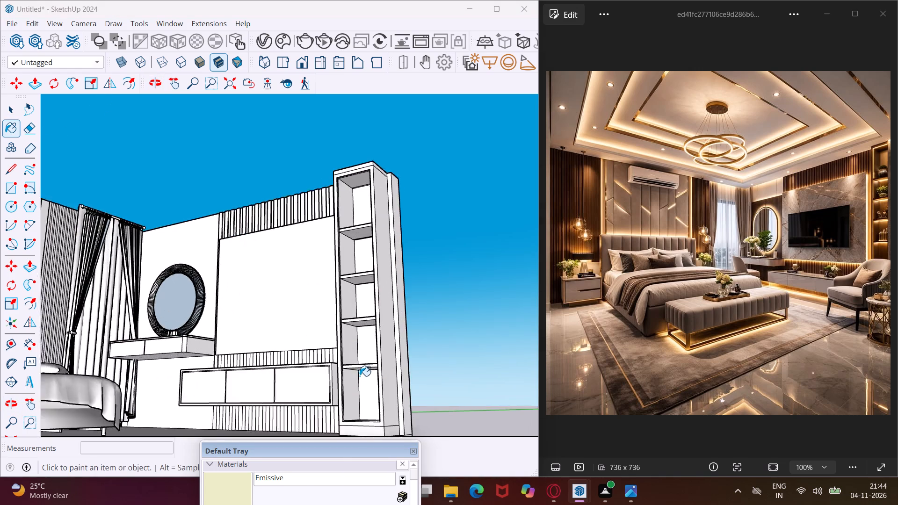
pyautogui.scroll(10, 360, 376)
pyautogui.moveTo(360, 376); pyautogui.dragTo(394, 368, button='middle')
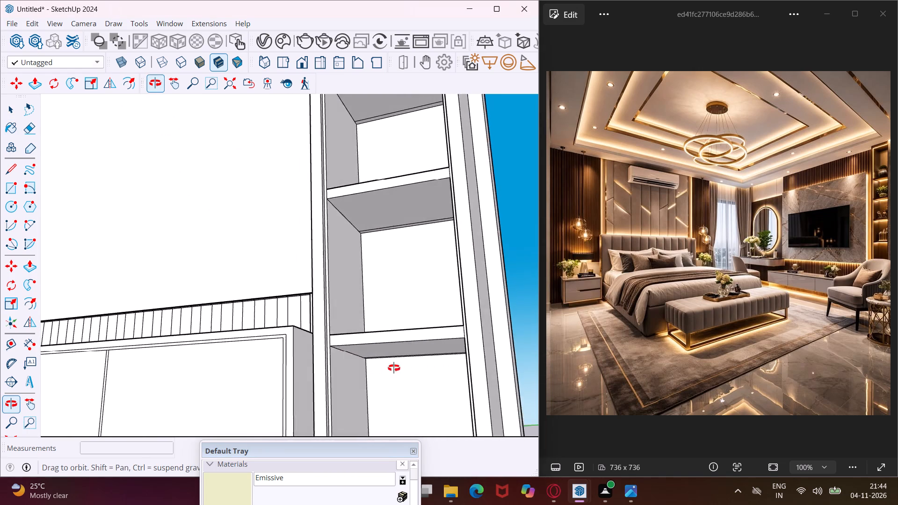
pyautogui.moveTo(394, 368); pyautogui.dragTo(418, 362, button='middle')
pyautogui.scroll(5, 418, 362)
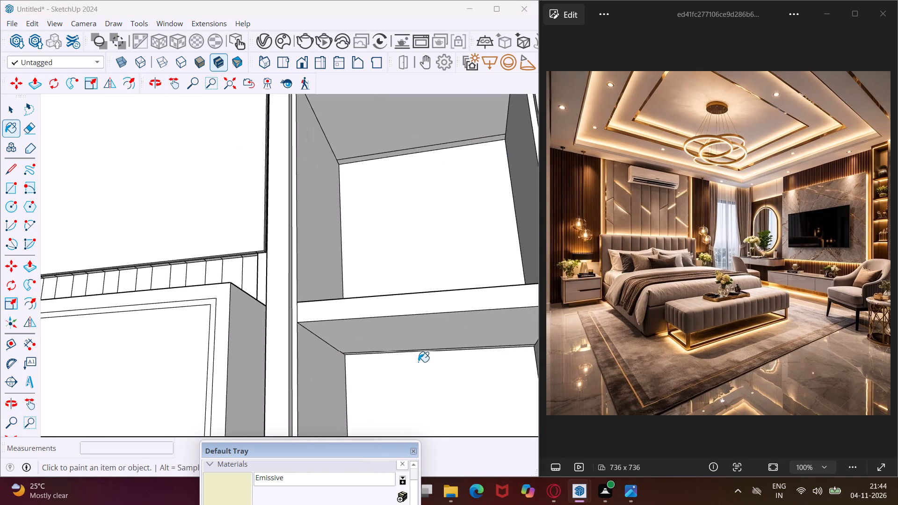
pyautogui.scroll(6, 418, 362)
pyautogui.moveTo(418, 362); pyautogui.dragTo(426, 328, button='middle')
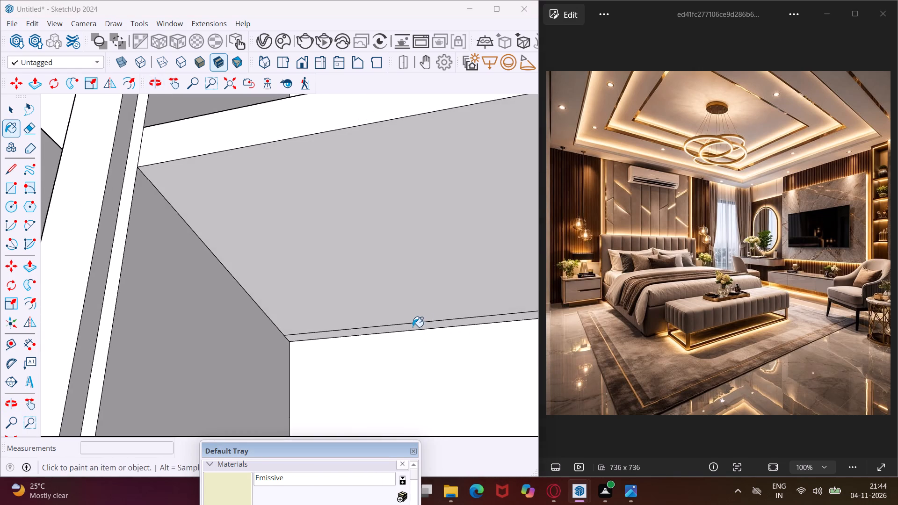
pyautogui.click(413, 327)
# Paint the thin light strip at the back of the second-lowest shelf's underside with the Emissive material.
pyautogui.moveTo(381, 289); pyautogui.dragTo(383, 390, button='middle')
pyautogui.scroll(-4, 369, 382)
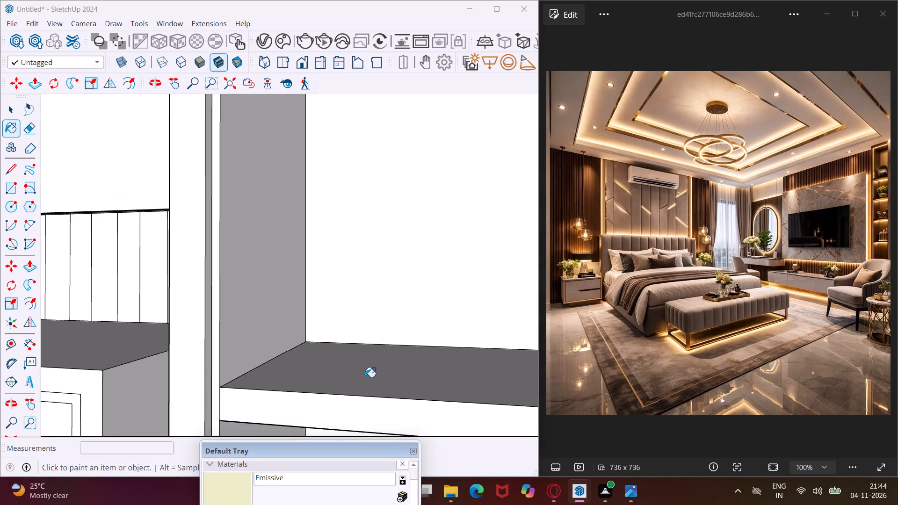
pyautogui.scroll(-6, 361, 373)
pyautogui.scroll(9, 434, 172)
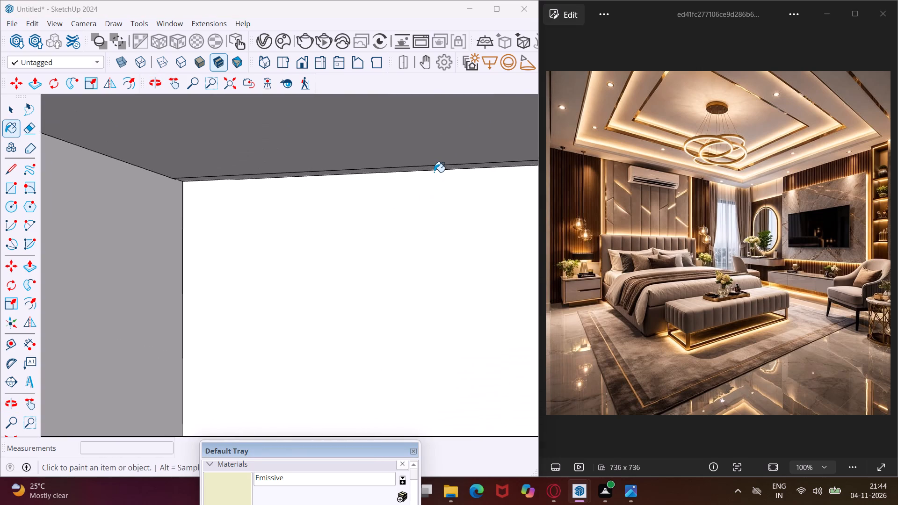
pyautogui.scroll(4, 434, 172)
pyautogui.moveTo(434, 172); pyautogui.dragTo(442, 151, button='middle')
pyautogui.scroll(1, 439, 152)
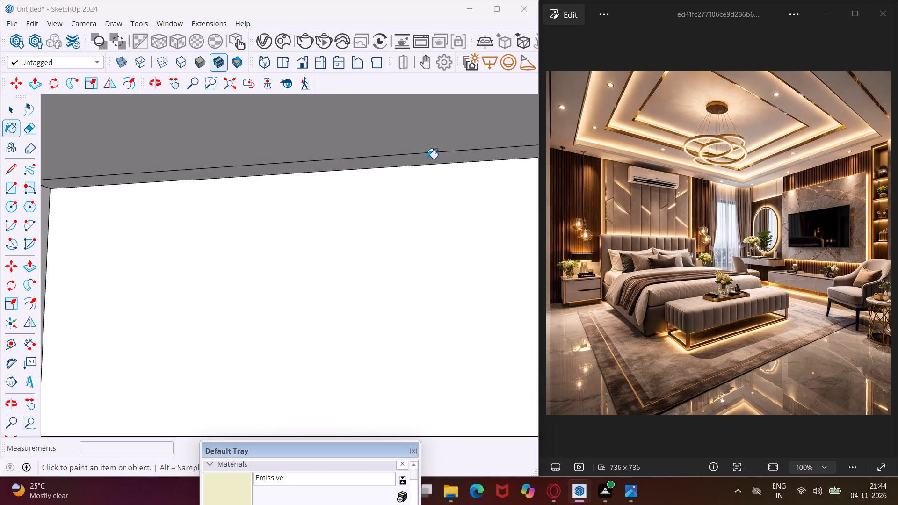
pyautogui.click(427, 157)
# Paint the thin light strip at the back of the second-highest shelf's underside with the Emissive material.
pyautogui.scroll(-7, 352, 190)
pyautogui.scroll(1, 336, 217)
pyautogui.scroll(-10, 336, 218)
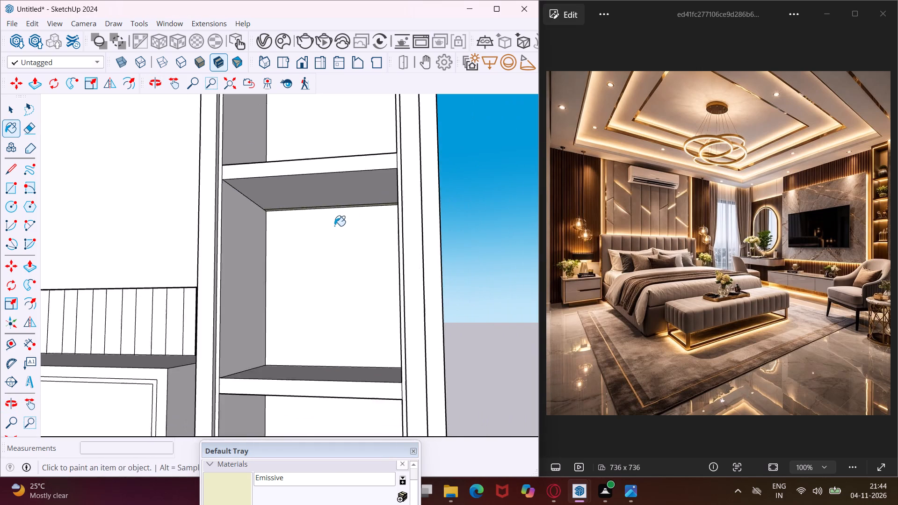
pyautogui.scroll(-6, 334, 226)
pyautogui.scroll(12, 335, 126)
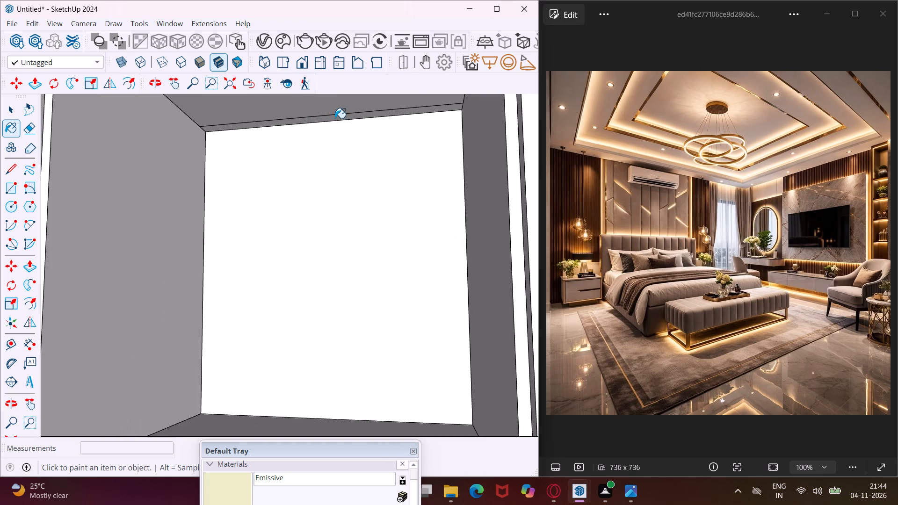
pyautogui.scroll(1, 335, 118)
pyautogui.click(335, 118)
# Paint the thin light strip at the back of the topmost shelf's underside with the Emissive material.
pyautogui.moveTo(321, 180); pyautogui.dragTo(329, 266, button='middle')
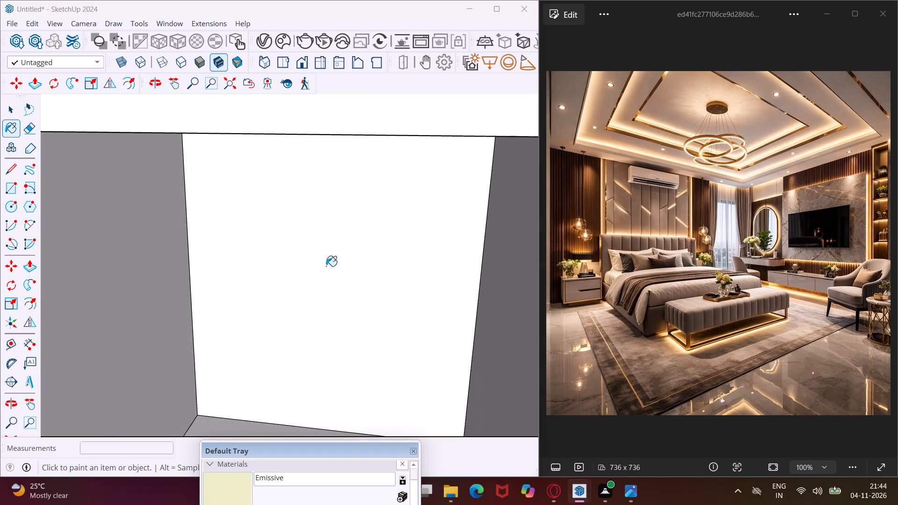
pyautogui.scroll(-16, 323, 268)
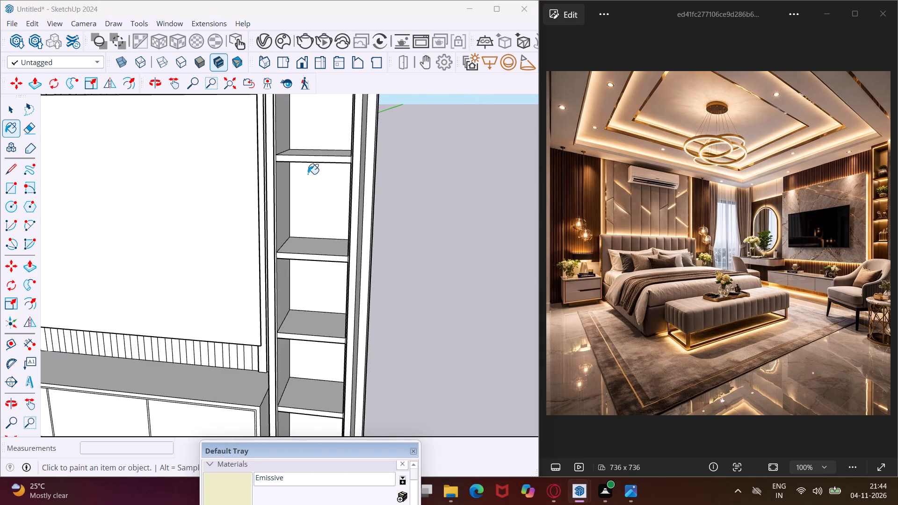
pyautogui.scroll(-5, 301, 159)
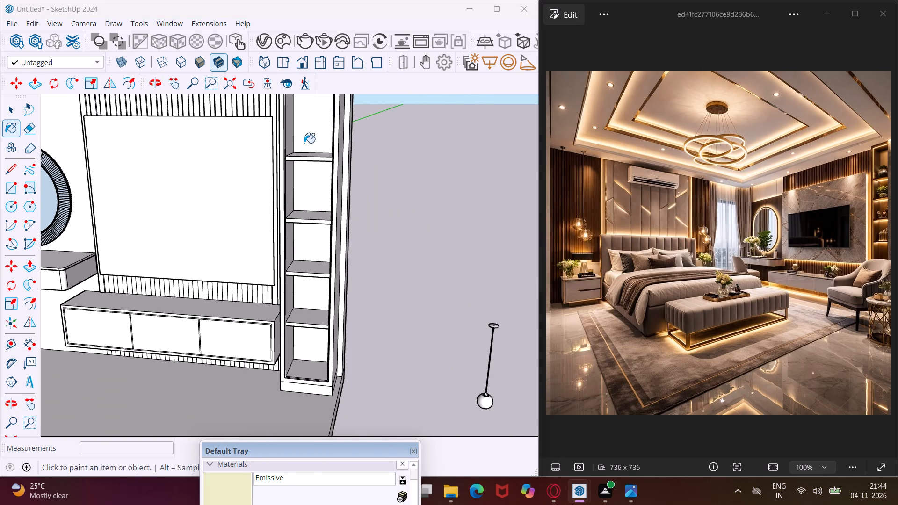
pyautogui.moveTo(304, 143); pyautogui.dragTo(311, 95, button='middle')
pyautogui.scroll(13, 316, 151)
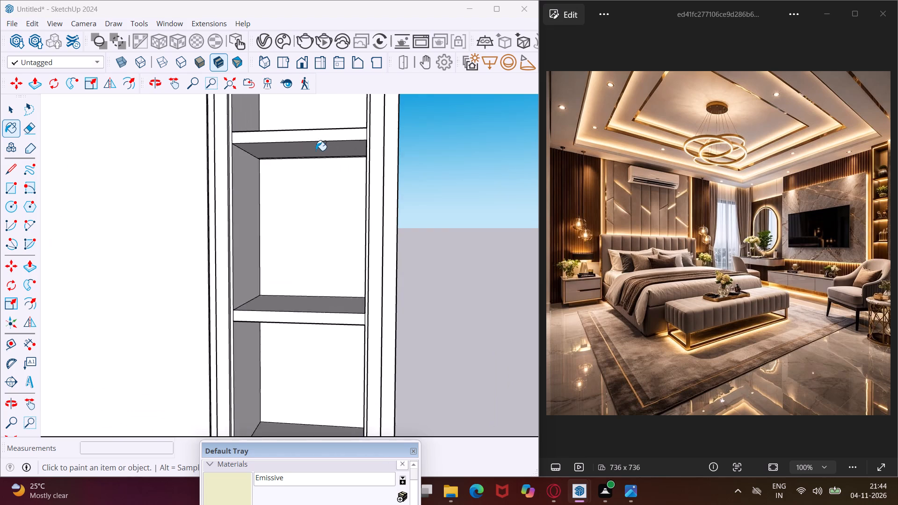
pyautogui.scroll(3, 316, 151)
pyautogui.moveTo(316, 151); pyautogui.dragTo(350, 111, button='middle')
pyautogui.scroll(4, 340, 171)
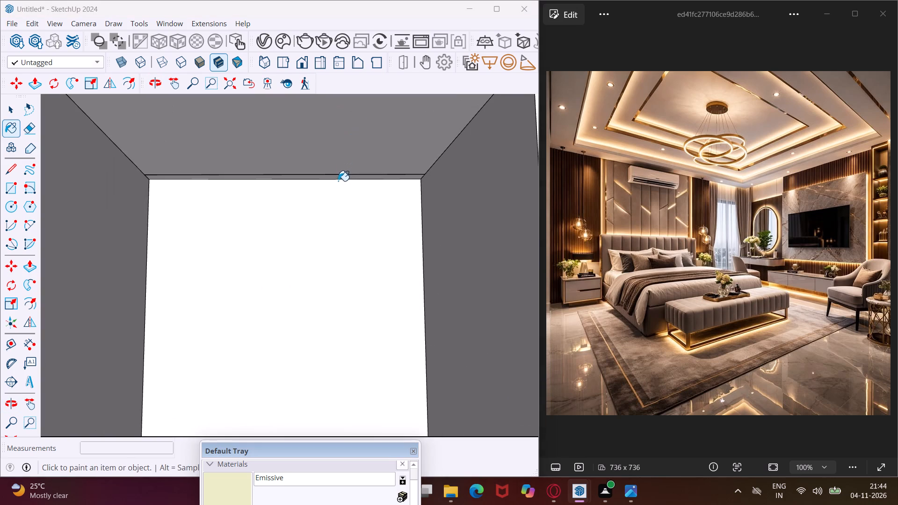
pyautogui.click(336, 177)
# Paint the thin light strip at the back of the top compartment's ceiling in the shelf unit with Emissive.
pyautogui.scroll(-5, 304, 197)
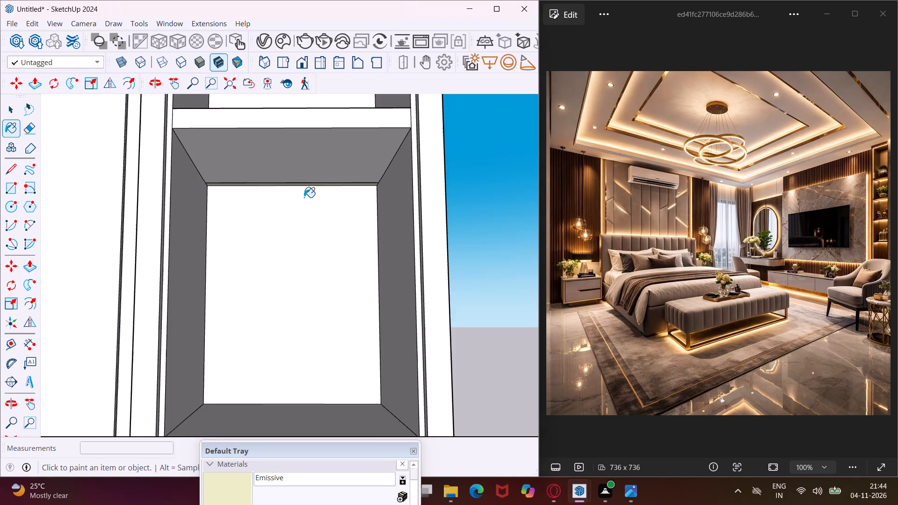
pyautogui.scroll(-12, 304, 197)
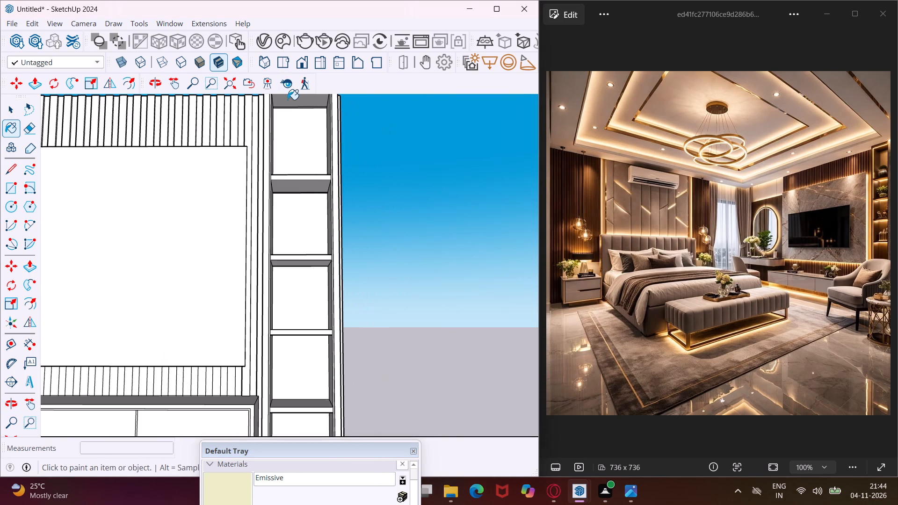
pyautogui.scroll(8, 288, 102)
pyautogui.moveTo(294, 110); pyautogui.dragTo(294, 165, button='middle')
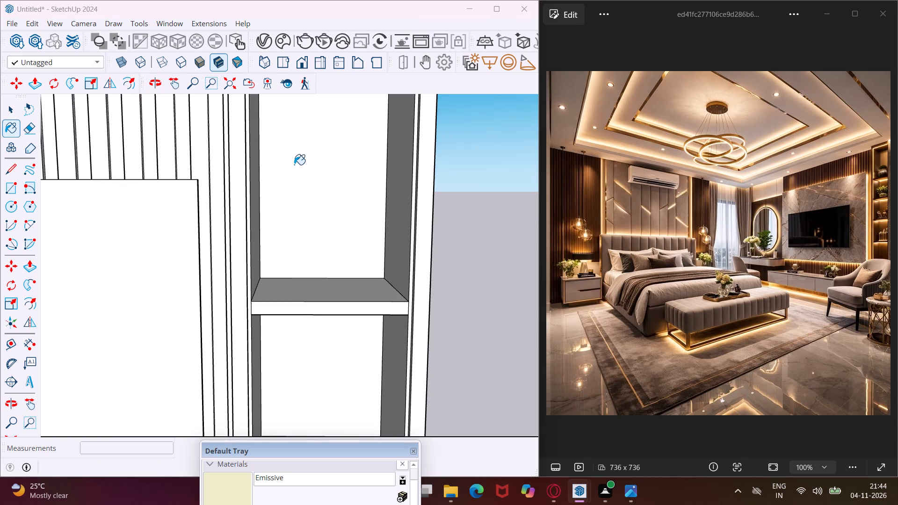
pyautogui.scroll(-6, 294, 165)
pyautogui.scroll(9, 309, 114)
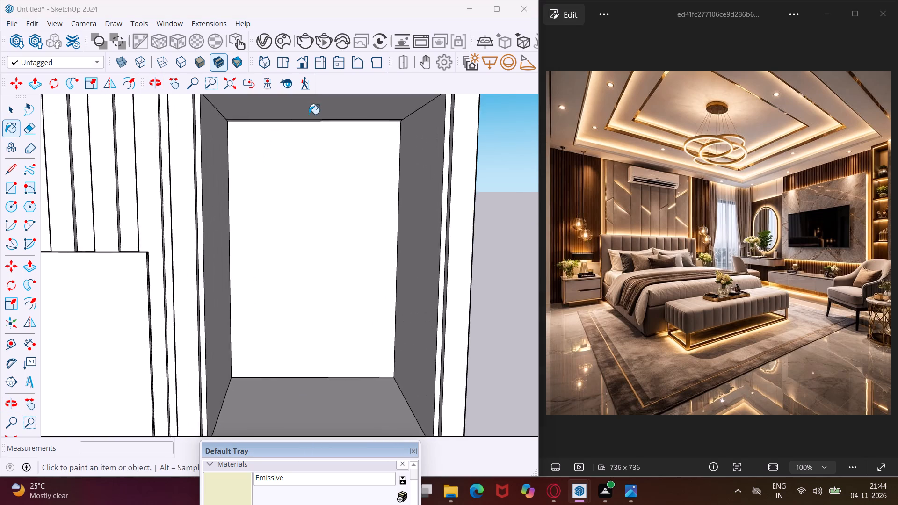
pyautogui.scroll(1, 309, 114)
pyautogui.moveTo(309, 114); pyautogui.dragTo(337, 71, button='middle')
pyautogui.scroll(4, 342, 135)
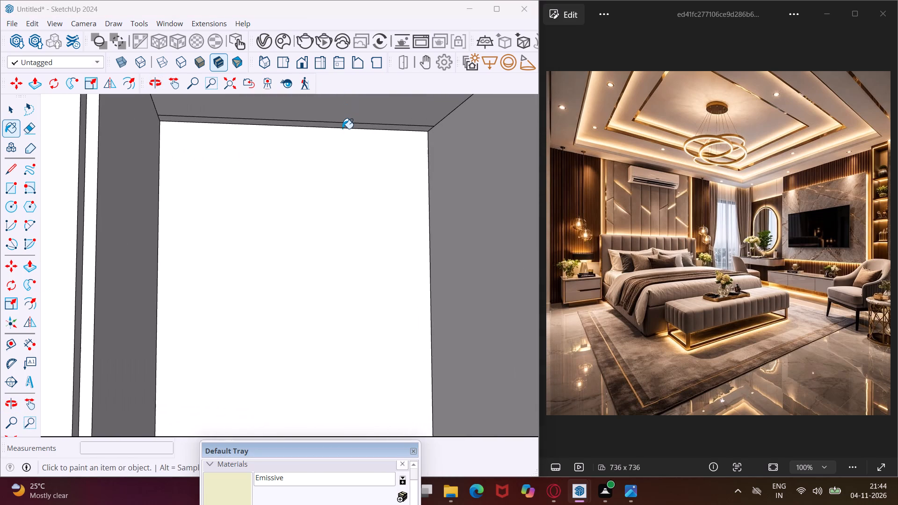
pyautogui.click(342, 128)
pyautogui.scroll(3, 330, 133)
pyautogui.click(334, 125)
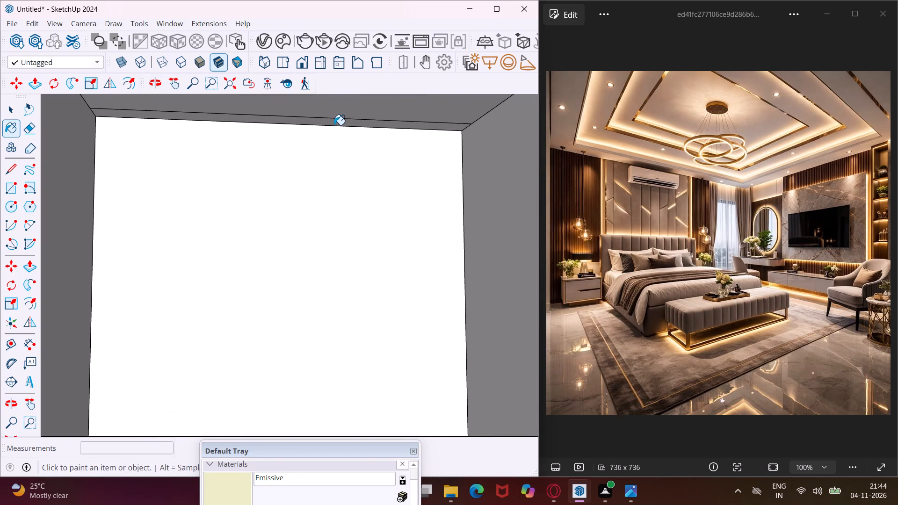
# Paint the narrow recessed frame around the shelf unit's front opening with the Emissive material.
pyautogui.scroll(-6, 334, 130)
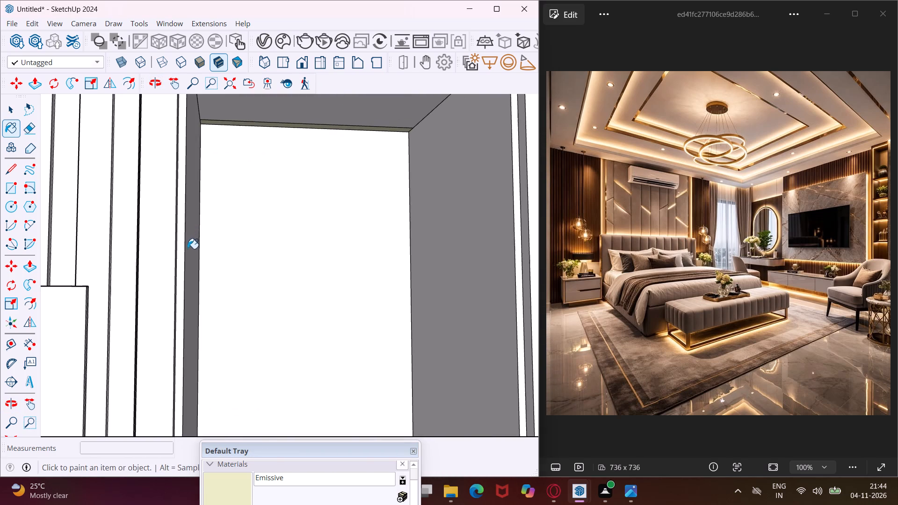
pyautogui.scroll(-4, 213, 254)
pyautogui.scroll(4, 384, 131)
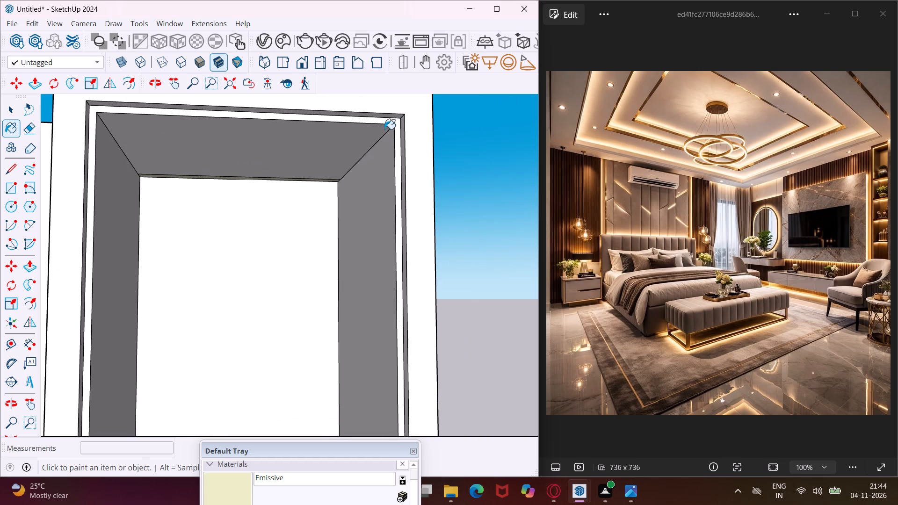
pyautogui.scroll(7, 384, 129)
pyautogui.click(412, 131)
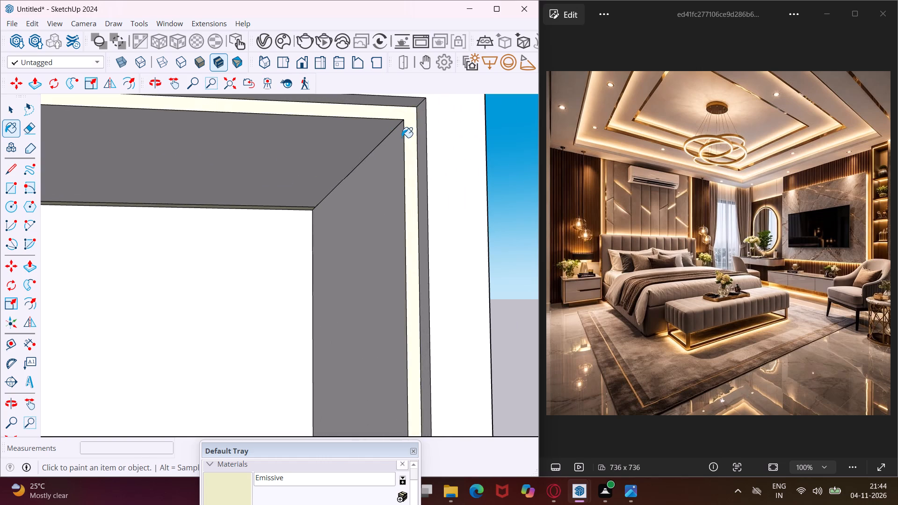
# Paint the rear strip along the top edge of the large TV wall panel with the Emissive material.
pyautogui.scroll(-14, 402, 145)
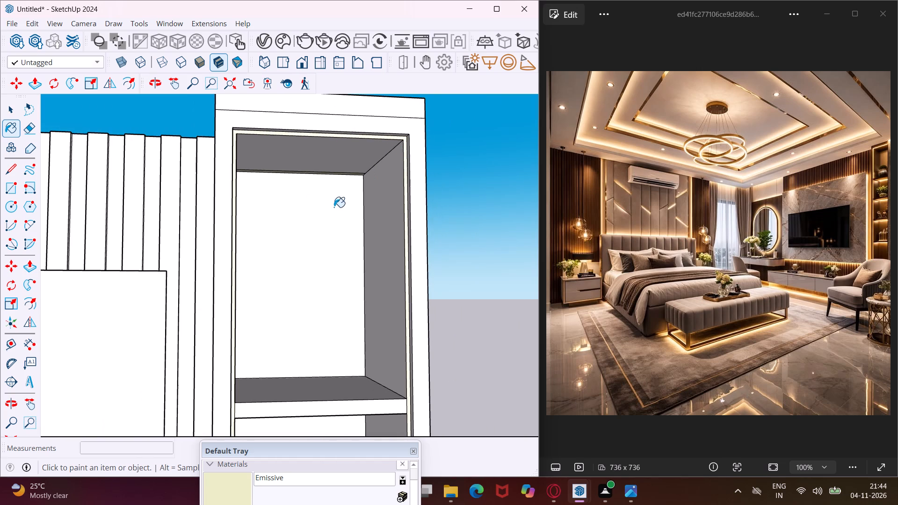
pyautogui.scroll(-5, 119, 262)
pyautogui.moveTo(119, 260); pyautogui.dragTo(178, 320, button='middle')
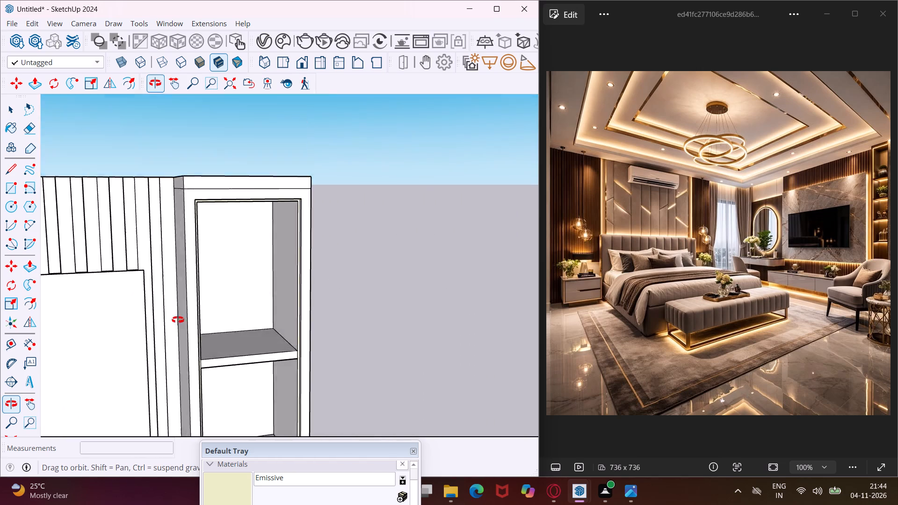
pyautogui.moveTo(178, 320); pyautogui.dragTo(328, 348, button='middle')
pyautogui.scroll(12, 145, 333)
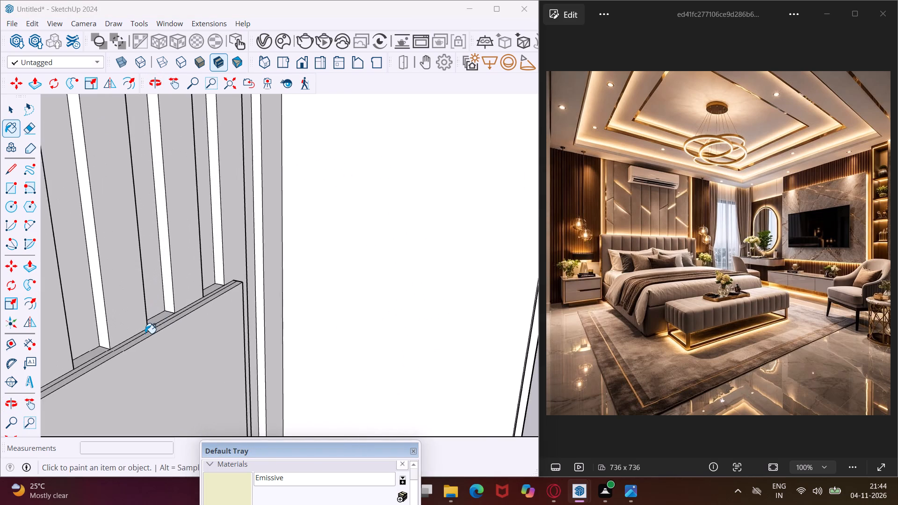
pyautogui.scroll(13, 145, 333)
pyautogui.click(138, 331)
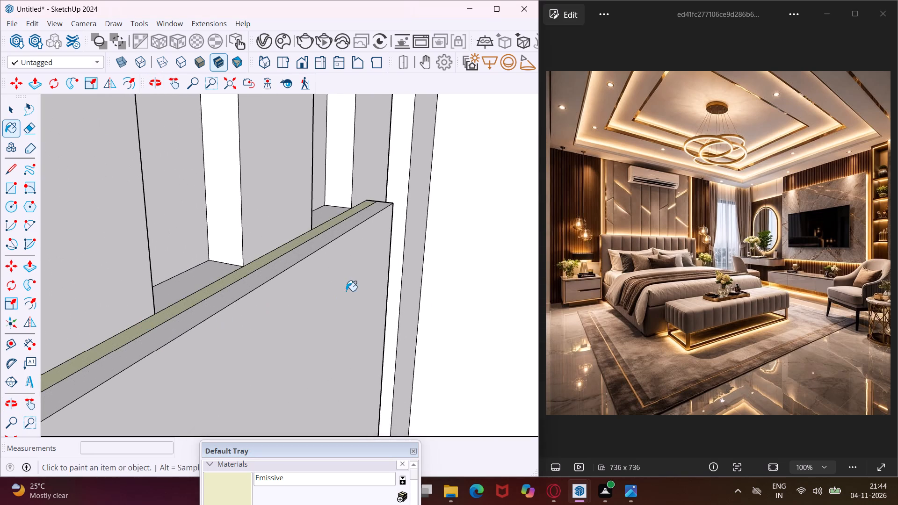
# Paint the rear strip along the large TV wall panel's vertical edge nearest the shelf unit with the Emissive material.
pyautogui.scroll(-5, 349, 277)
pyautogui.moveTo(398, 241); pyautogui.dragTo(111, 335, button='middle')
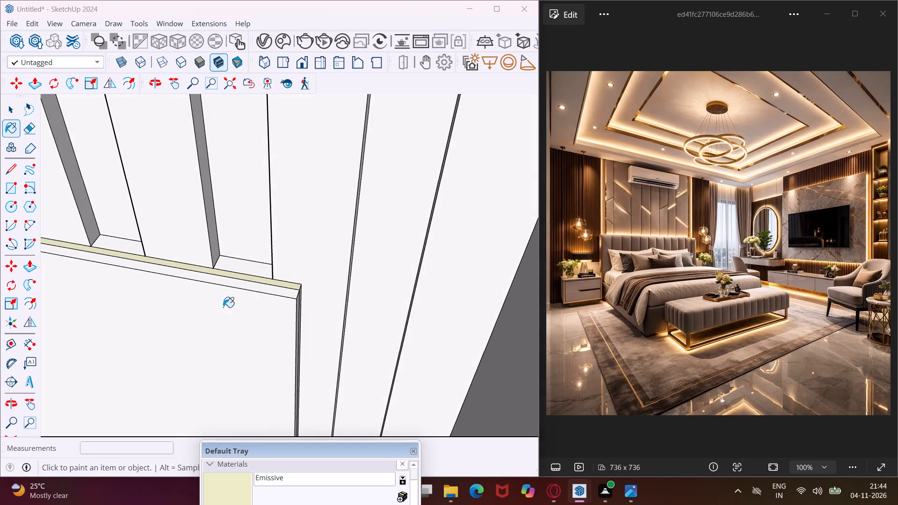
pyautogui.scroll(11, 275, 297)
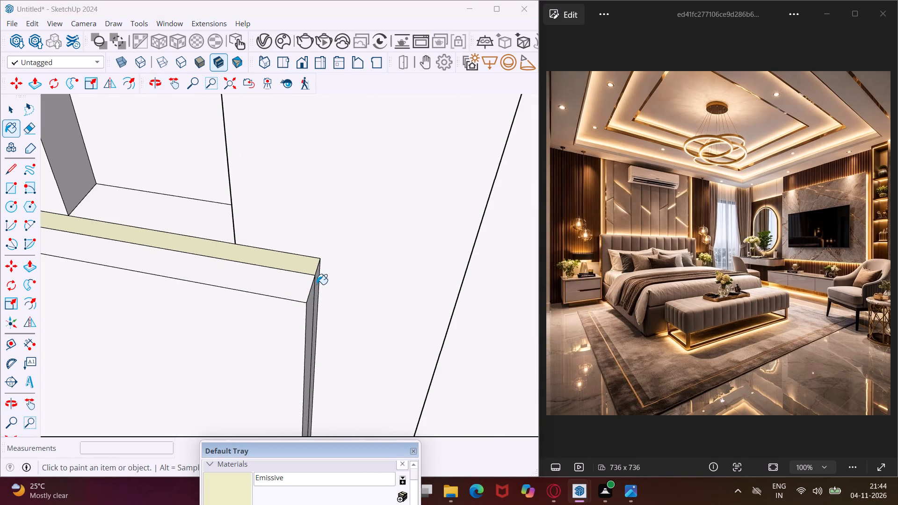
pyautogui.click(318, 281)
# Paint the rear strip along the TV wall panel's vertical edge nearest the round mirror with the Emissive material.
pyautogui.scroll(-7, 338, 231)
pyautogui.scroll(1, 335, 231)
pyautogui.scroll(-3, 335, 231)
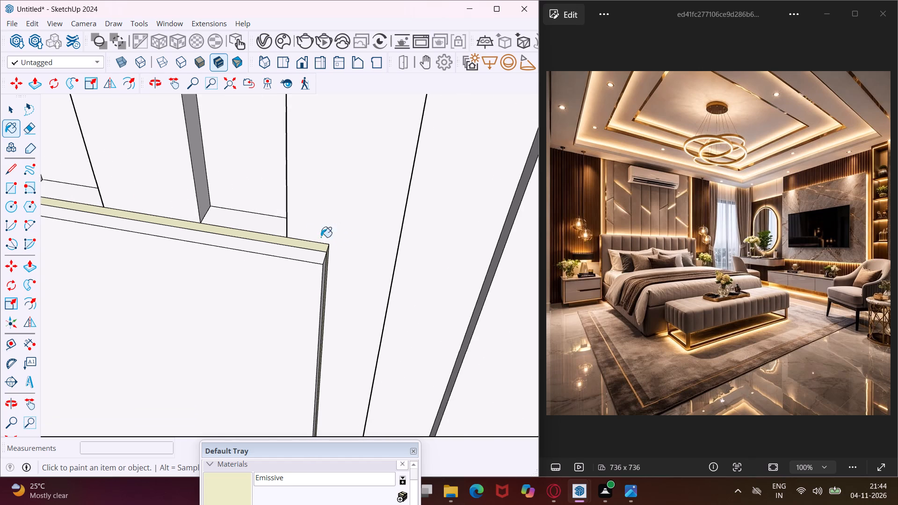
pyautogui.moveTo(276, 231); pyautogui.dragTo(420, 228, button='middle')
pyautogui.scroll(-6, 419, 203)
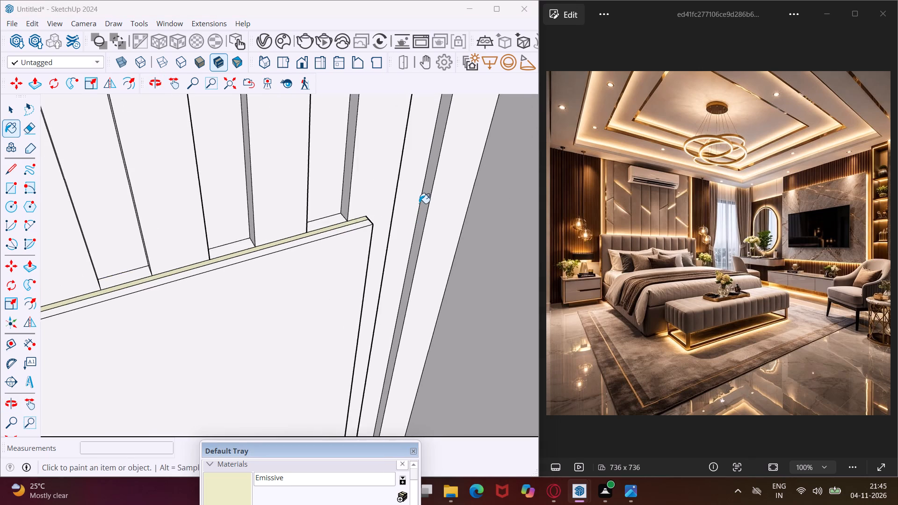
pyautogui.scroll(-16, 419, 203)
pyautogui.scroll(-5, 419, 203)
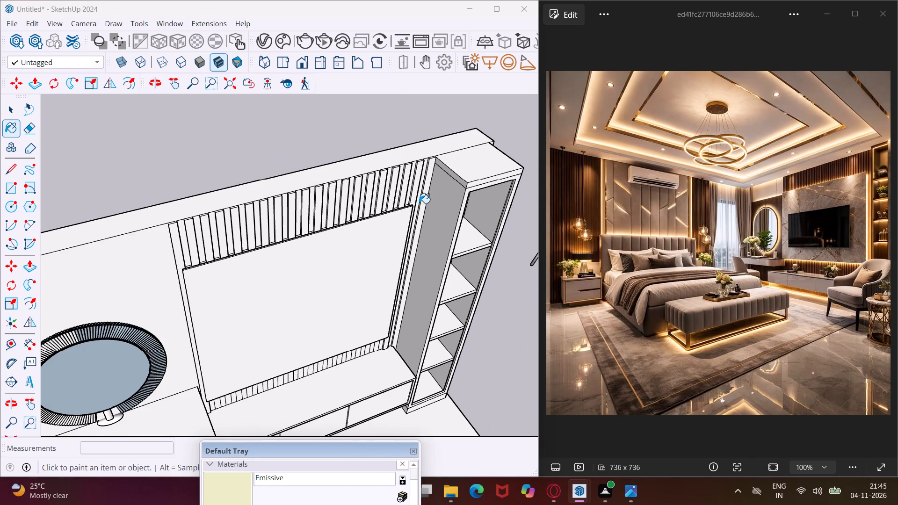
pyautogui.scroll(13, 172, 281)
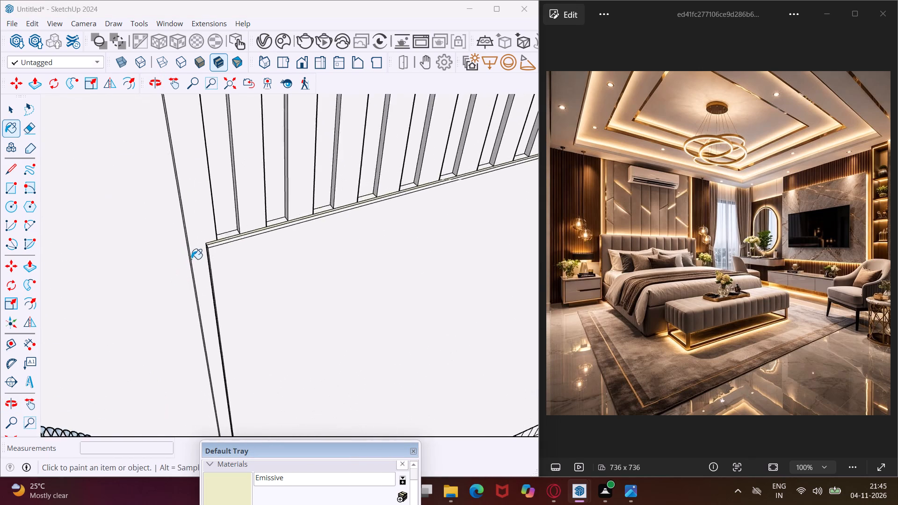
pyautogui.scroll(16, 191, 259)
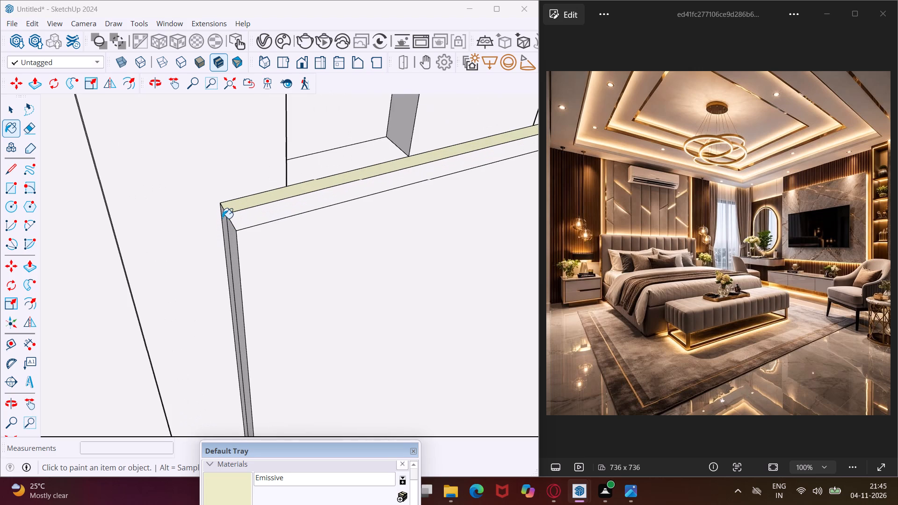
pyautogui.click(222, 218)
pyautogui.click(225, 215)
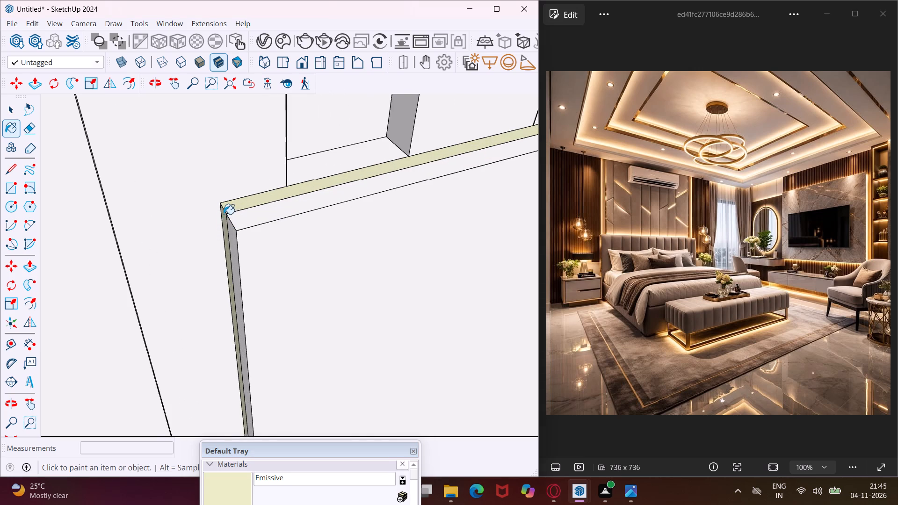
# Paint the rear strip along the bottom edge of the TV wall panel with the Emissive material.
pyautogui.scroll(1, 224, 214)
pyautogui.scroll(-18, 202, 228)
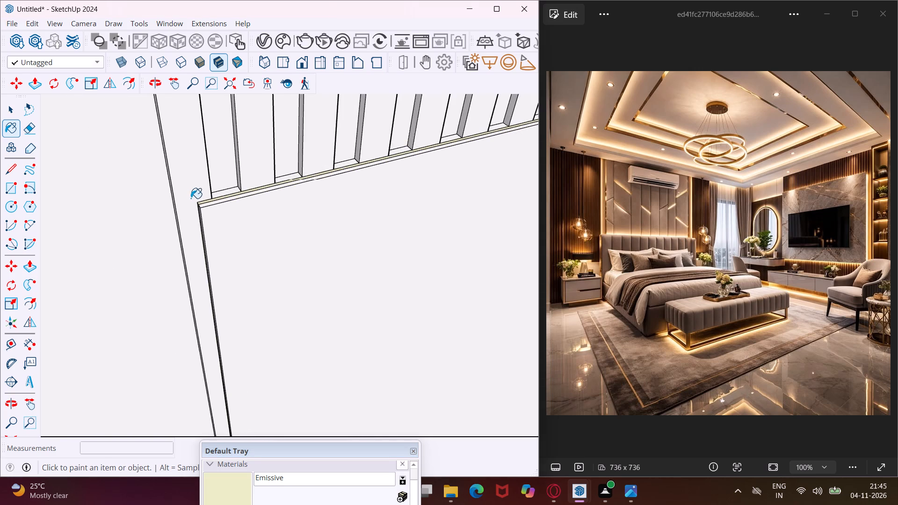
pyautogui.scroll(-6, 191, 198)
pyautogui.moveTo(357, 195); pyautogui.dragTo(218, 18, button='middle')
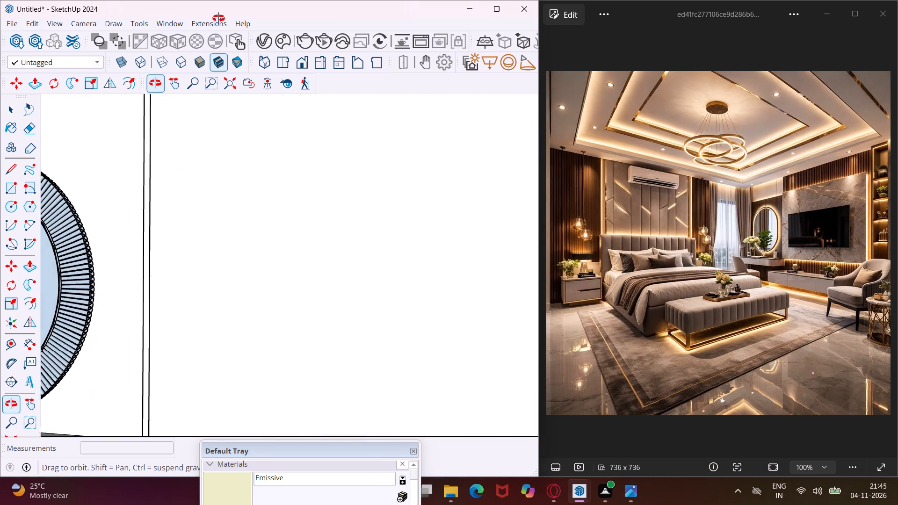
pyautogui.moveTo(218, 18); pyautogui.dragTo(218, 18, button='middle')
pyautogui.scroll(-5, 178, 191)
pyautogui.moveTo(189, 321); pyautogui.dragTo(184, 274, button='middle')
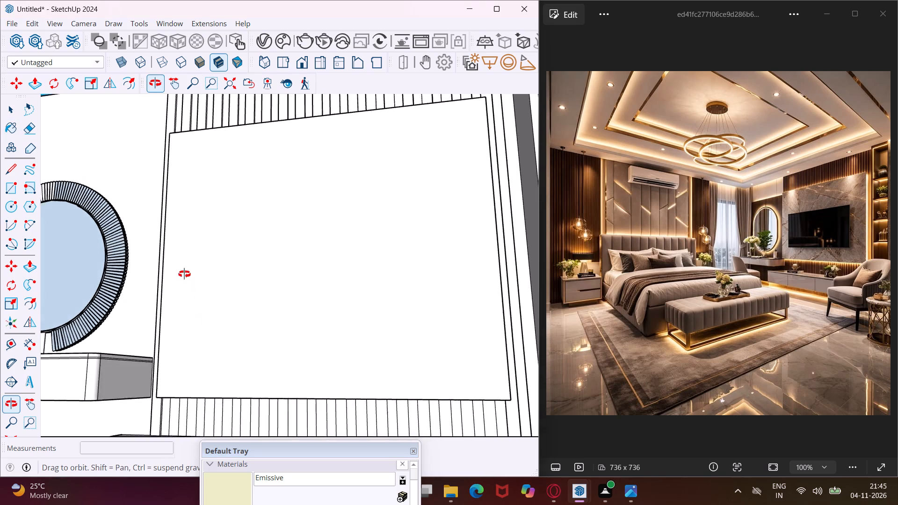
pyautogui.moveTo(184, 274); pyautogui.dragTo(183, 219, button='middle')
pyautogui.scroll(4, 165, 376)
pyautogui.scroll(4, 141, 414)
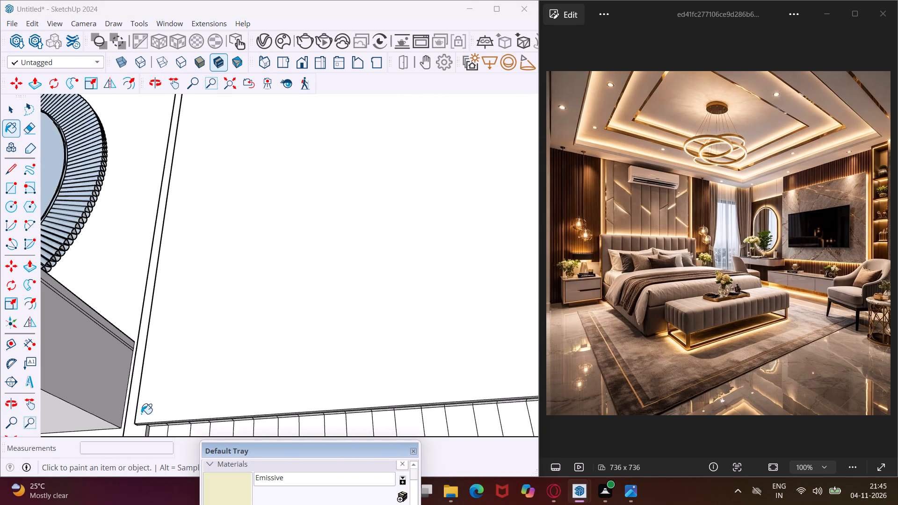
pyautogui.scroll(6, 141, 414)
pyautogui.moveTo(141, 414); pyautogui.dragTo(232, 382, button='middle')
pyautogui.scroll(9, 208, 423)
pyautogui.click(208, 424)
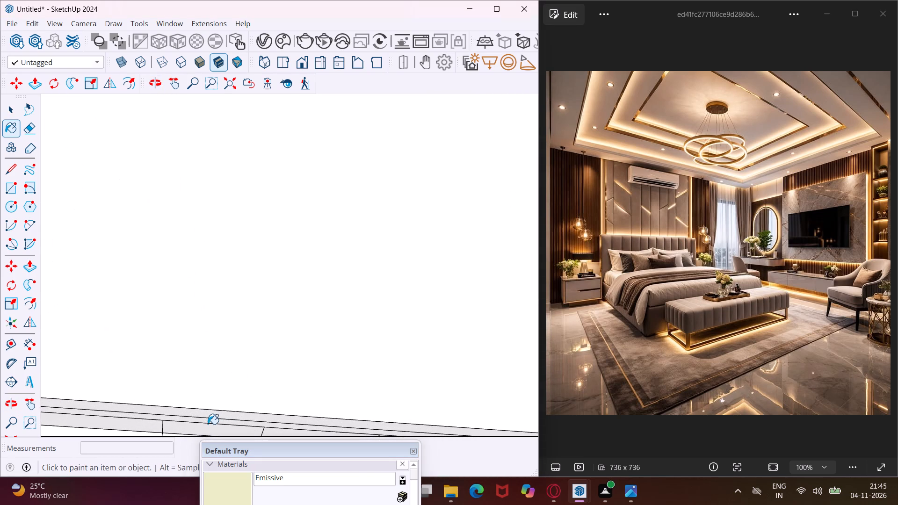
pyautogui.click(203, 422)
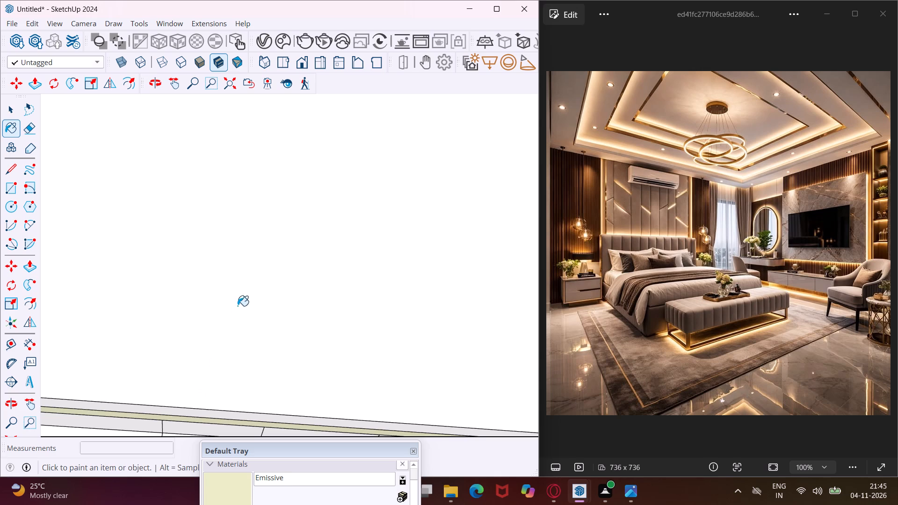
# Push/Pull the first flat slat below the TV wall panel on the mirror side out 5/8", level with the neighbouring raised slat.
pyautogui.moveTo(238, 307); pyautogui.dragTo(138, 458, button='middle')
pyautogui.scroll(-10, 246, 289)
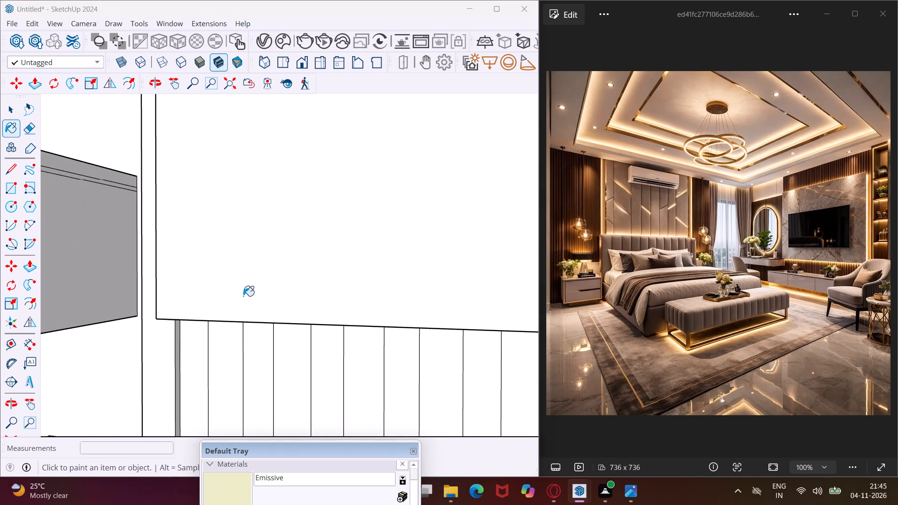
pyautogui.press('Escape')
pyautogui.press('space')
pyautogui.click(236, 363)
pyautogui.press('p')
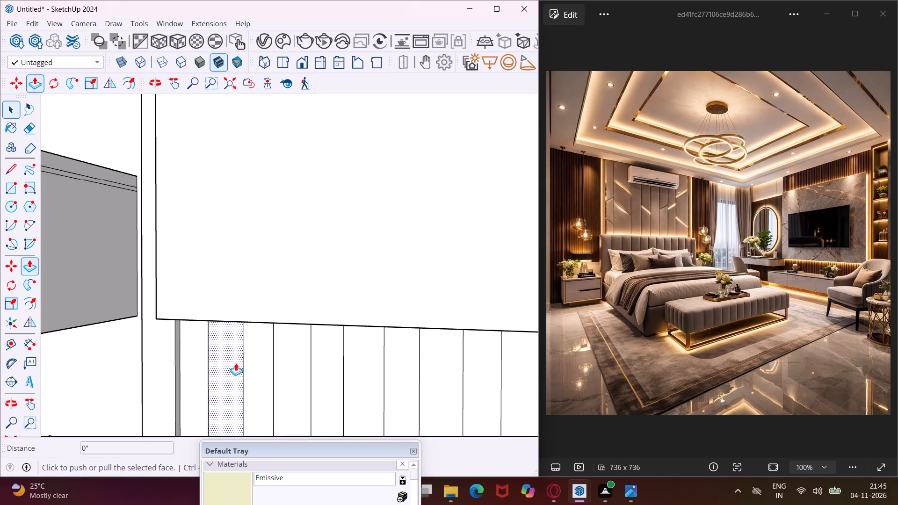
pyautogui.click(236, 363)
pyautogui.click(170, 352)
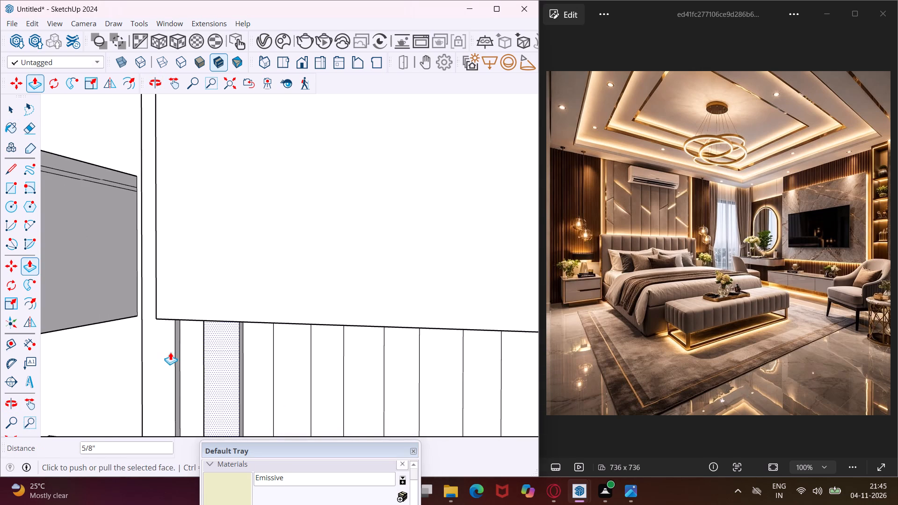
pyautogui.press('Escape')
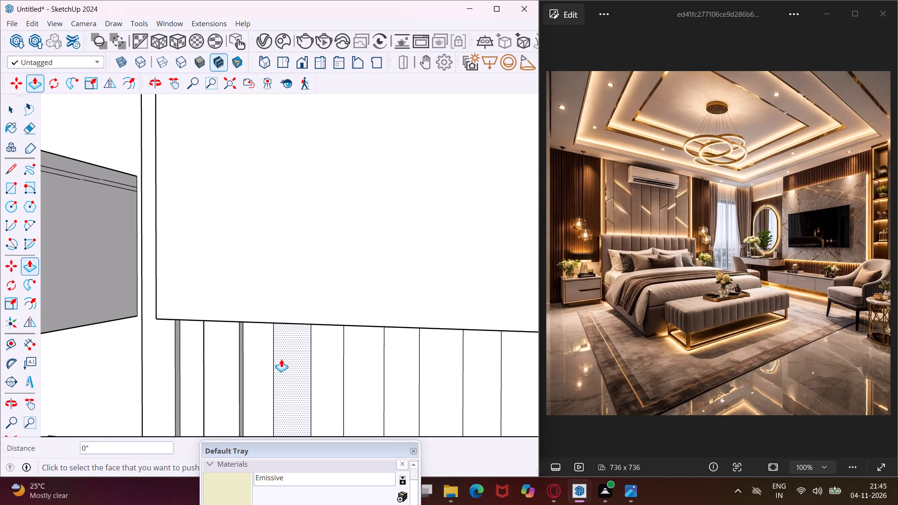
# Repeat the 5/8" Push/Pull on the next four alternate slat faces below the TV wall panel, working toward the shelf unit.
pyautogui.doubleClick(281, 359)
pyautogui.doubleClick(354, 367)
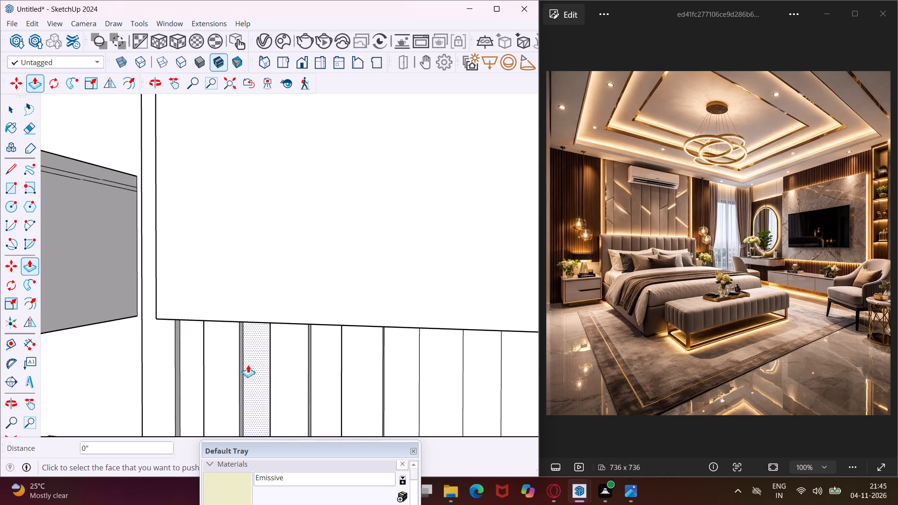
pyautogui.scroll(-3, 246, 365)
pyautogui.scroll(3, 402, 362)
pyautogui.doubleClick(392, 361)
pyautogui.scroll(-2, 258, 362)
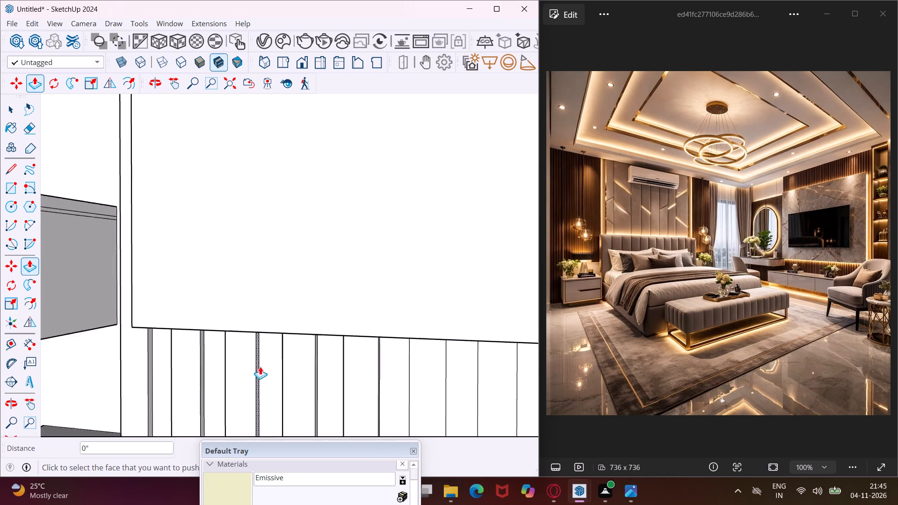
pyautogui.scroll(-2, 260, 367)
pyautogui.scroll(2, 382, 382)
pyautogui.doubleClick(388, 386)
# Apply the same 5/8" Push/Pull to four more alternate slat faces around the middle of the row below the TV wall panel.
pyautogui.scroll(-3, 201, 367)
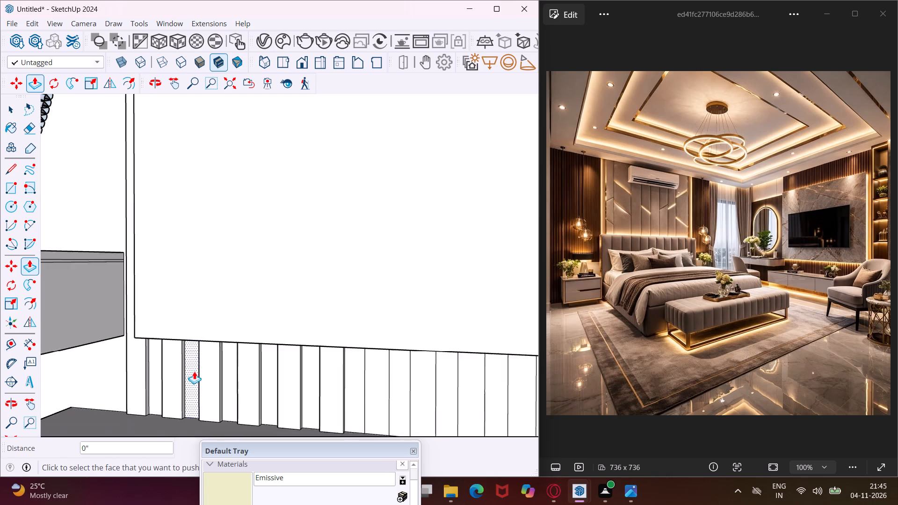
pyautogui.scroll(-12, 194, 371)
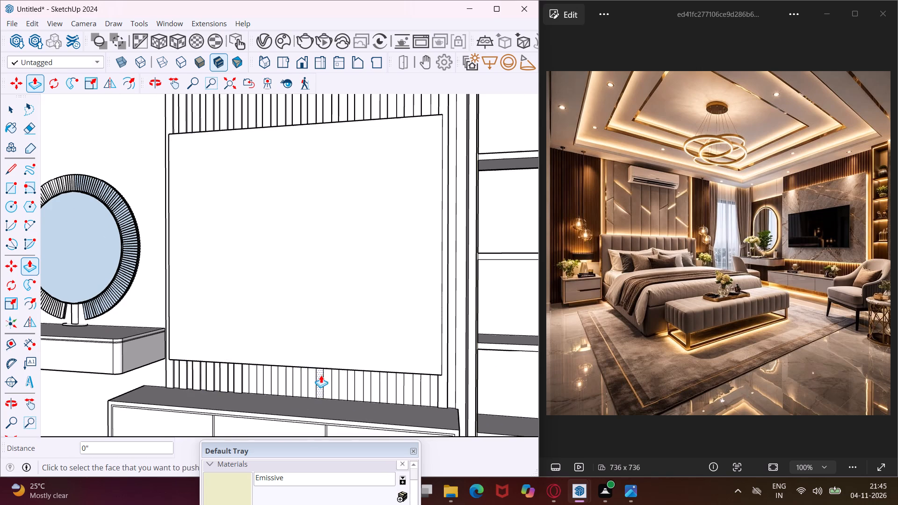
pyautogui.scroll(10, 254, 379)
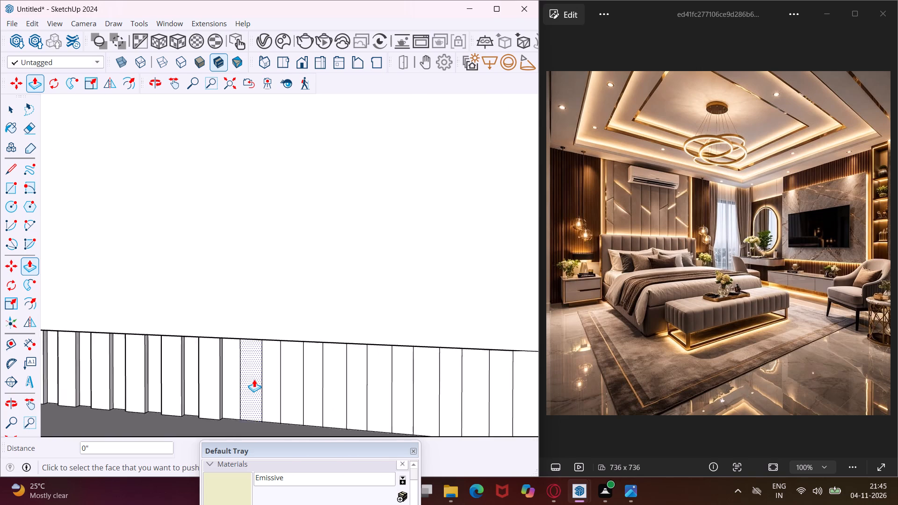
pyautogui.scroll(8, 254, 379)
pyautogui.doubleClick(254, 379)
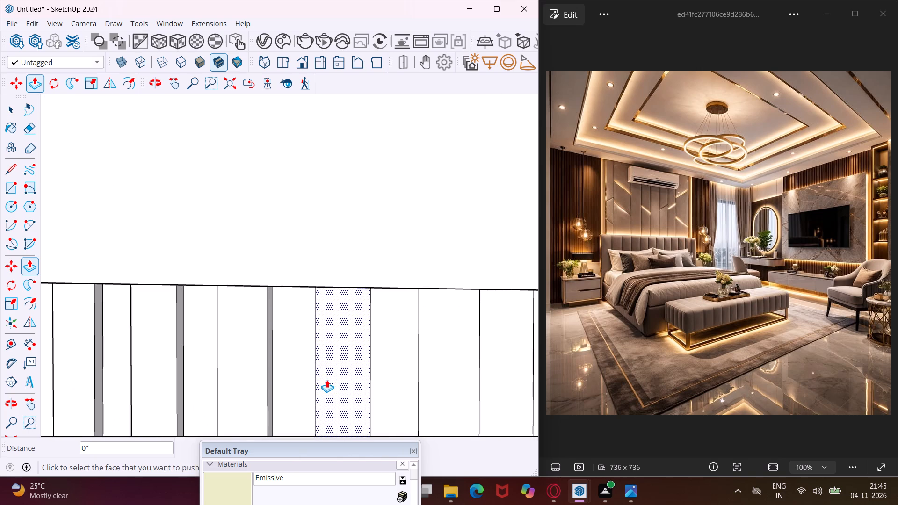
pyautogui.doubleClick(327, 380)
pyautogui.scroll(-4, 268, 387)
pyautogui.doubleClick(377, 388)
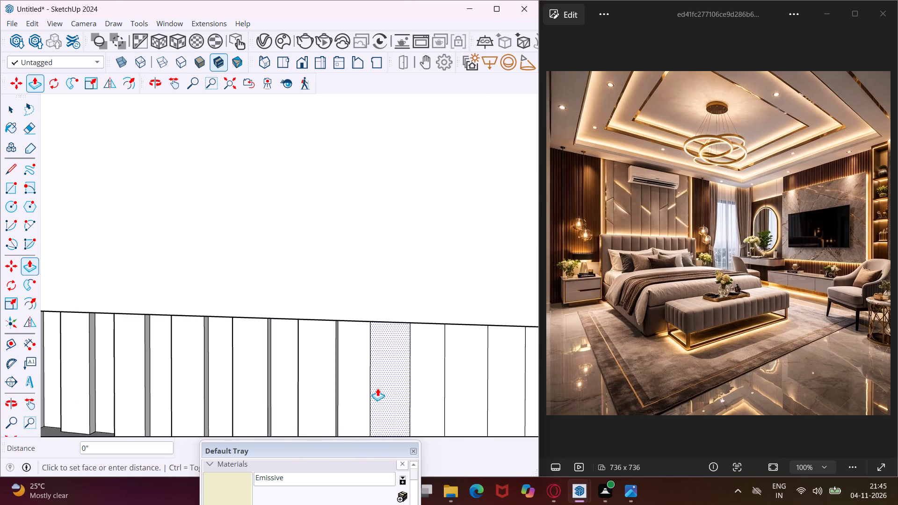
pyautogui.doubleClick(450, 383)
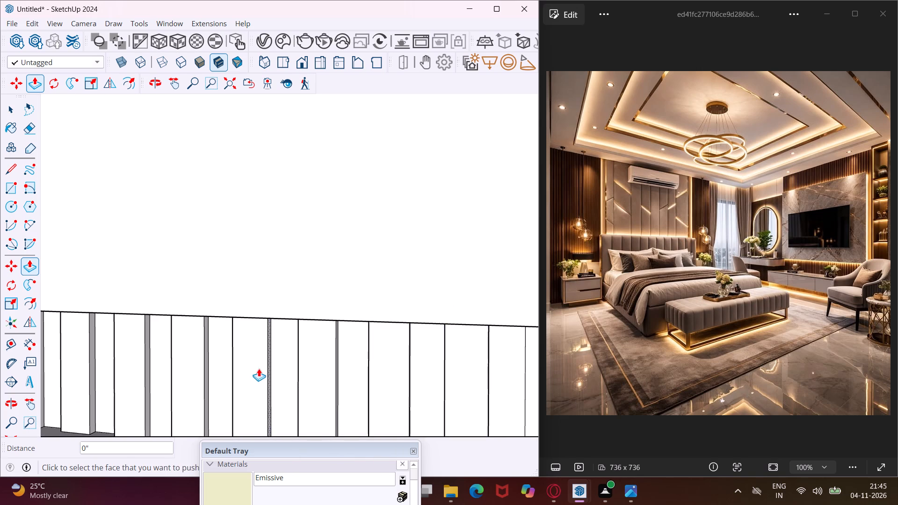
# Continue the 5/8" Push/Pull on another four alternate slat faces past the middle of the row below the TV wall panel.
pyautogui.scroll(-5, 259, 368)
pyautogui.scroll(6, 405, 379)
pyautogui.doubleClick(429, 385)
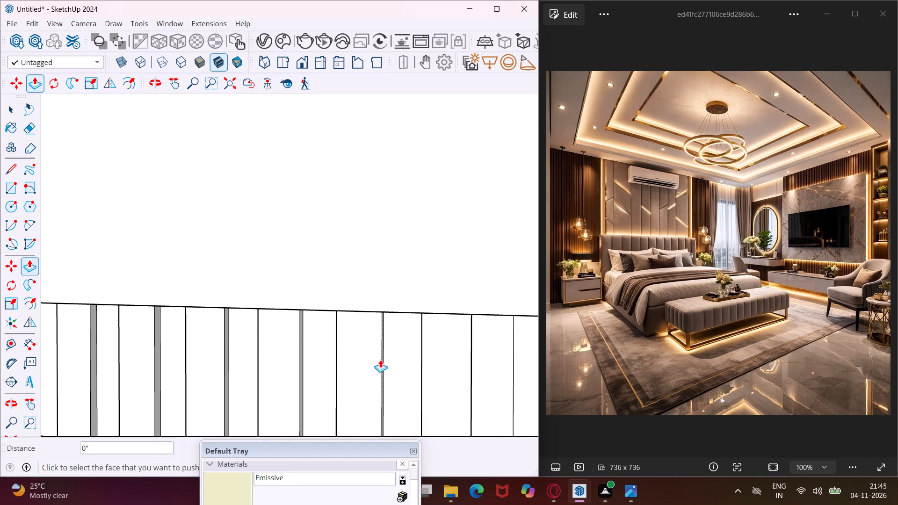
pyautogui.scroll(-5, 275, 354)
pyautogui.scroll(3, 429, 388)
pyautogui.doubleClick(430, 388)
pyautogui.scroll(-2, 233, 365)
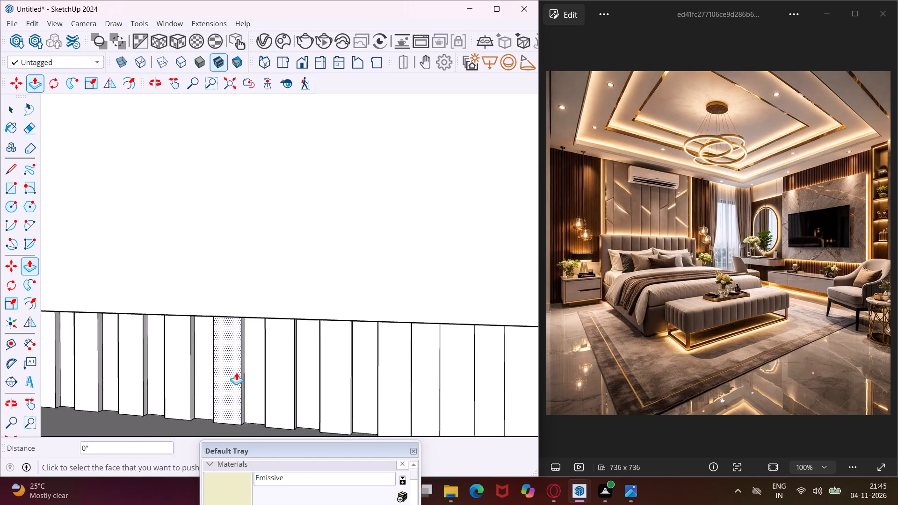
pyautogui.scroll(-3, 236, 372)
pyautogui.scroll(2, 387, 379)
pyautogui.doubleClick(396, 383)
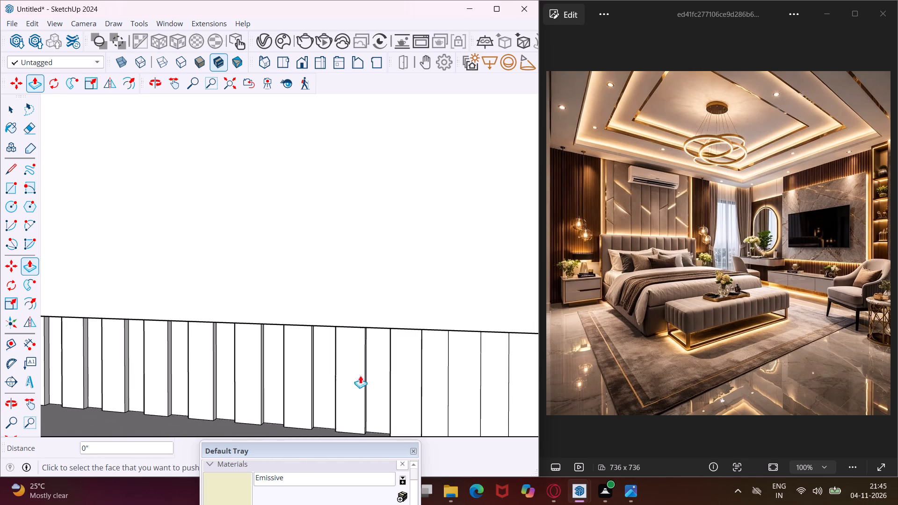
pyautogui.click(467, 384)
pyautogui.doubleClick(467, 384)
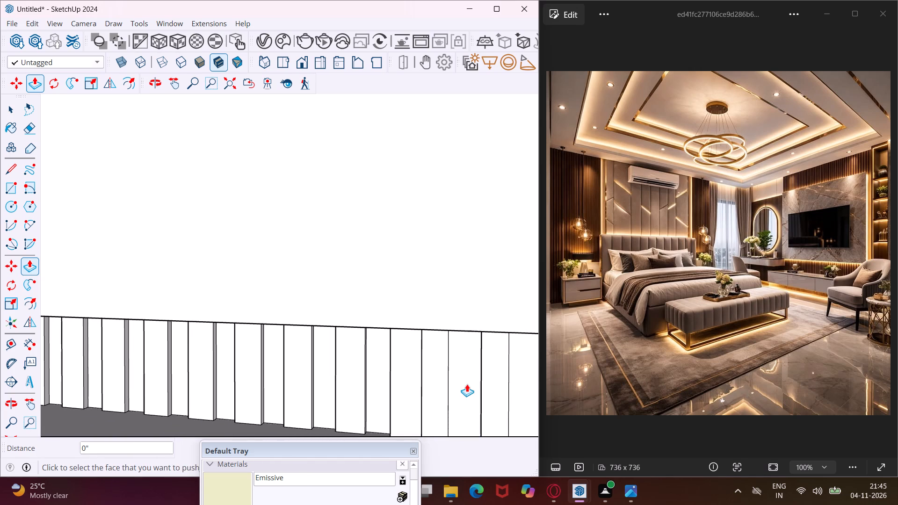
# Extend the 5/8" Push/Pull to four alternate slat faces near the shelf-unit end of the row below the TV wall panel.
pyautogui.moveTo(451, 382); pyautogui.dragTo(345, 377, button='middle')
pyautogui.scroll(1, 345, 377)
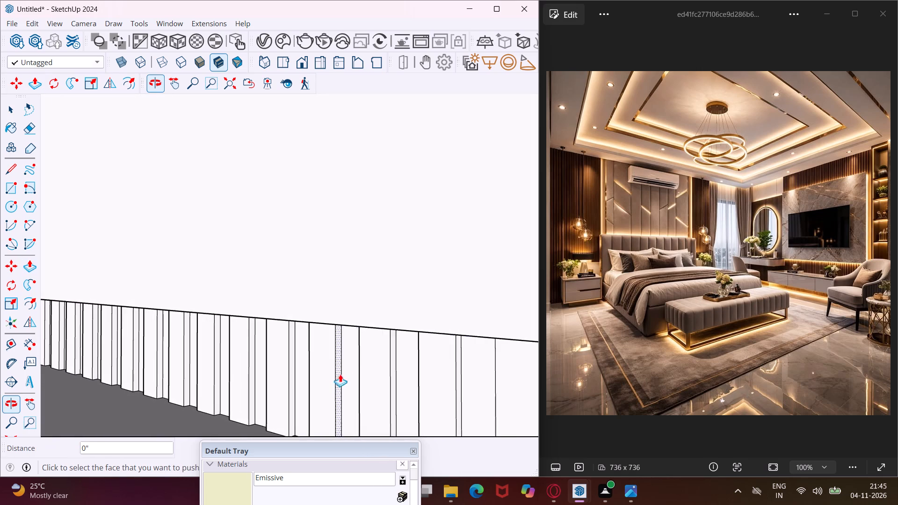
pyautogui.scroll(-3, 333, 370)
pyautogui.scroll(3, 453, 391)
pyautogui.doubleClick(453, 391)
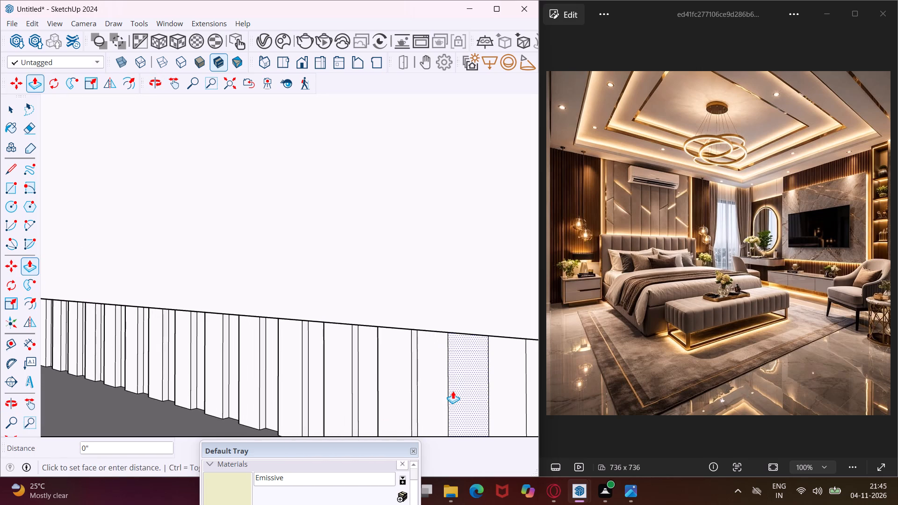
pyautogui.scroll(-4, 367, 361)
pyautogui.scroll(3, 492, 395)
pyautogui.doubleClick(495, 395)
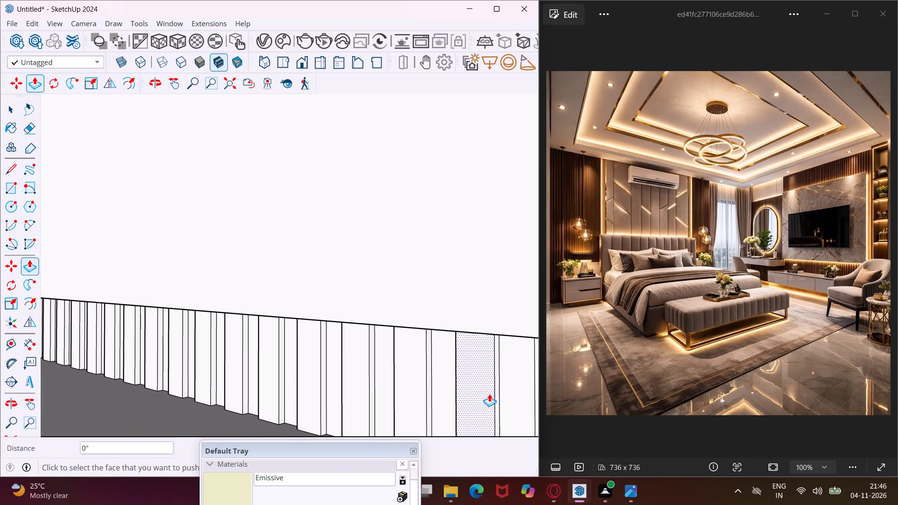
pyautogui.scroll(-5, 351, 360)
pyautogui.scroll(3, 463, 384)
pyautogui.doubleClick(469, 385)
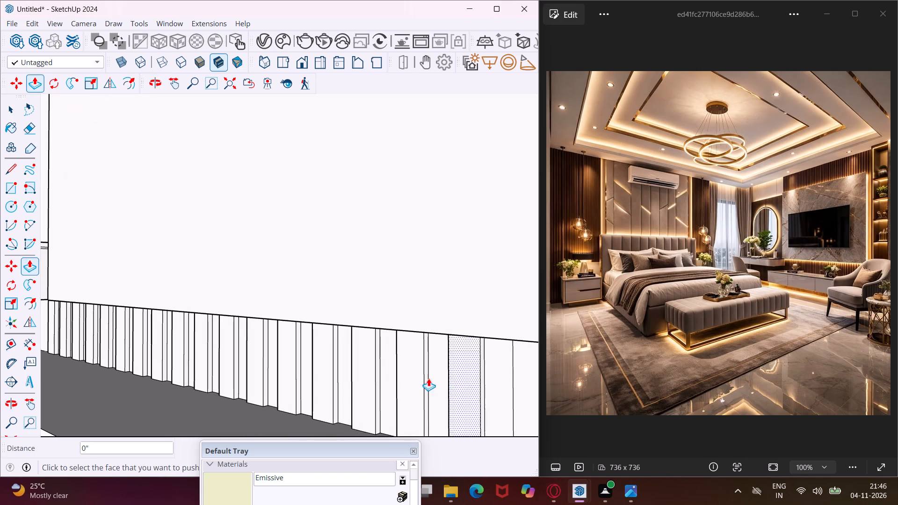
pyautogui.scroll(-5, 398, 378)
pyautogui.scroll(3, 470, 384)
pyautogui.doubleClick(470, 385)
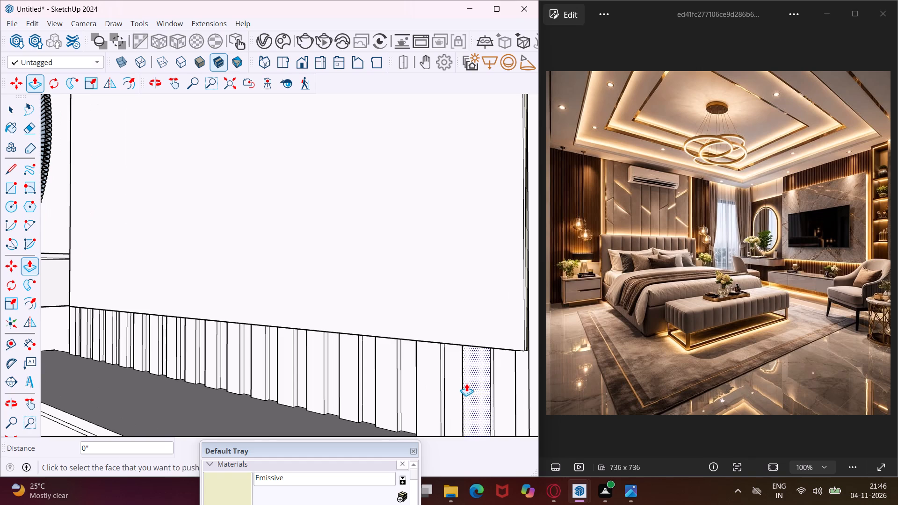
# Push/Pull the thin light strip at the back of the shelf unit's top compartment about 1/4" toward the compartment's ceiling.
pyautogui.moveTo(471, 386); pyautogui.dragTo(525, 399, button='middle')
pyautogui.scroll(-5, 389, 354)
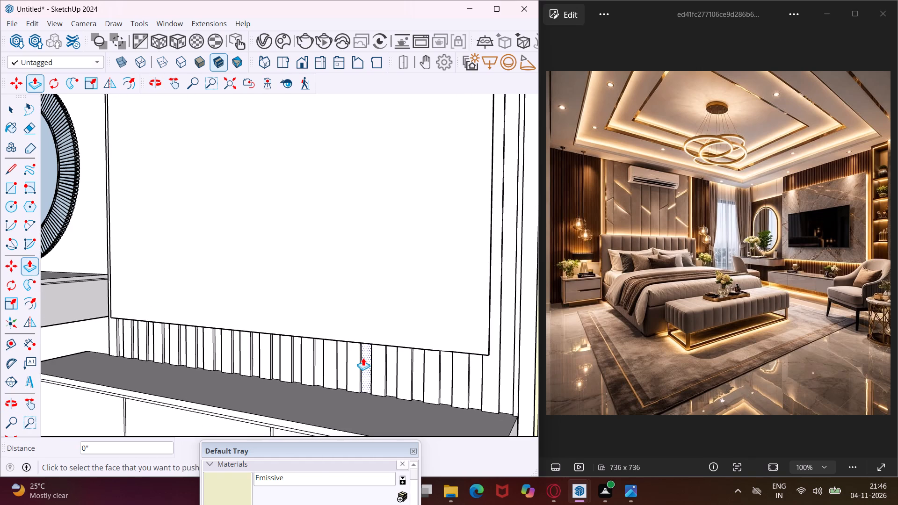
pyautogui.press('Escape')
pyautogui.press('space')
pyautogui.scroll(-5, 332, 354)
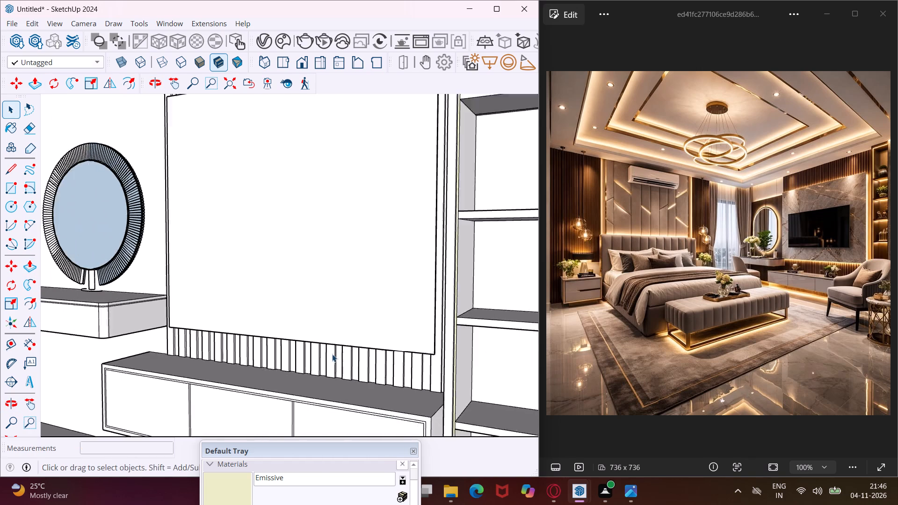
pyautogui.scroll(-5, 270, 352)
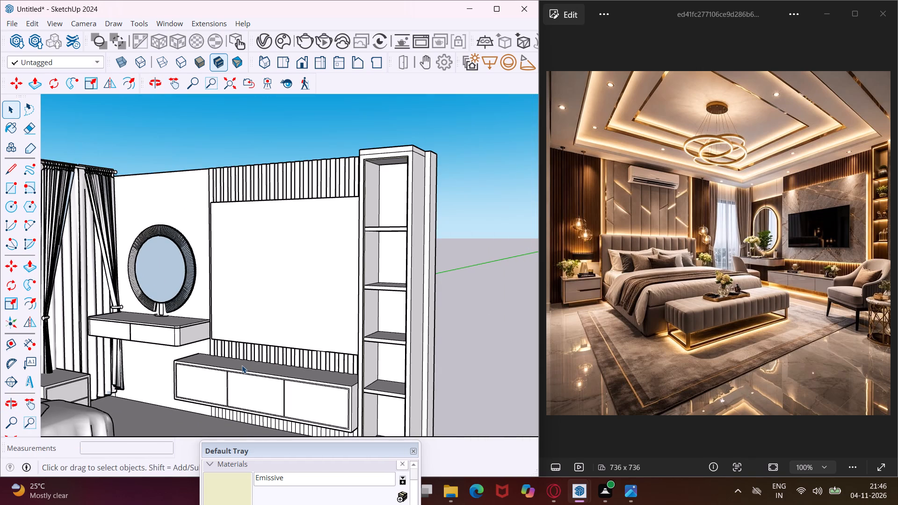
pyautogui.scroll(-1, 242, 365)
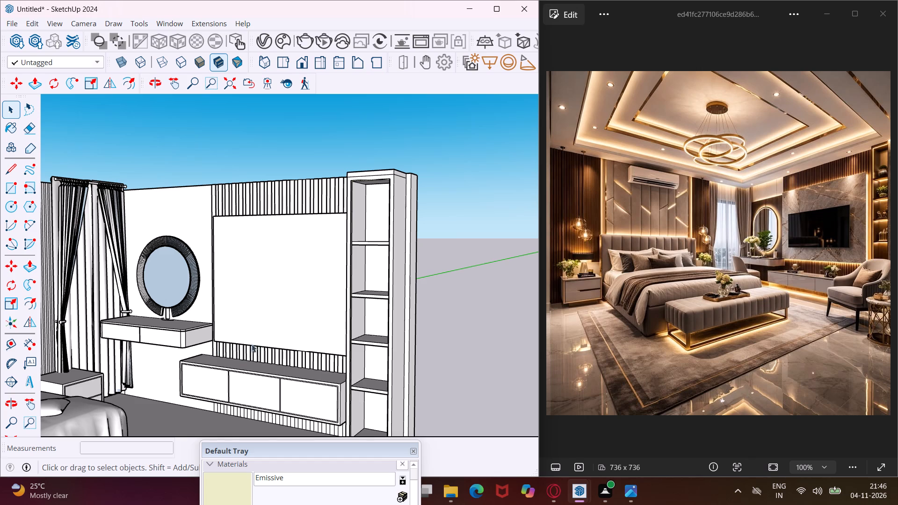
pyautogui.scroll(-5, 339, 357)
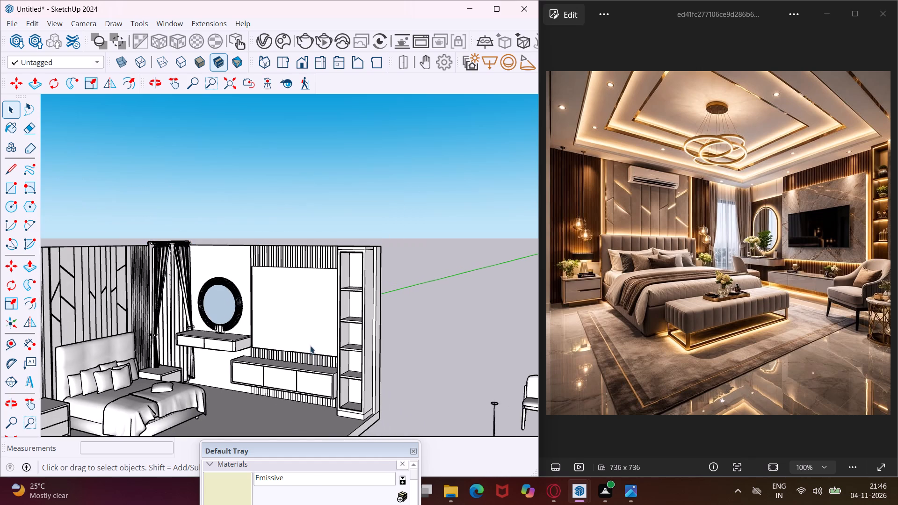
pyautogui.moveTo(301, 318); pyautogui.dragTo(357, 319, button='middle')
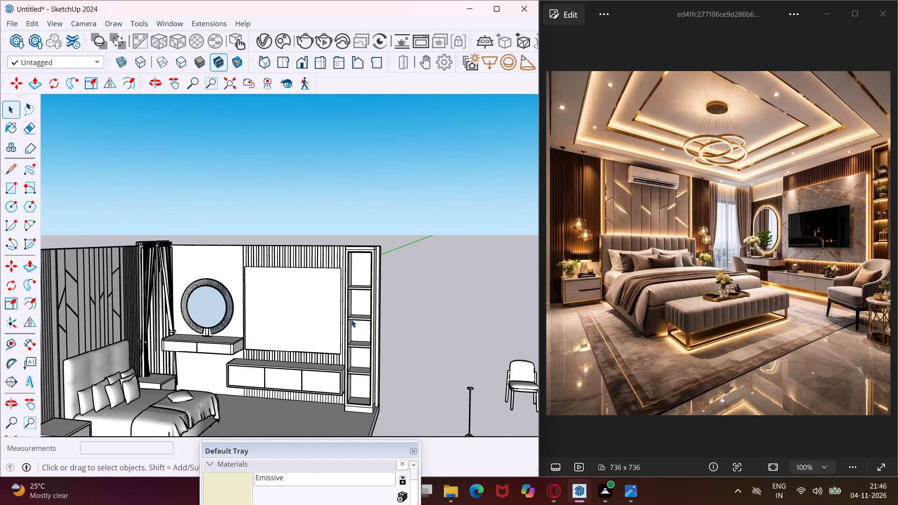
pyautogui.scroll(3, 288, 256)
pyautogui.moveTo(288, 256); pyautogui.dragTo(370, 282, button='middle')
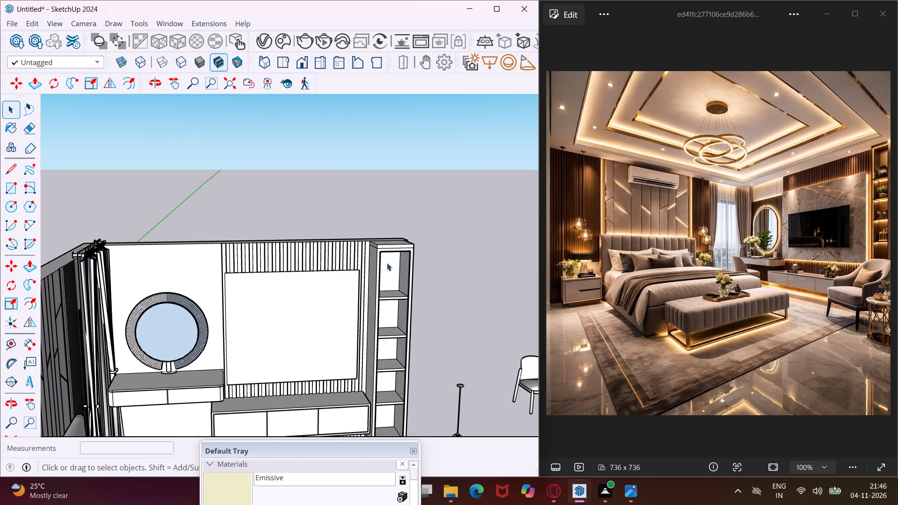
pyautogui.scroll(8, 400, 265)
pyautogui.moveTo(400, 265); pyautogui.dragTo(391, 238, button='middle')
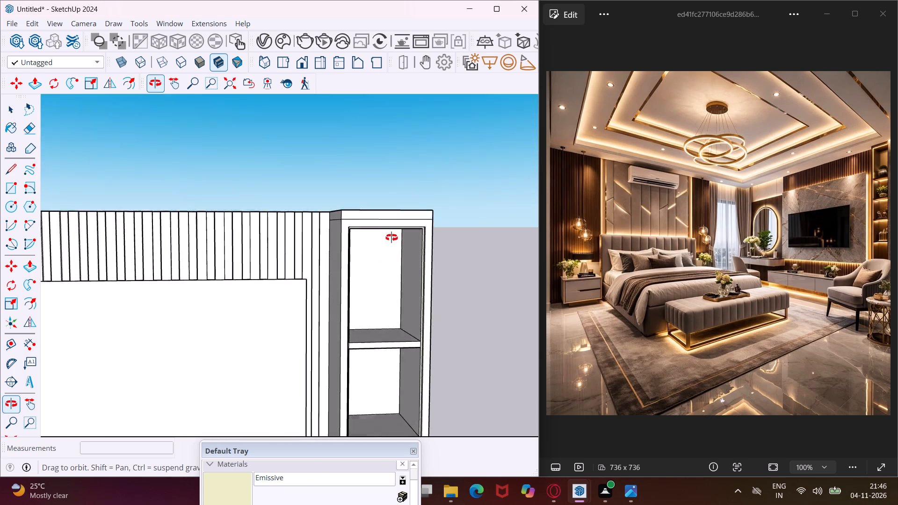
pyautogui.moveTo(391, 238); pyautogui.dragTo(389, 167, button='middle')
pyautogui.scroll(13, 379, 241)
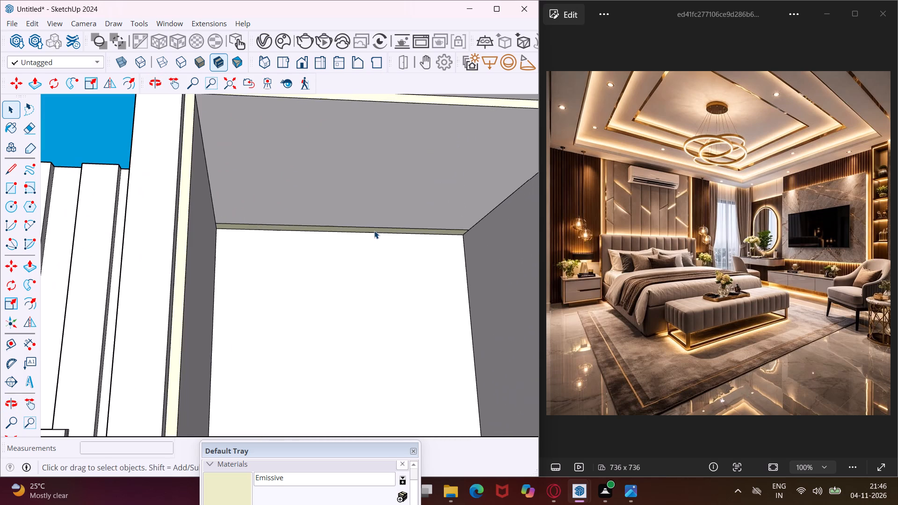
pyautogui.click(366, 230)
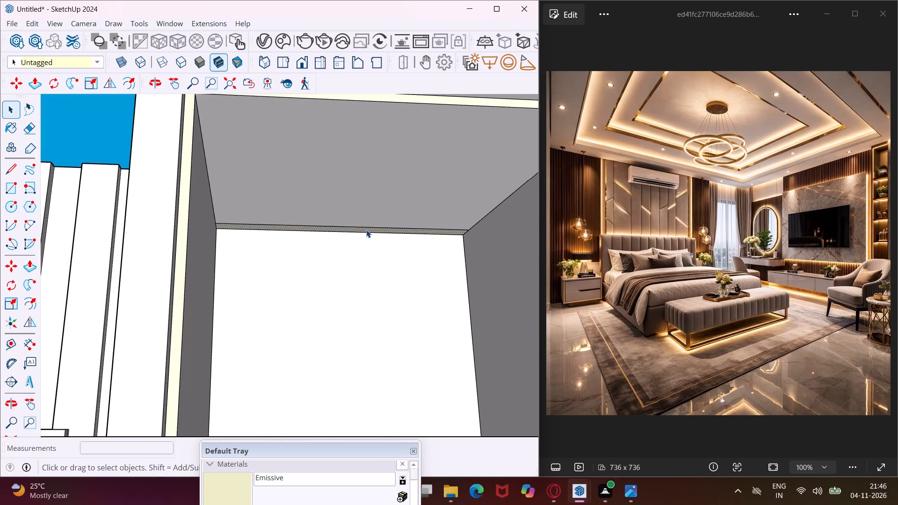
pyautogui.press('p')
pyautogui.click(366, 230)
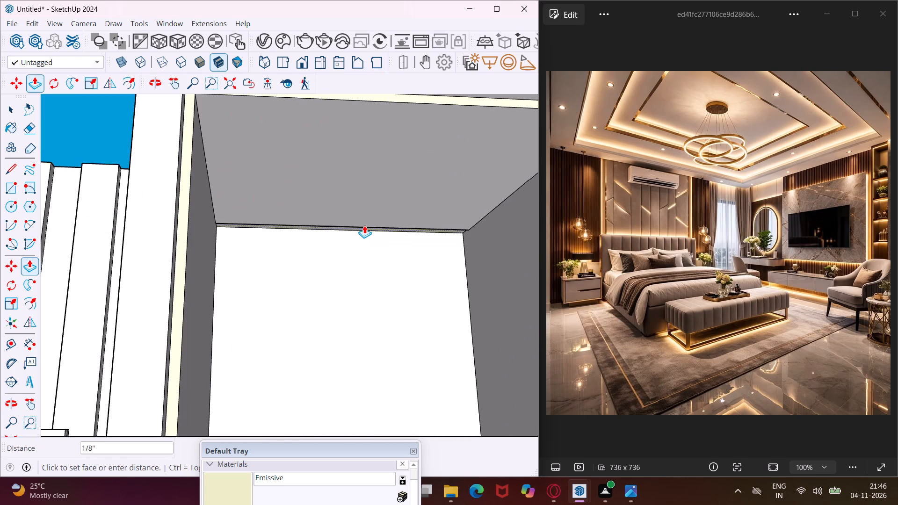
pyautogui.click(364, 227)
pyautogui.scroll(-5, 349, 235)
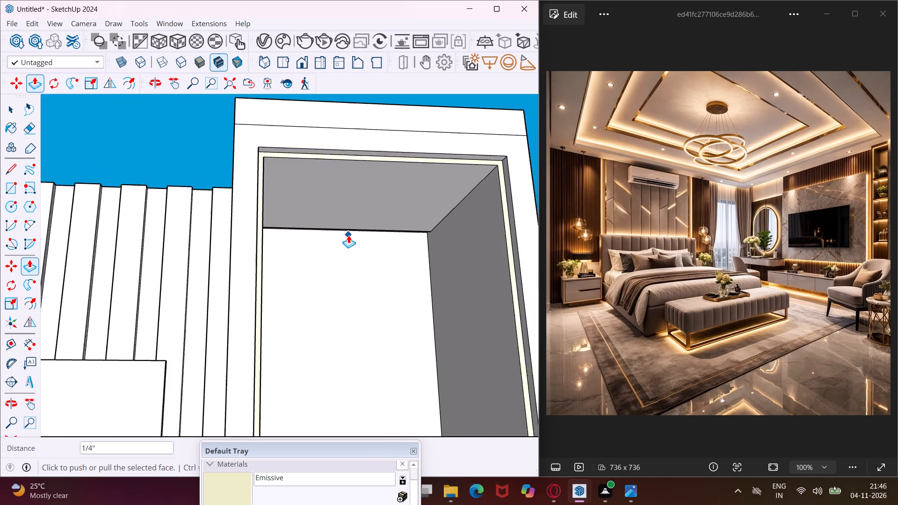
pyautogui.press('Escape')
# Repeat the 1/4" Push/Pull on the thin light strip under the shelf below the top compartment.
pyautogui.scroll(-7, 332, 191)
pyautogui.scroll(4, 340, 378)
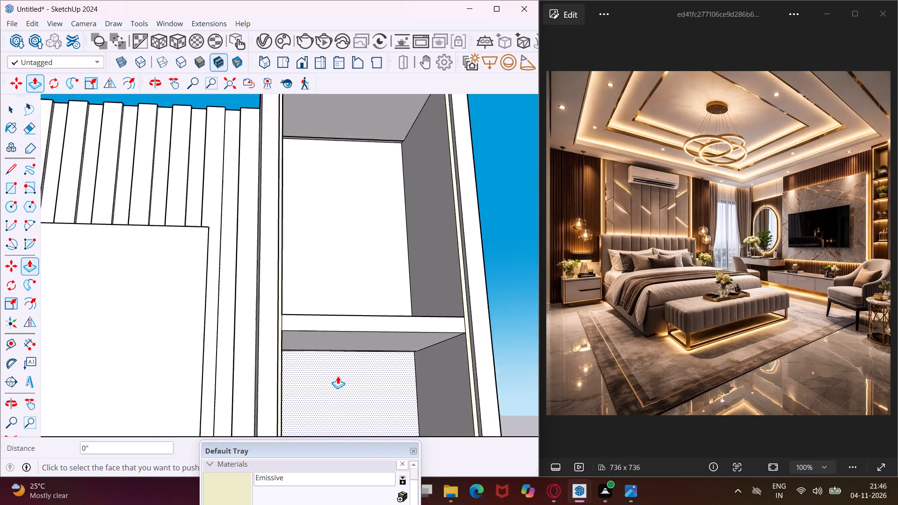
pyautogui.scroll(15, 338, 376)
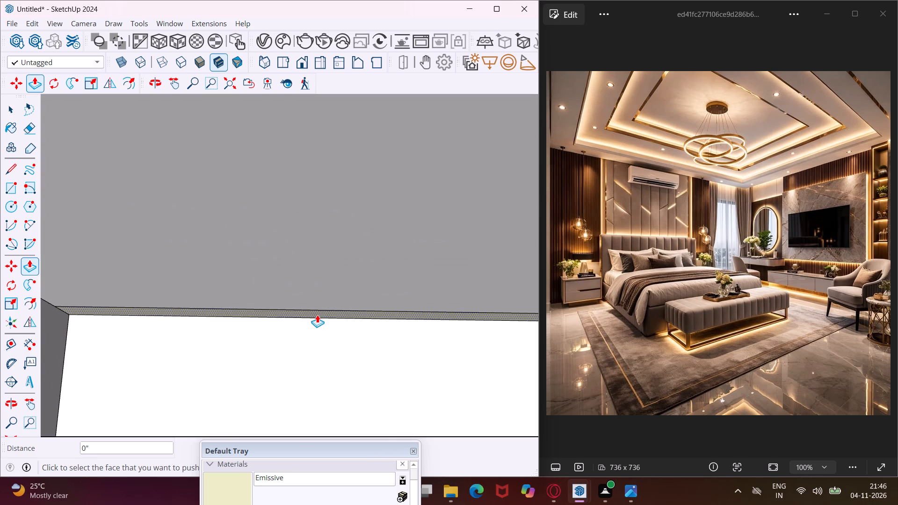
pyautogui.doubleClick(317, 315)
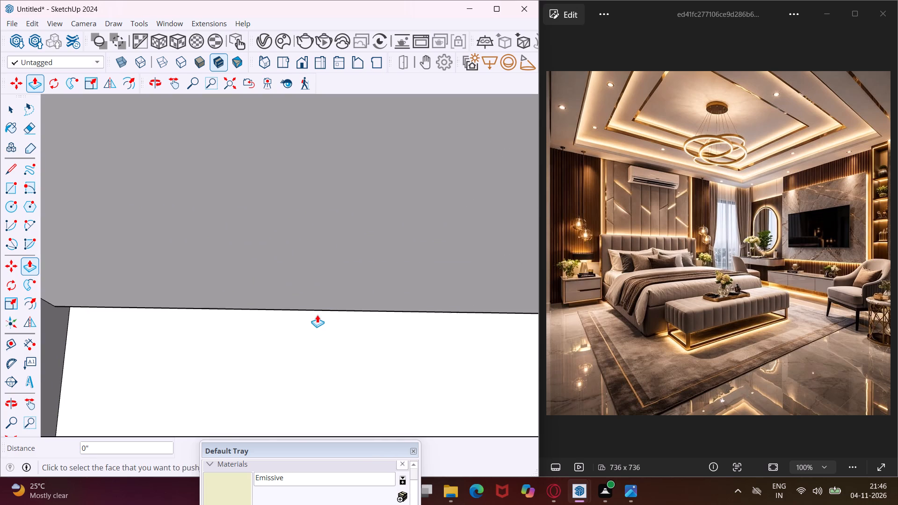
# Apply the same 1/4" Push/Pull to the back light strip under a shelf farther down the unit.
pyautogui.scroll(-18, 281, 287)
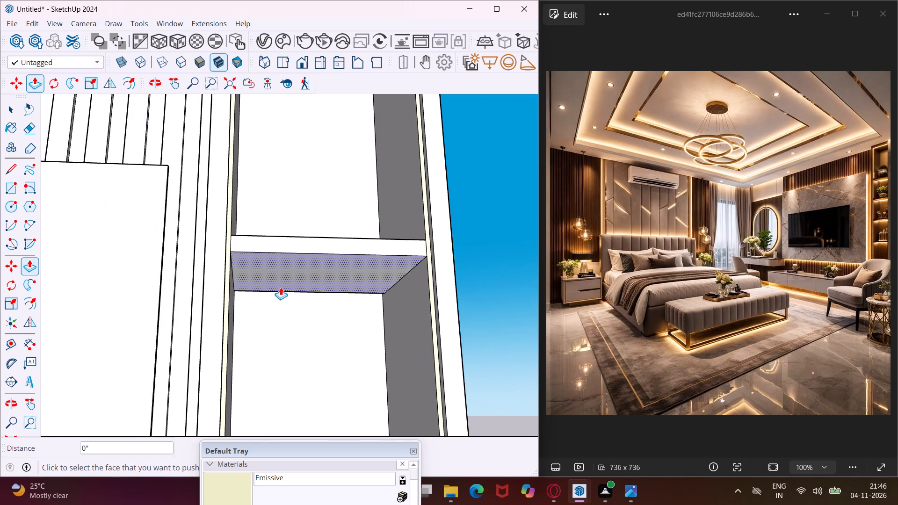
pyautogui.scroll(-5, 281, 287)
pyautogui.scroll(-6, 294, 350)
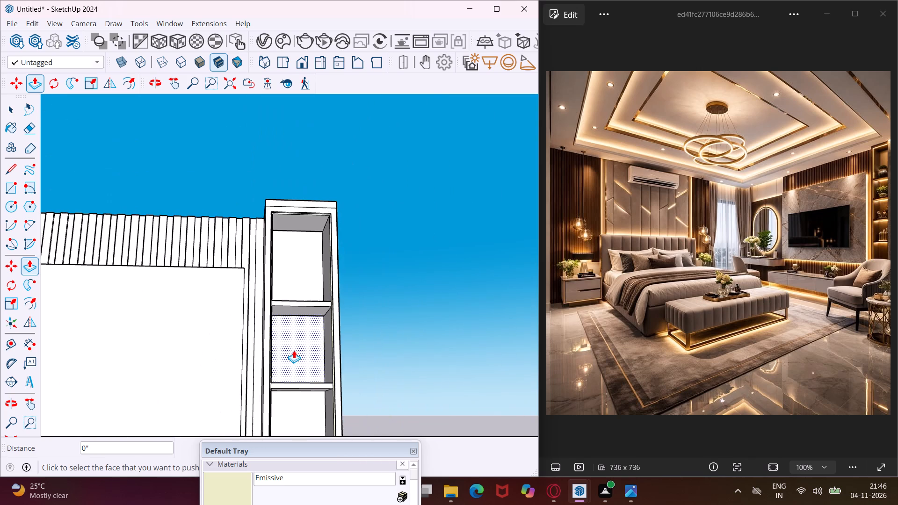
pyautogui.scroll(-4, 294, 350)
pyautogui.scroll(17, 309, 387)
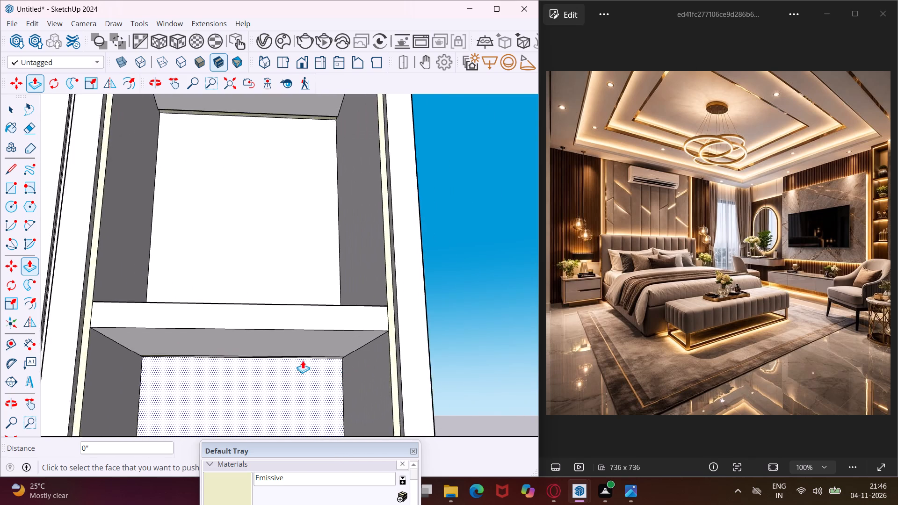
pyautogui.scroll(13, 303, 361)
pyautogui.doubleClick(301, 359)
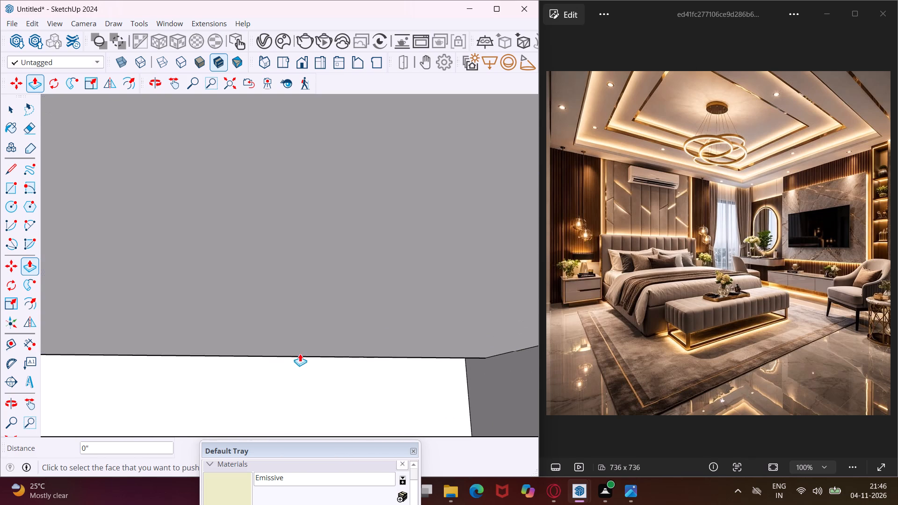
# Repeat the 1/4" Push/Pull at the back light strip under one of the shelf unit's lower shelves.
pyautogui.scroll(-19, 289, 319)
pyautogui.scroll(-7, 285, 326)
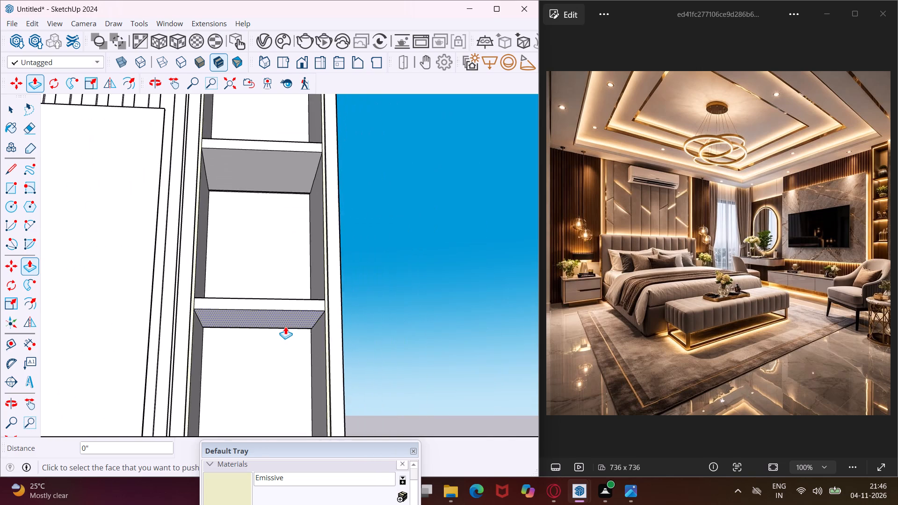
pyautogui.scroll(-11, 284, 327)
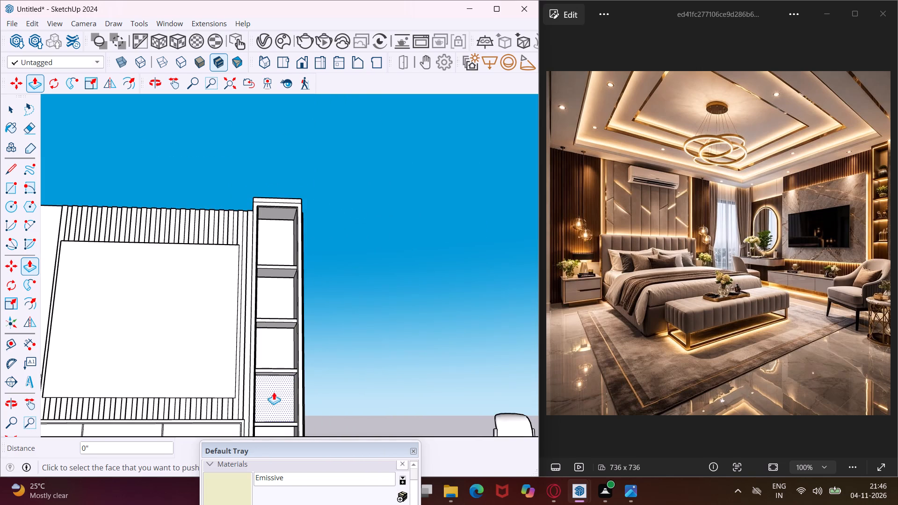
pyautogui.scroll(17, 271, 386)
pyautogui.moveTo(271, 386); pyautogui.dragTo(270, 329, button='middle')
pyautogui.scroll(4, 275, 349)
pyautogui.doubleClick(272, 343)
# Repeat the last Push/Pull distance on the thin back light strip under the shelf above the shelf unit's bottom compartment.
pyautogui.scroll(-3, 230, 332)
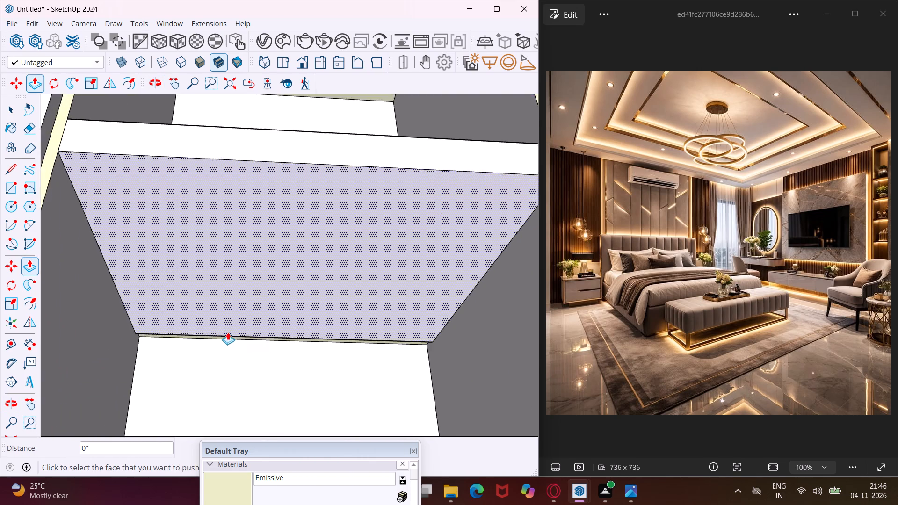
pyautogui.scroll(-14, 228, 332)
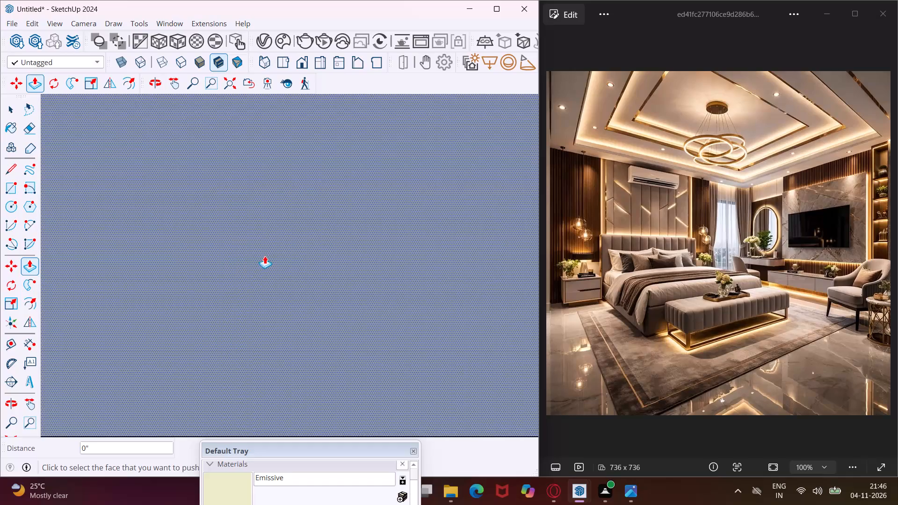
pyautogui.moveTo(265, 256); pyautogui.dragTo(219, 413, button='middle')
pyautogui.scroll(-5, 246, 310)
pyautogui.scroll(-5, 331, 193)
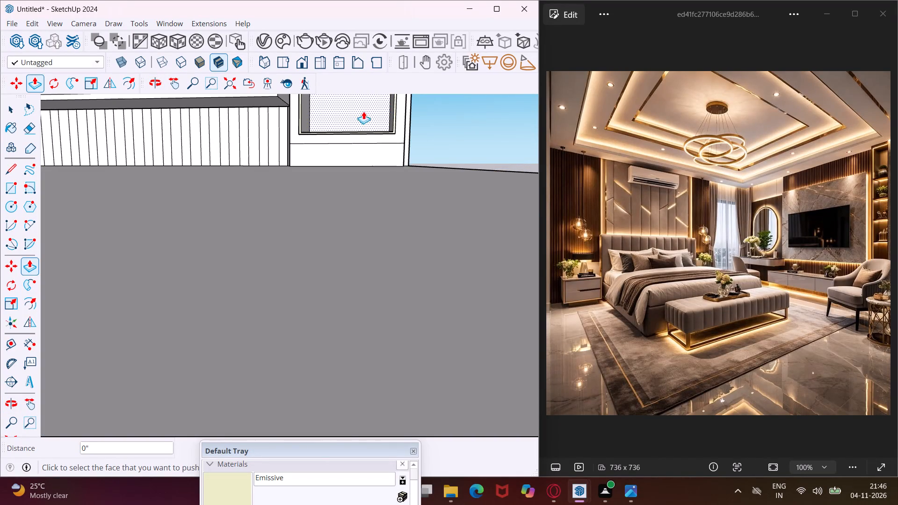
pyautogui.moveTo(418, 137); pyautogui.dragTo(34, 238, button='middle')
pyautogui.scroll(-5, 101, 246)
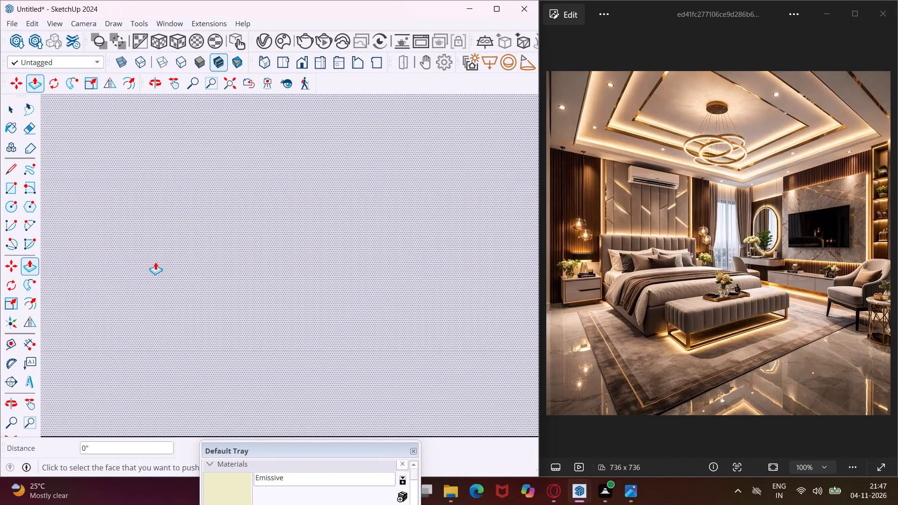
pyautogui.scroll(-12, 155, 262)
pyautogui.scroll(-6, 197, 248)
pyautogui.scroll(-12, 261, 212)
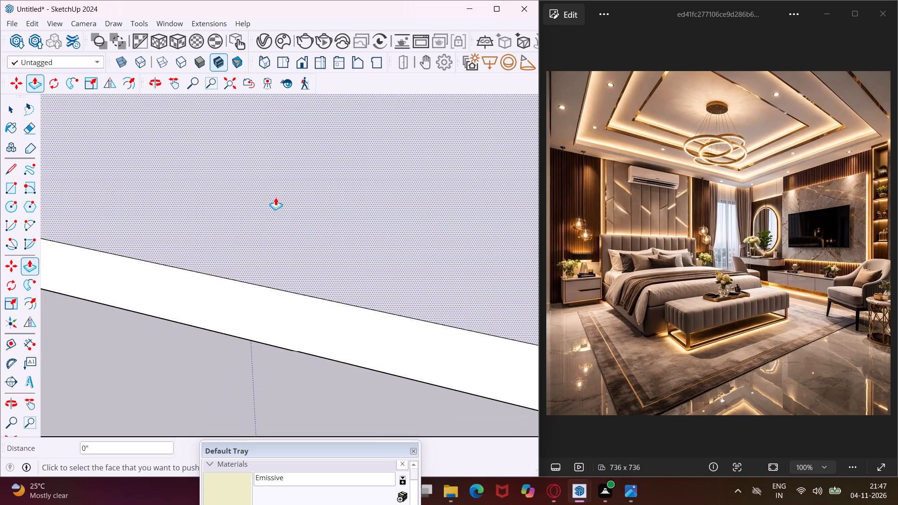
pyautogui.scroll(-12, 273, 196)
pyautogui.moveTo(277, 145); pyautogui.dragTo(428, 66, button='middle')
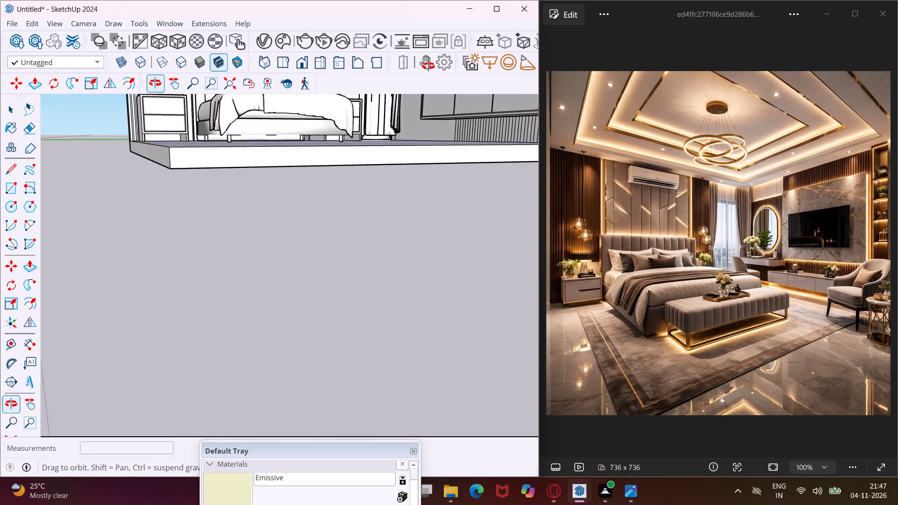
pyautogui.moveTo(428, 66); pyautogui.dragTo(485, 65, button='middle')
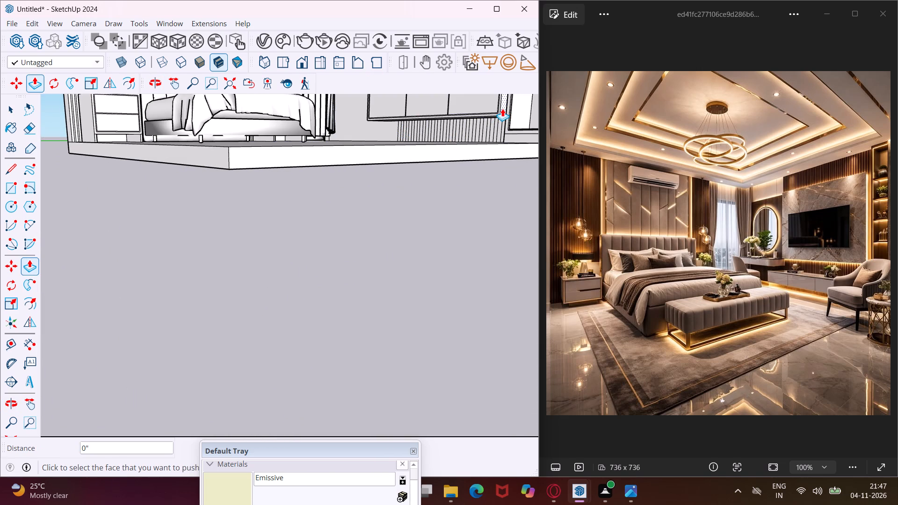
pyautogui.moveTo(505, 109); pyautogui.dragTo(323, 245, button='middle')
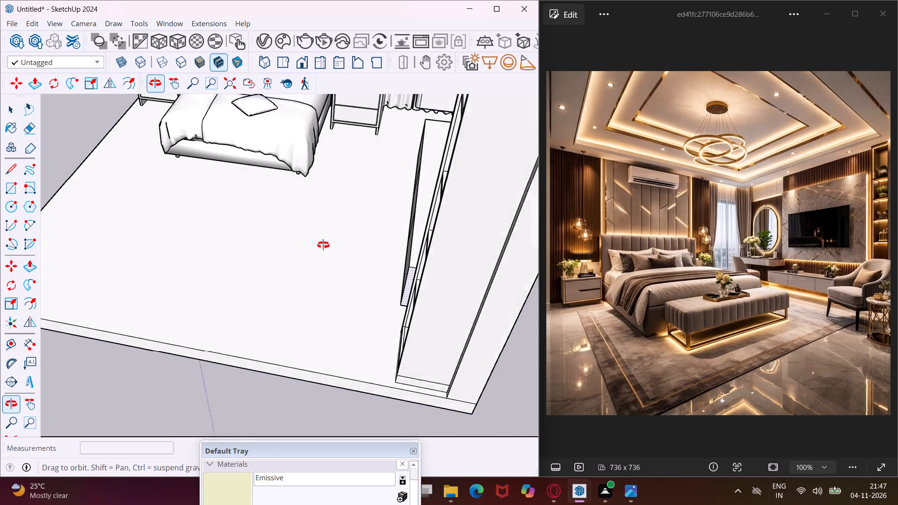
pyautogui.moveTo(323, 245); pyautogui.dragTo(491, 294, button='middle')
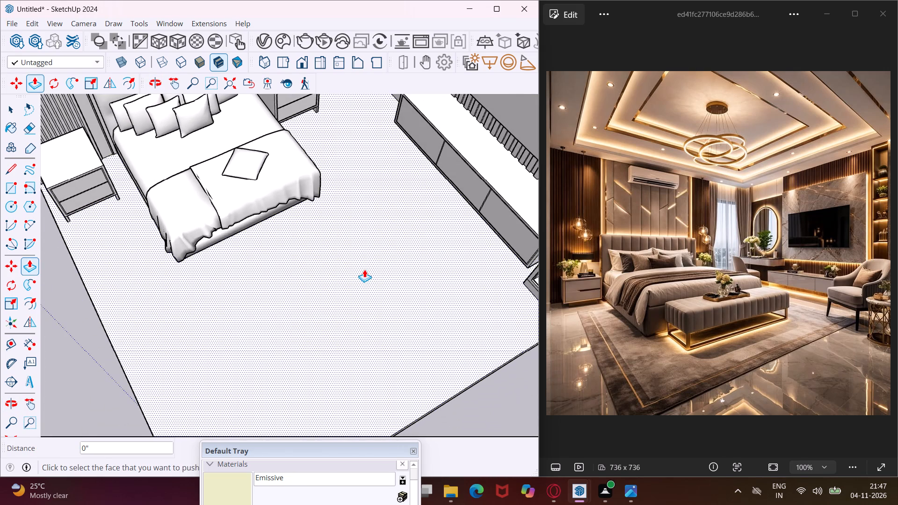
pyautogui.scroll(-9, 364, 269)
pyautogui.moveTo(498, 244); pyautogui.dragTo(565, 179, button='middle')
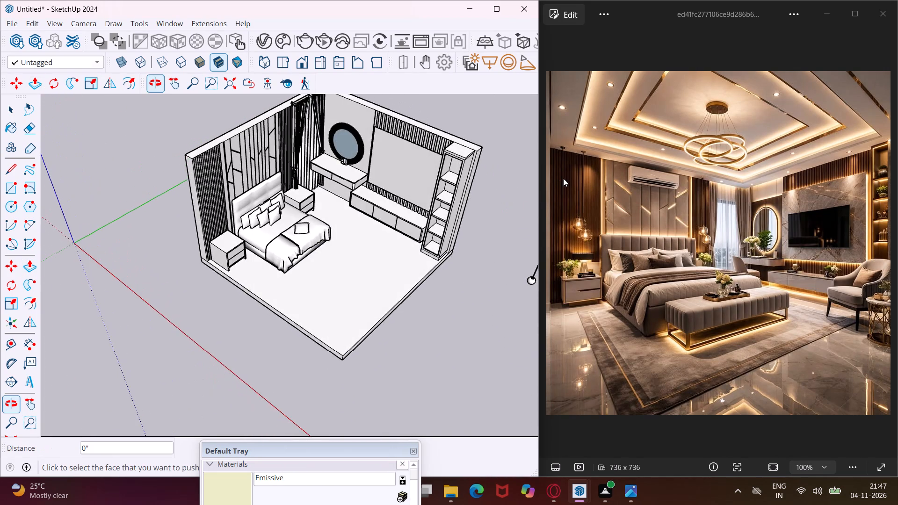
pyautogui.scroll(4, 480, 202)
pyautogui.scroll(11, 406, 235)
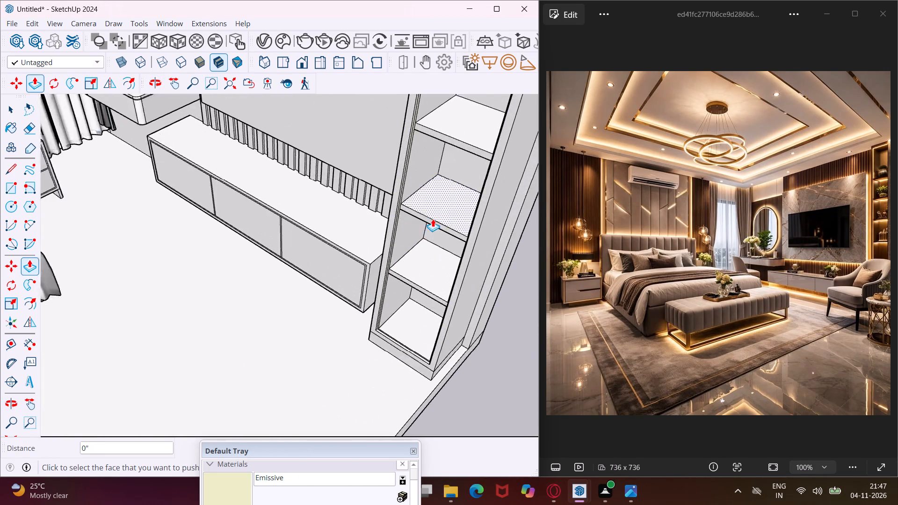
pyautogui.scroll(3, 433, 219)
pyautogui.moveTo(433, 219); pyautogui.dragTo(491, 134, button='middle')
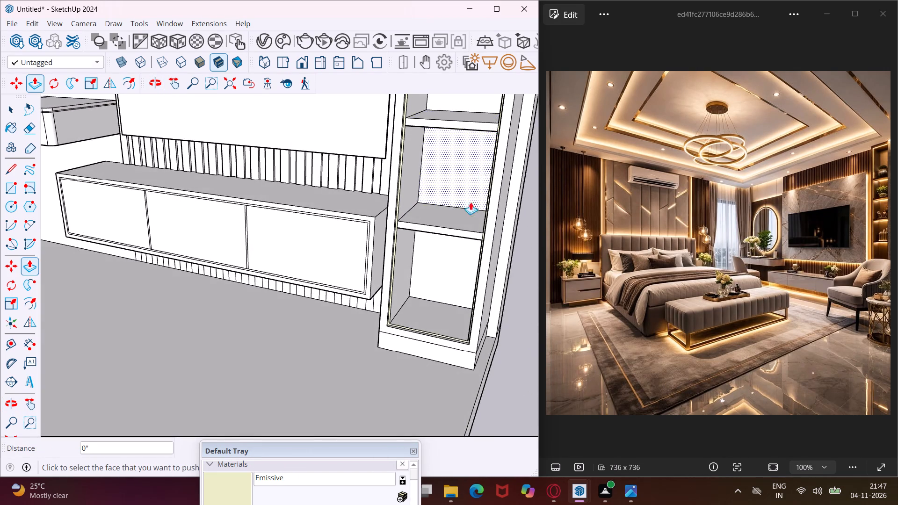
pyautogui.scroll(8, 458, 245)
pyautogui.moveTo(458, 245); pyautogui.dragTo(500, 177, button='middle')
pyautogui.scroll(1, 477, 217)
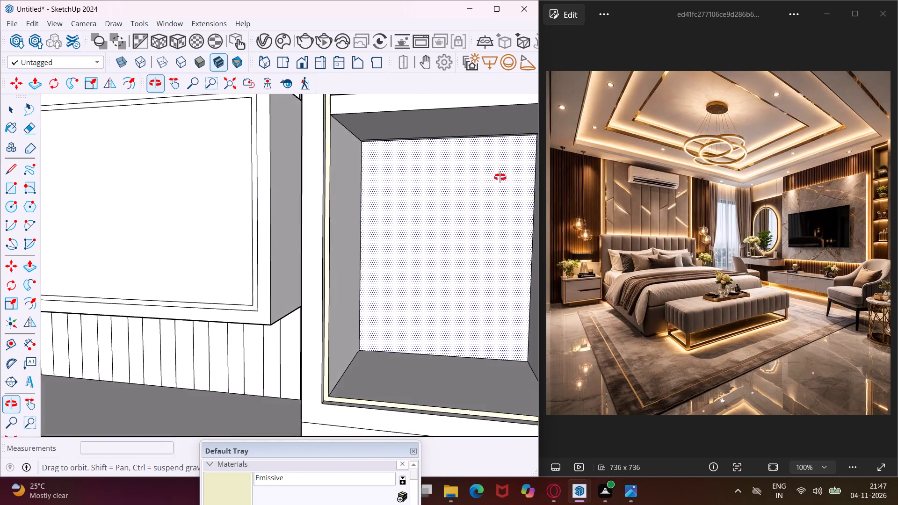
pyautogui.moveTo(500, 177); pyautogui.dragTo(500, 177, button='middle')
pyautogui.scroll(9, 477, 138)
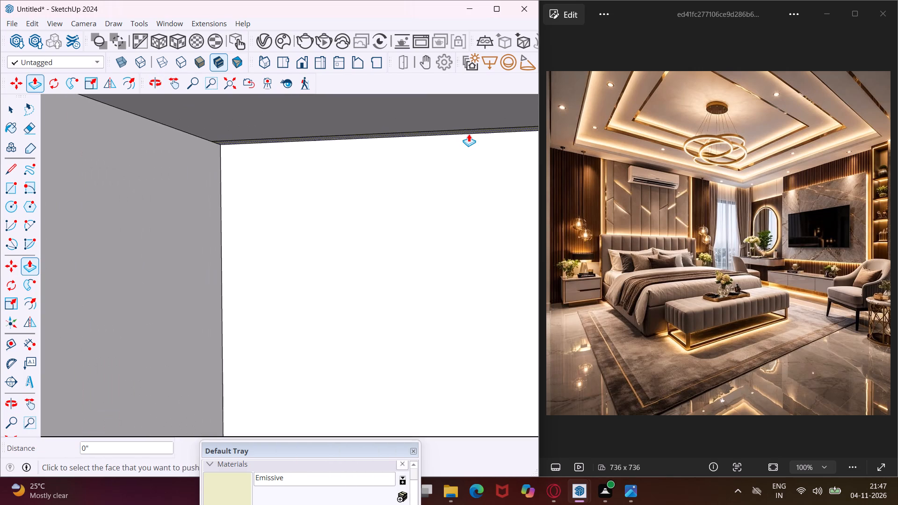
pyautogui.scroll(3, 466, 130)
pyautogui.doubleClick(466, 130)
# Examine the back light strips beneath the shelf unit's shelves from below, compartment by compartment.
pyautogui.scroll(-1, 365, 185)
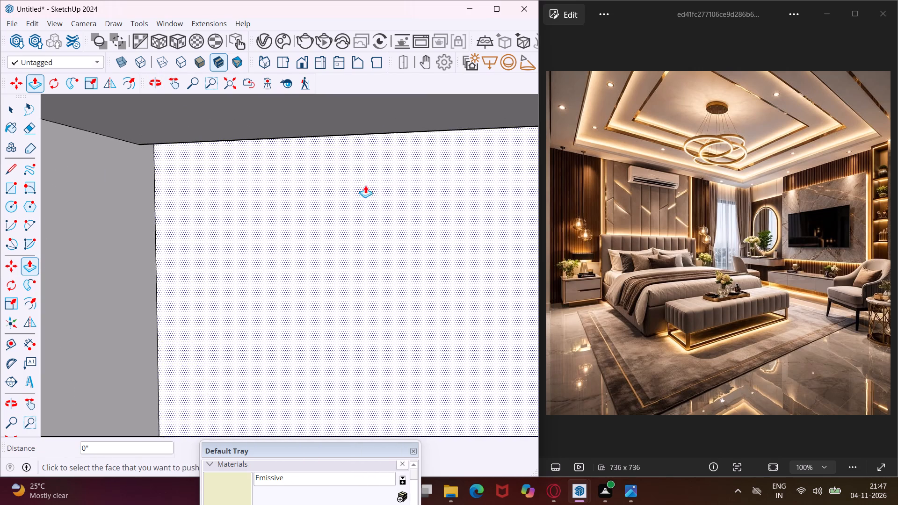
pyautogui.scroll(-19, 365, 185)
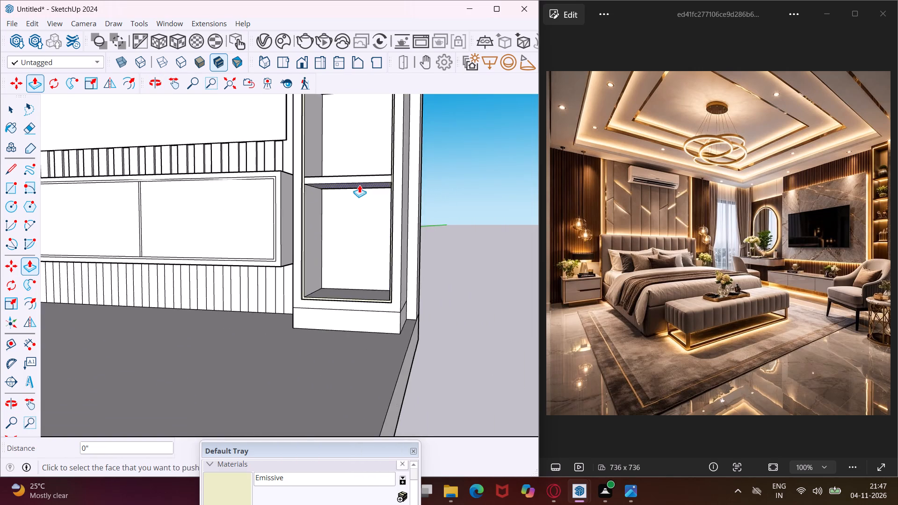
pyautogui.scroll(-5, 359, 185)
pyautogui.scroll(9, 362, 125)
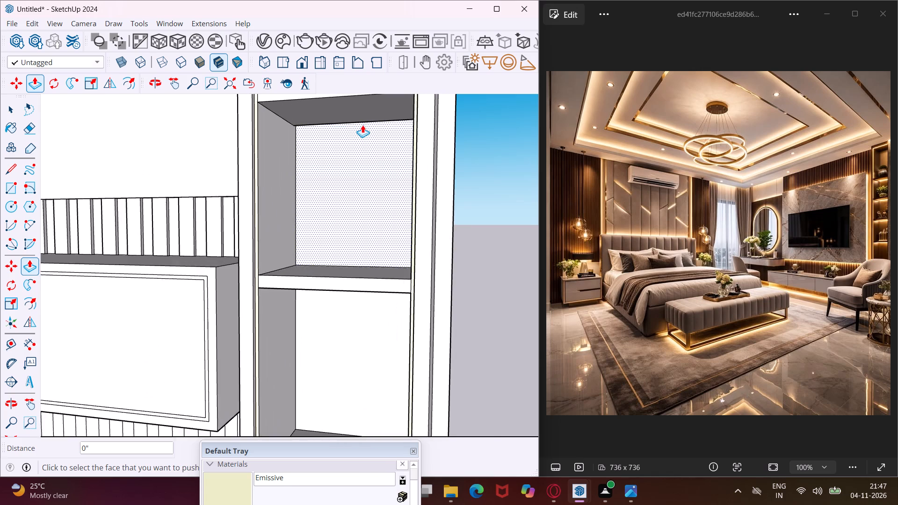
pyautogui.scroll(4, 362, 125)
pyautogui.scroll(9, 400, 122)
pyautogui.scroll(3, 473, 108)
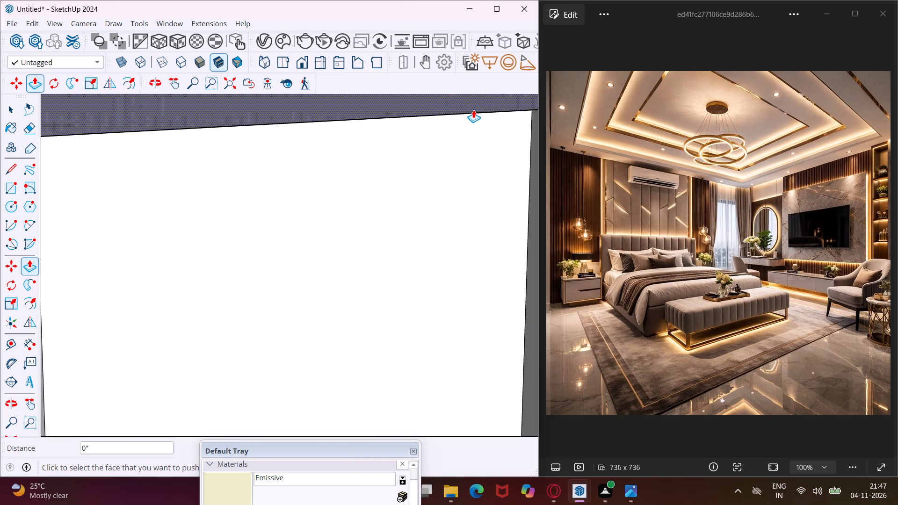
pyautogui.scroll(1, 473, 110)
pyautogui.moveTo(473, 110); pyautogui.dragTo(529, 28, button='middle')
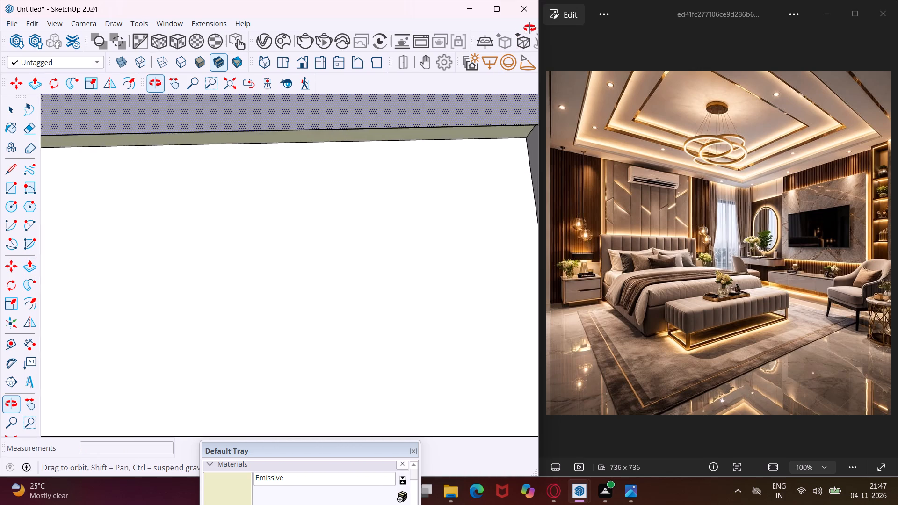
pyautogui.moveTo(529, 28); pyautogui.dragTo(548, 27, button='middle')
pyautogui.scroll(3, 487, 126)
pyautogui.moveTo(485, 144); pyautogui.dragTo(502, 137, button='middle')
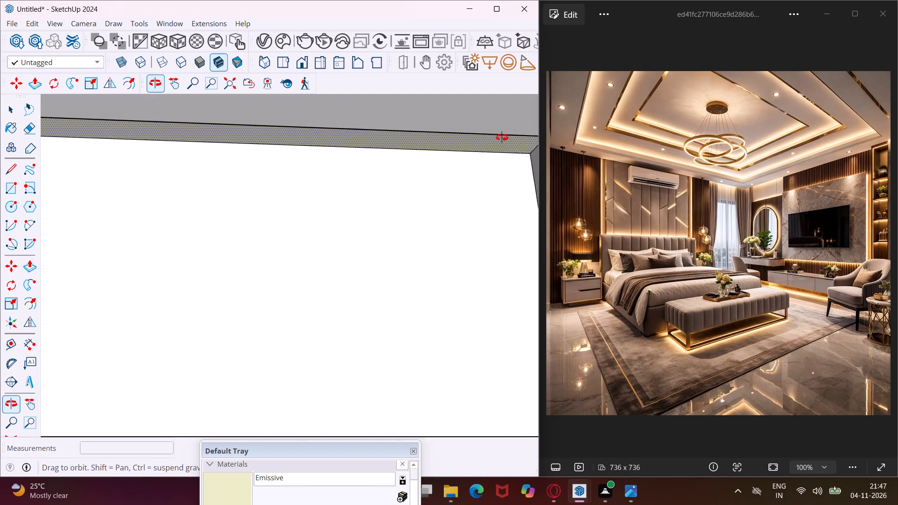
pyautogui.moveTo(502, 137); pyautogui.dragTo(358, 194, button='middle')
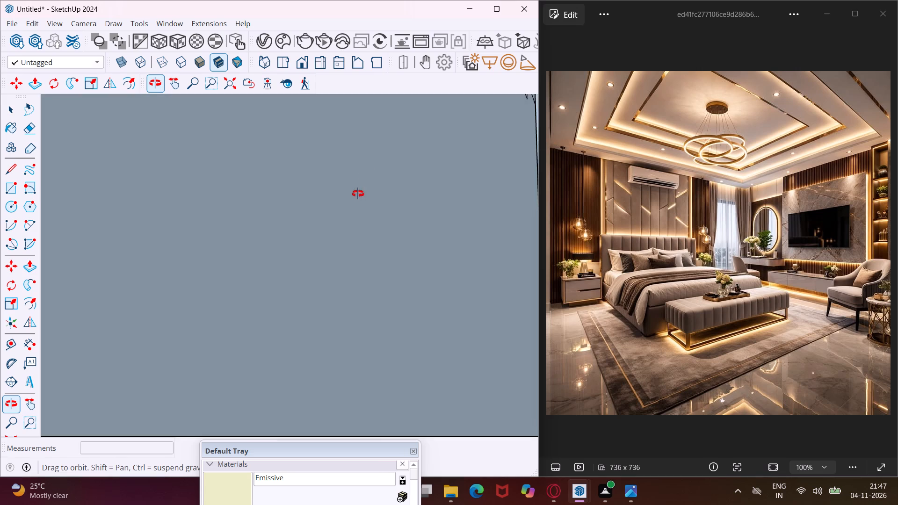
pyautogui.moveTo(358, 194); pyautogui.dragTo(406, 155, button='middle')
pyautogui.scroll(-6, 377, 188)
pyautogui.scroll(-6, 352, 224)
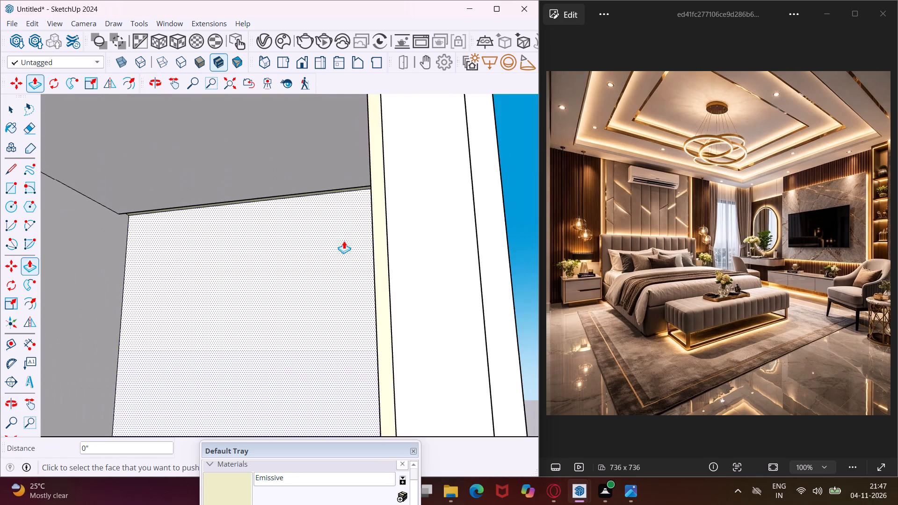
pyautogui.scroll(-14, 344, 241)
pyautogui.scroll(10, 279, 135)
pyautogui.scroll(4, 323, 145)
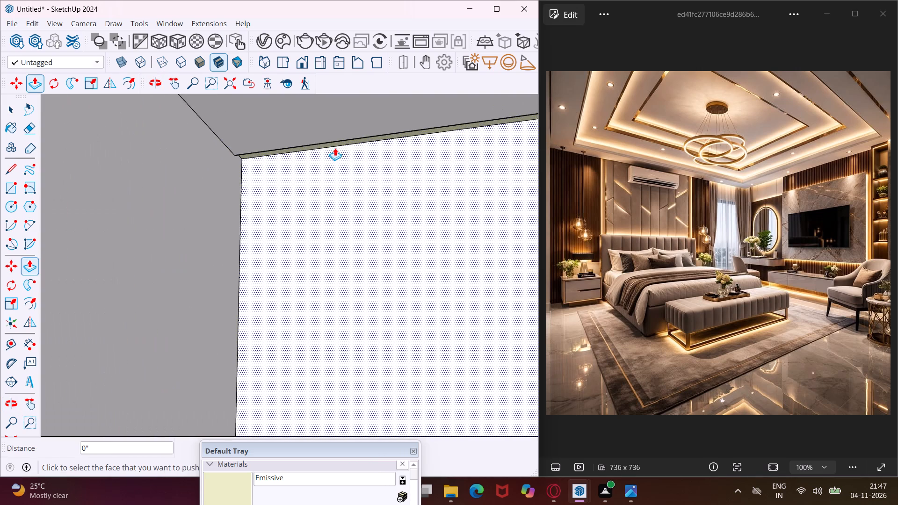
pyautogui.scroll(3, 336, 147)
pyautogui.scroll(-13, 336, 147)
pyautogui.scroll(-5, 250, 237)
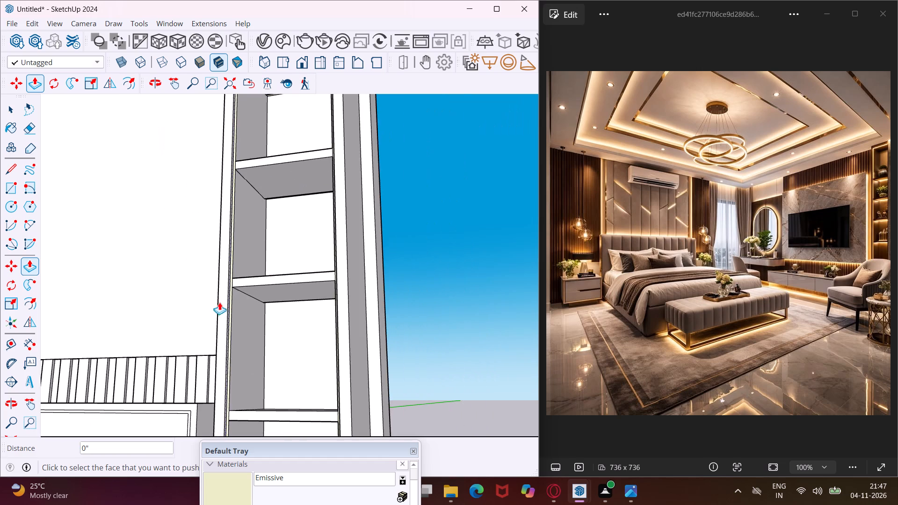
pyautogui.scroll(-5, 203, 329)
# Apply the same Push/Pull distance to the Emissive strip along the TV wall panel's bottom edge.
pyautogui.scroll(3, 177, 319)
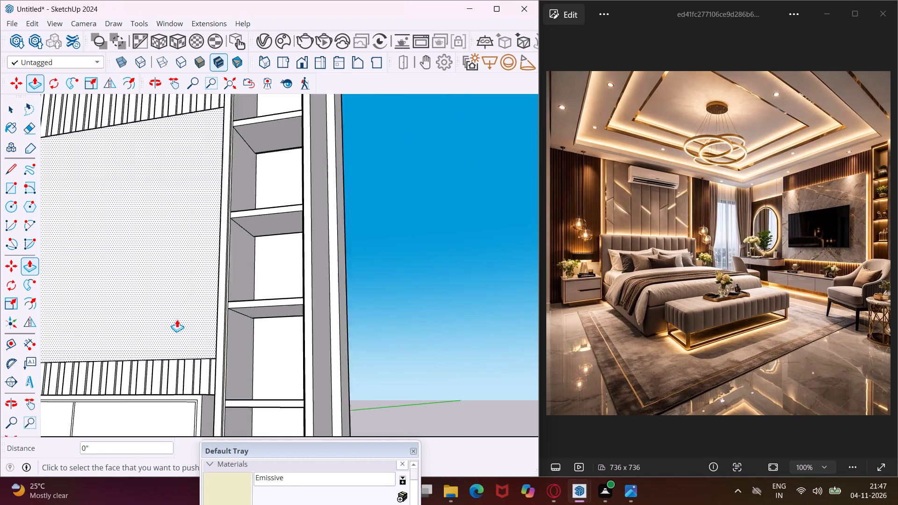
pyautogui.scroll(7, 177, 319)
pyautogui.moveTo(209, 405); pyautogui.dragTo(342, 333, button='middle')
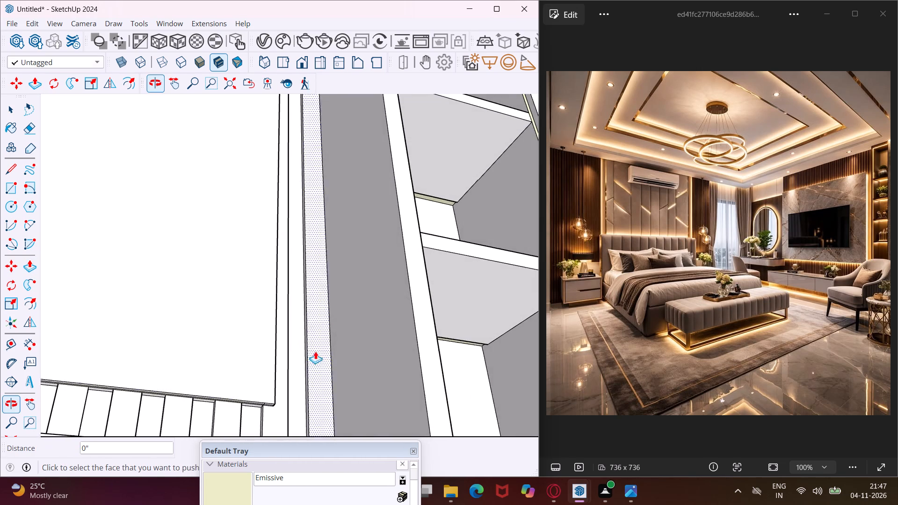
pyautogui.scroll(10, 246, 397)
pyautogui.moveTo(246, 397); pyautogui.dragTo(324, 374, button='middle')
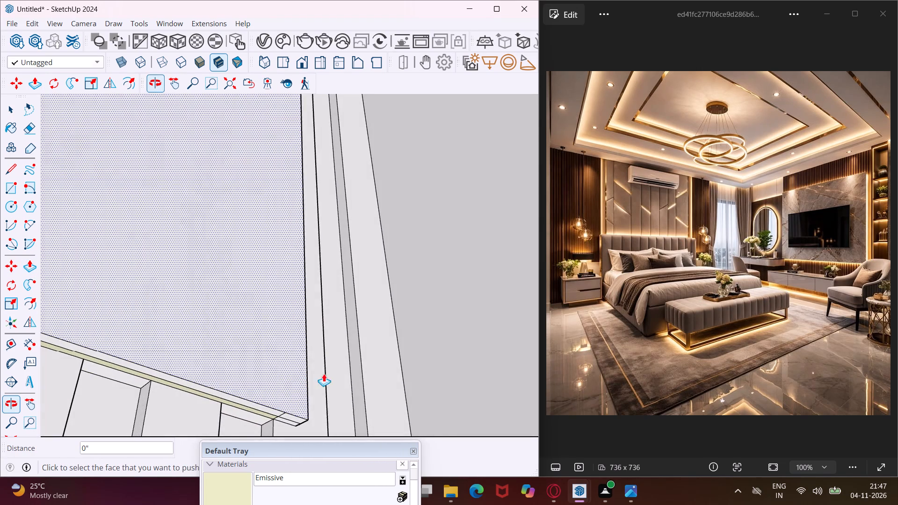
pyautogui.scroll(11, 261, 426)
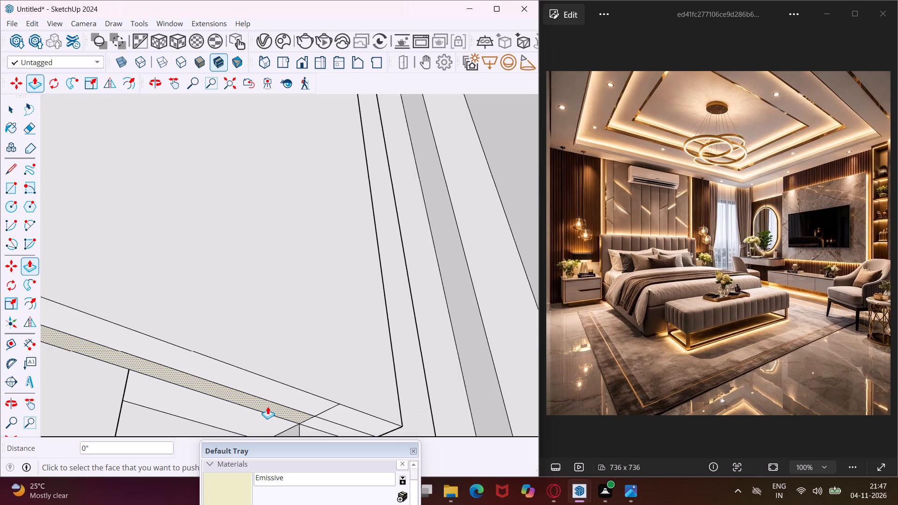
pyautogui.doubleClick(268, 406)
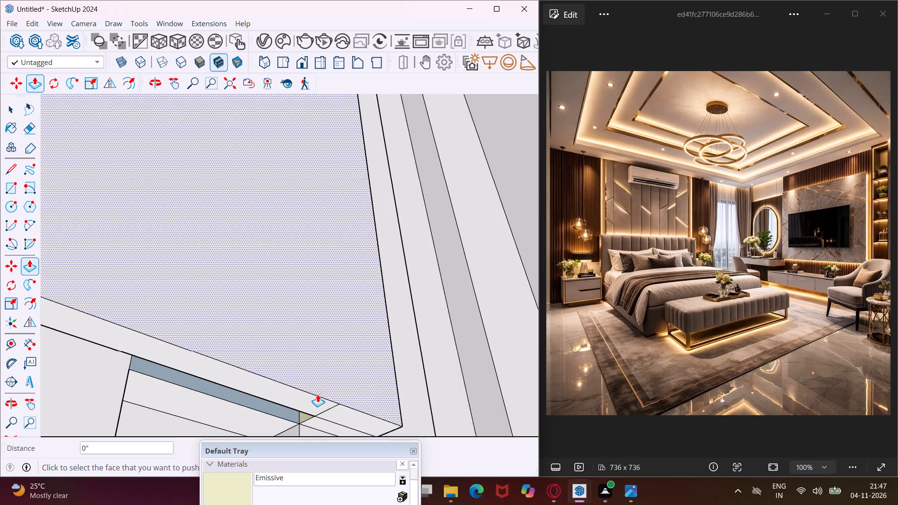
# Repeat the same Push/Pull on the vertical Emissive strip along the TV wall panel's side edge facing the shelf unit.
pyautogui.scroll(1, 272, 404)
pyautogui.moveTo(272, 404); pyautogui.dragTo(431, 391, button='middle')
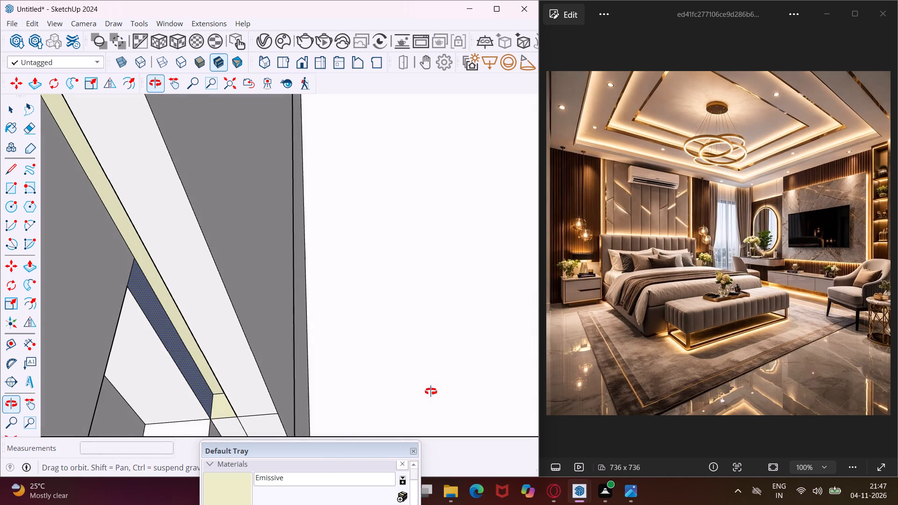
pyautogui.moveTo(431, 391); pyautogui.dragTo(94, 406, button='middle')
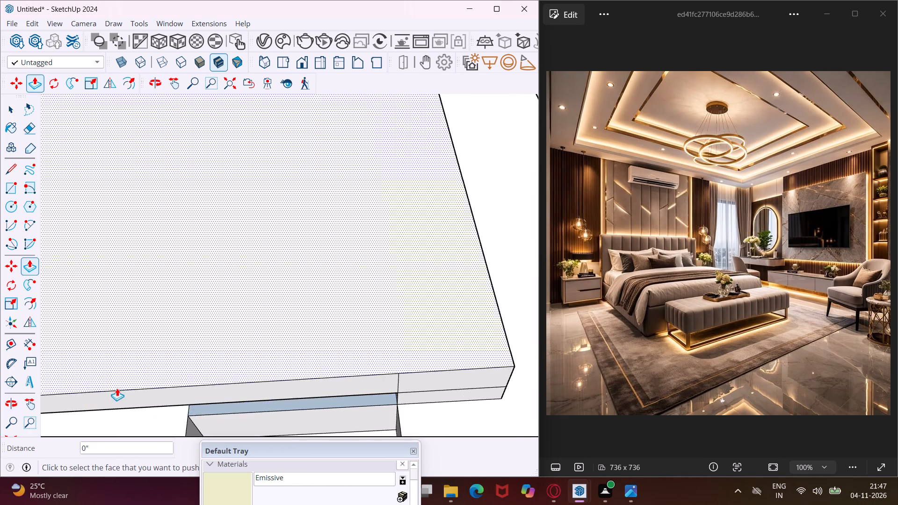
pyautogui.scroll(-5, 117, 388)
pyautogui.moveTo(421, 328); pyautogui.dragTo(333, 416, button='middle')
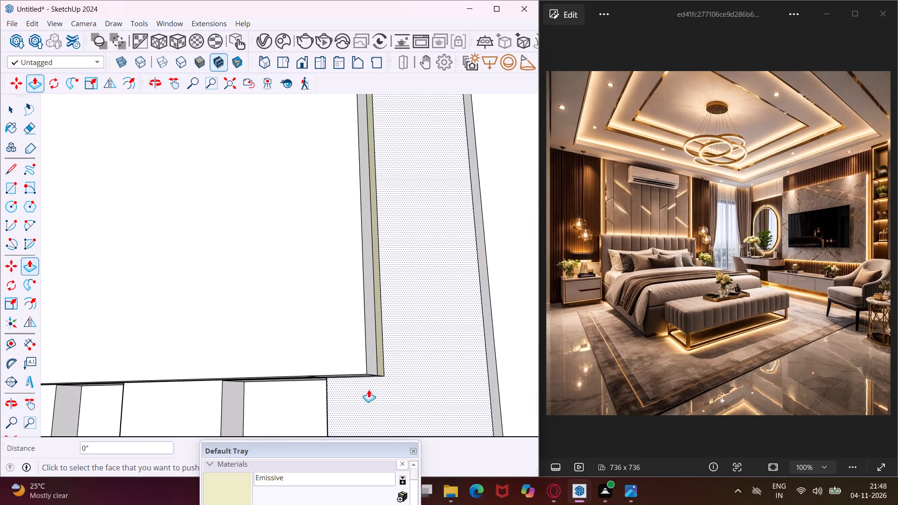
pyautogui.scroll(5, 374, 386)
pyautogui.doubleClick(384, 362)
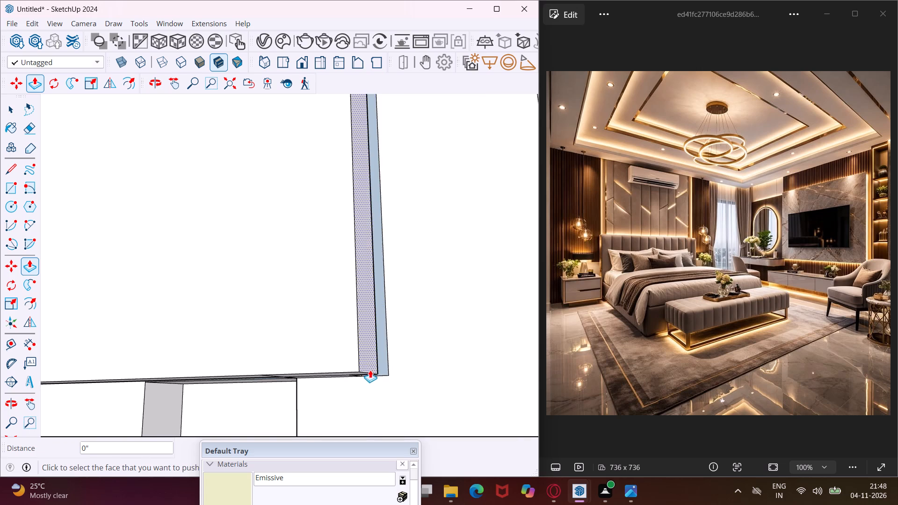
pyautogui.scroll(-4, 368, 371)
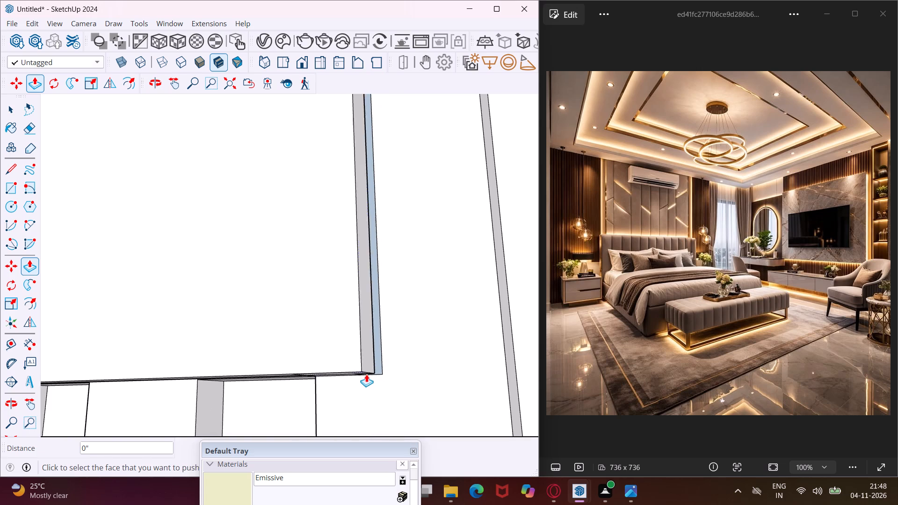
pyautogui.scroll(-19, 395, 356)
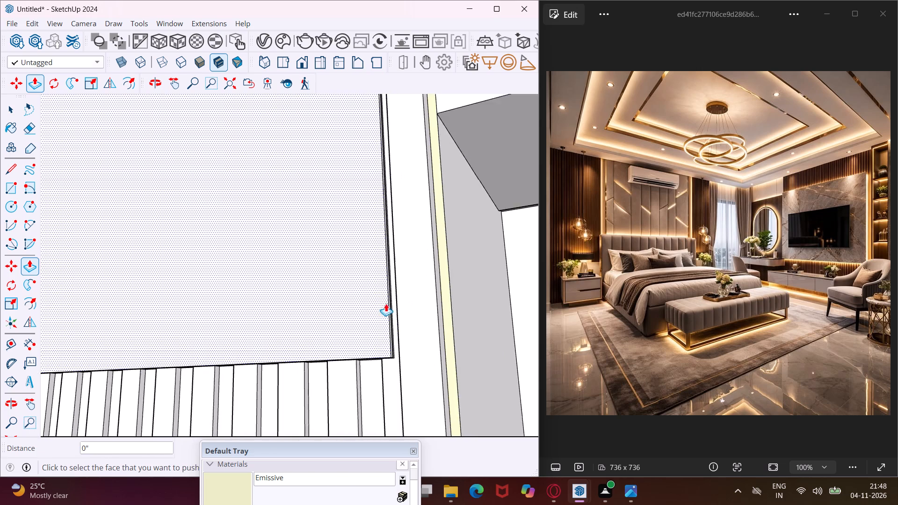
# Repeat the last Push/Pull distance on the Emissive strip along the TV wall panel's top edge.
pyautogui.moveTo(384, 301); pyautogui.dragTo(489, 471, button='middle')
pyautogui.scroll(-10, 464, 437)
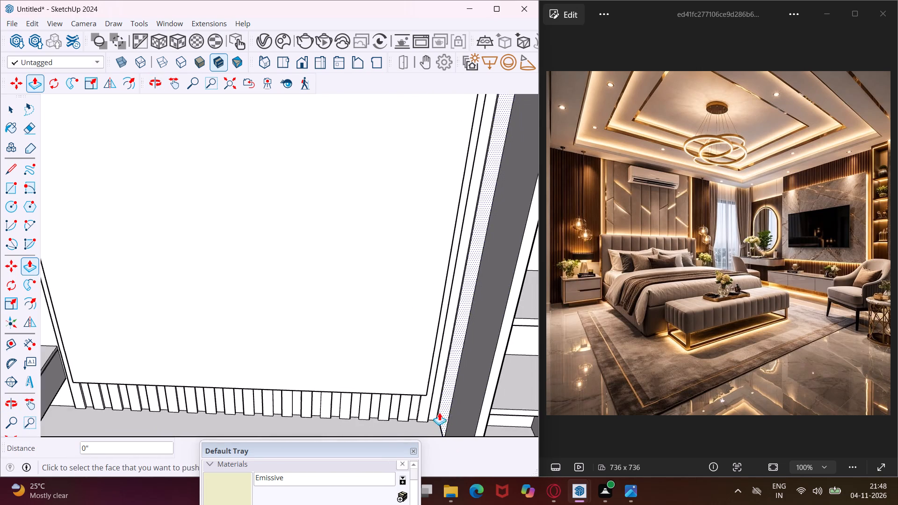
pyautogui.scroll(-6, 429, 402)
pyautogui.scroll(2, 194, 228)
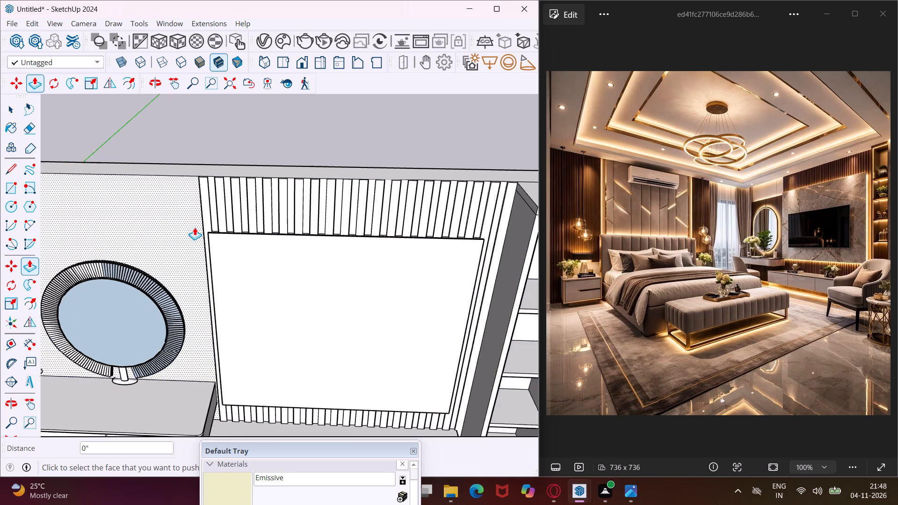
pyautogui.scroll(8, 195, 227)
pyautogui.scroll(15, 238, 241)
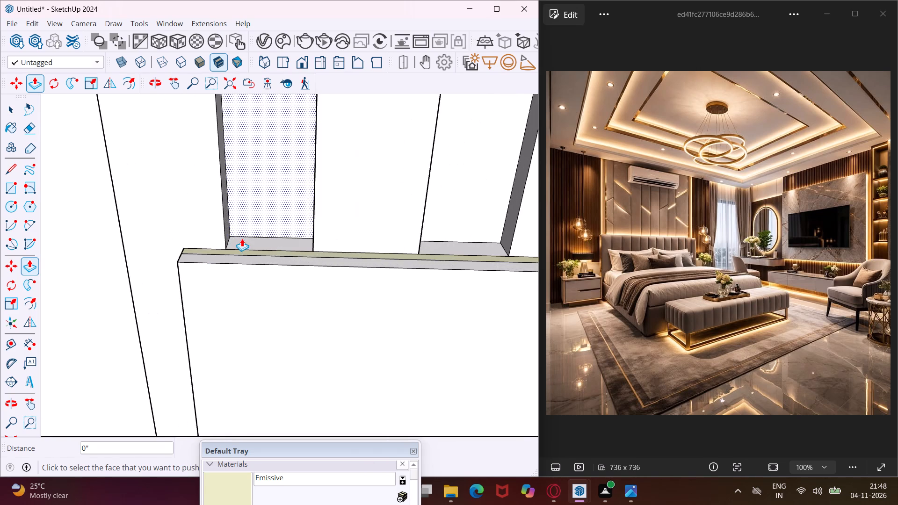
pyautogui.moveTo(242, 238); pyautogui.dragTo(333, 331, button='middle')
pyautogui.scroll(5, 186, 281)
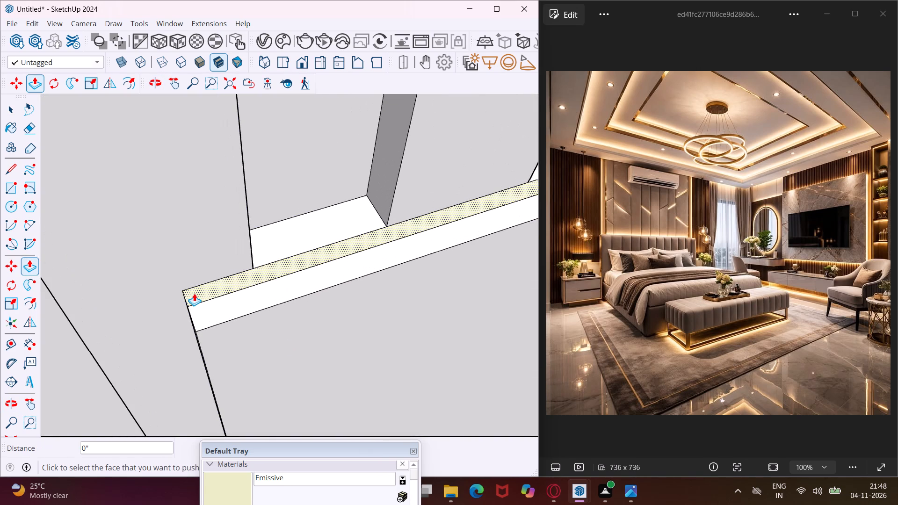
pyautogui.doubleClick(194, 293)
# Repeat the same Push/Pull on the vertical Emissive strip along the TV wall panel's side edge facing the round mirror.
pyautogui.moveTo(173, 325); pyautogui.dragTo(289, 246, button='middle')
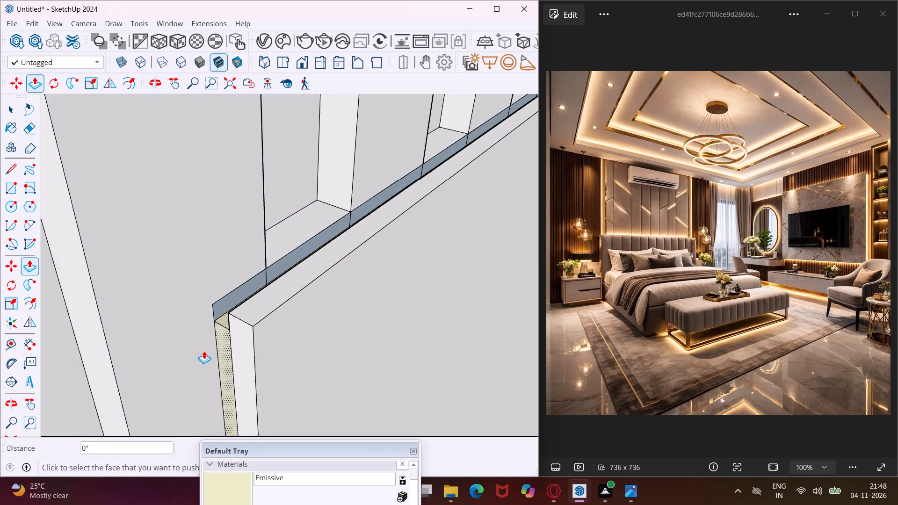
pyautogui.scroll(3, 201, 365)
pyautogui.doubleClick(235, 331)
pyautogui.scroll(-3, 218, 261)
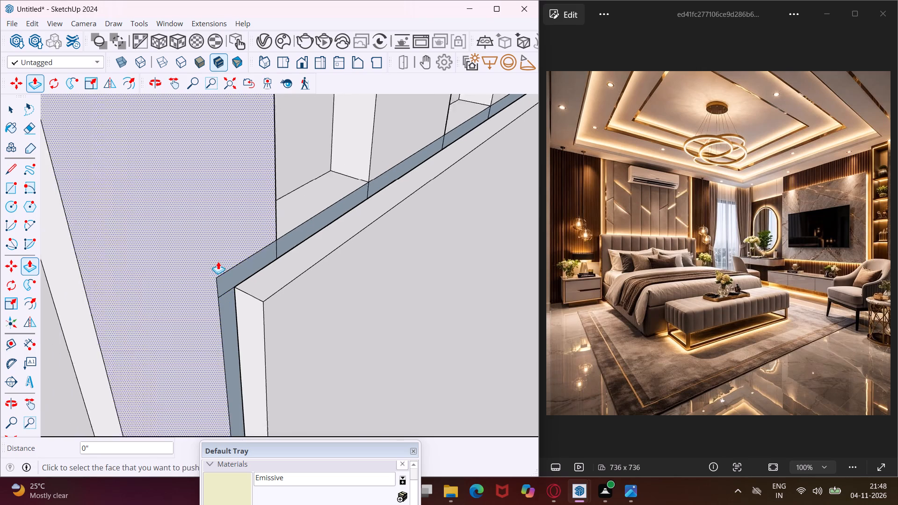
pyautogui.scroll(-15, 218, 261)
pyautogui.scroll(-10, 218, 250)
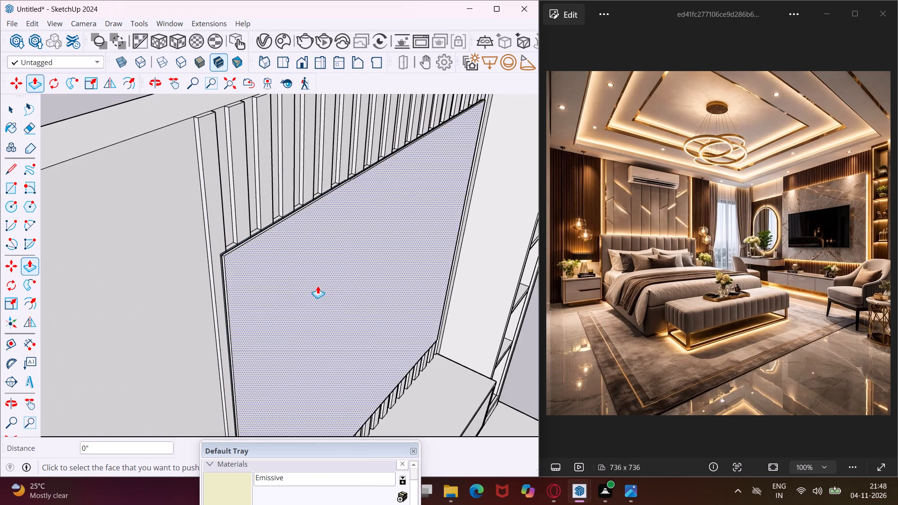
# Examine the recessed strips along the TV wall panel's bottom and side edges, then review the whole room.
pyautogui.moveTo(340, 290); pyautogui.dragTo(171, 186, button='middle')
pyautogui.scroll(-8, 169, 185)
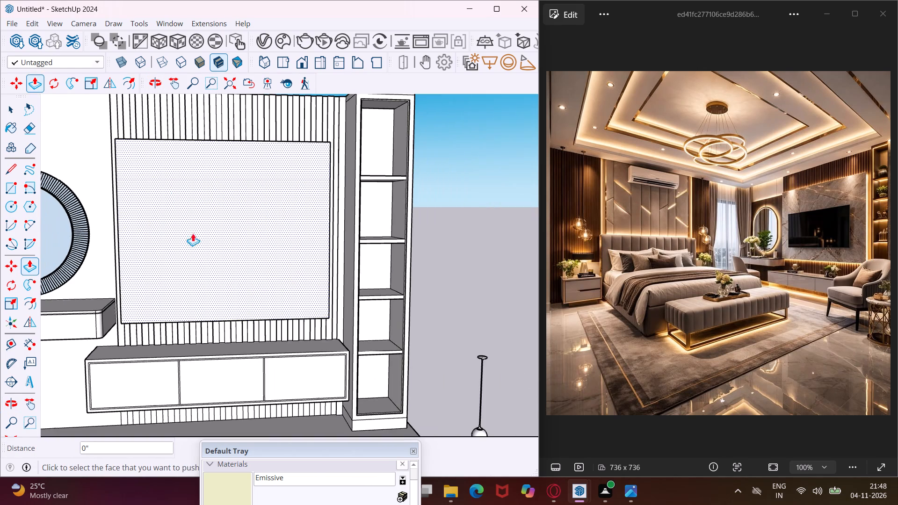
pyautogui.scroll(10, 95, 334)
pyautogui.scroll(7, 145, 316)
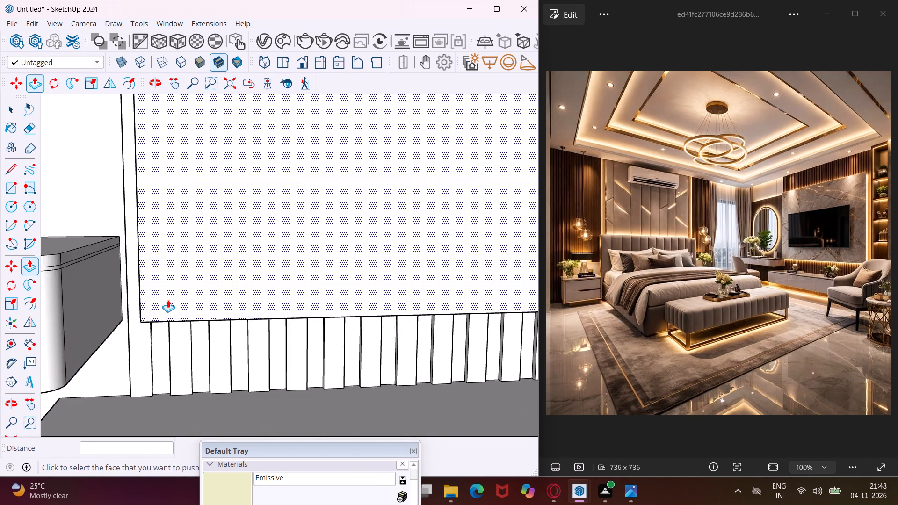
pyautogui.scroll(7, 168, 300)
pyautogui.moveTo(136, 332); pyautogui.dragTo(268, 231, button='middle')
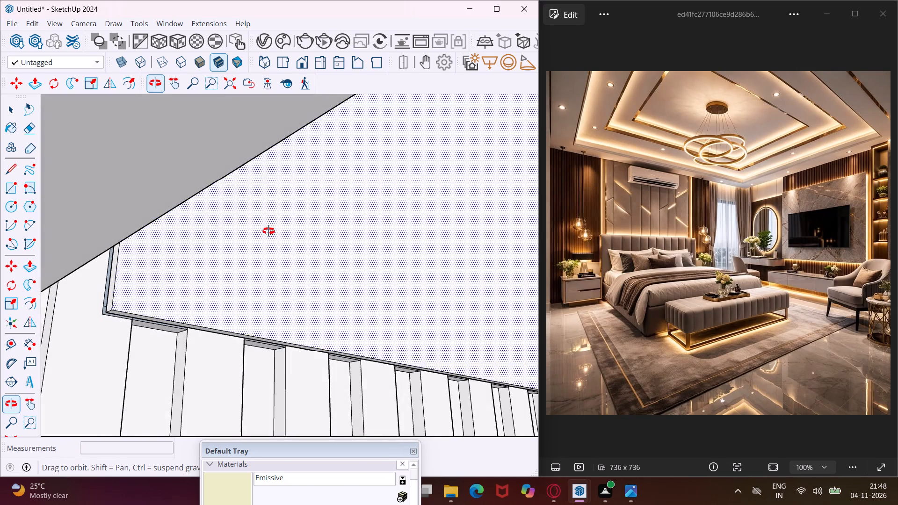
pyautogui.moveTo(268, 231); pyautogui.dragTo(163, 226, button='middle')
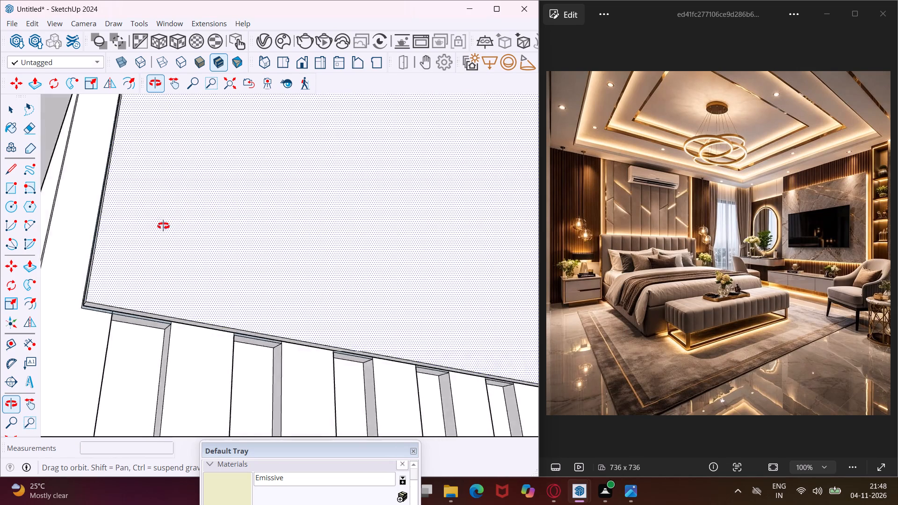
pyautogui.moveTo(163, 226); pyautogui.dragTo(7, 268, button='middle')
pyautogui.scroll(-9, 127, 244)
pyautogui.scroll(-2, 98, 270)
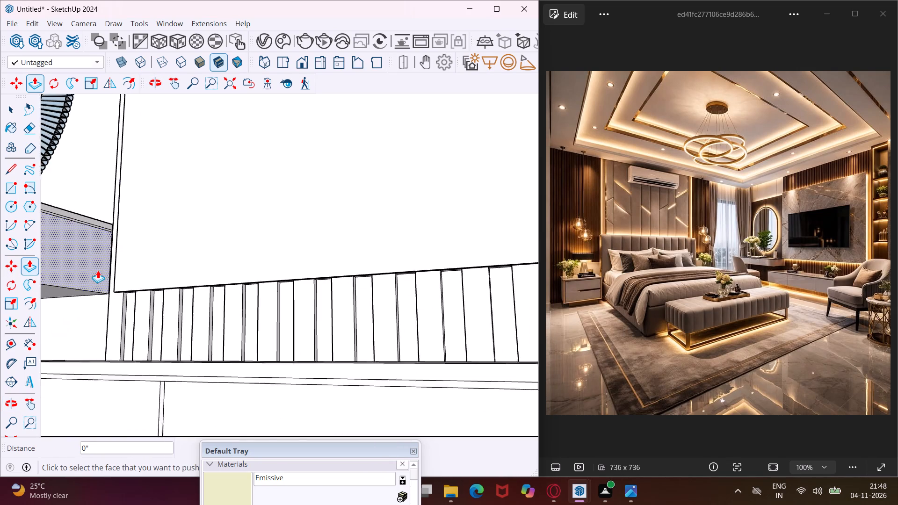
pyautogui.scroll(-2, 98, 270)
pyautogui.scroll(-5, 176, 269)
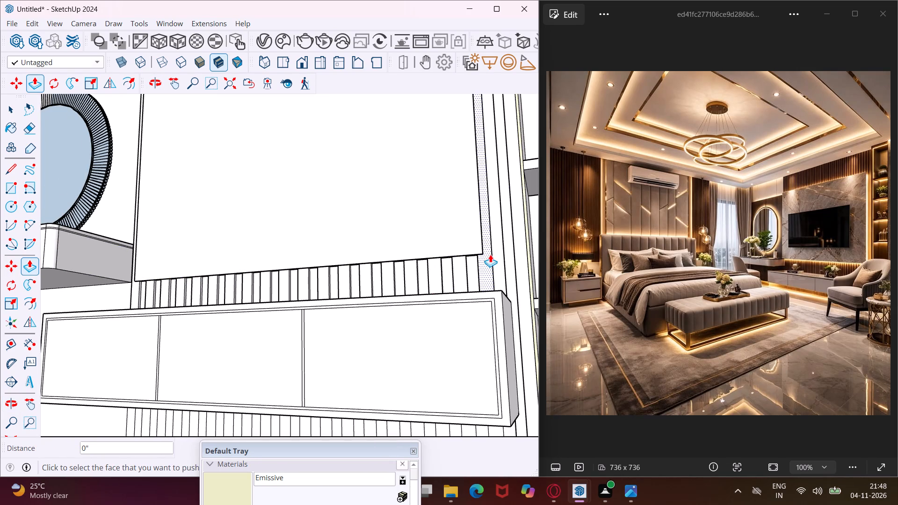
pyautogui.moveTo(490, 254); pyautogui.dragTo(377, 275, button='middle')
pyautogui.scroll(7, 396, 250)
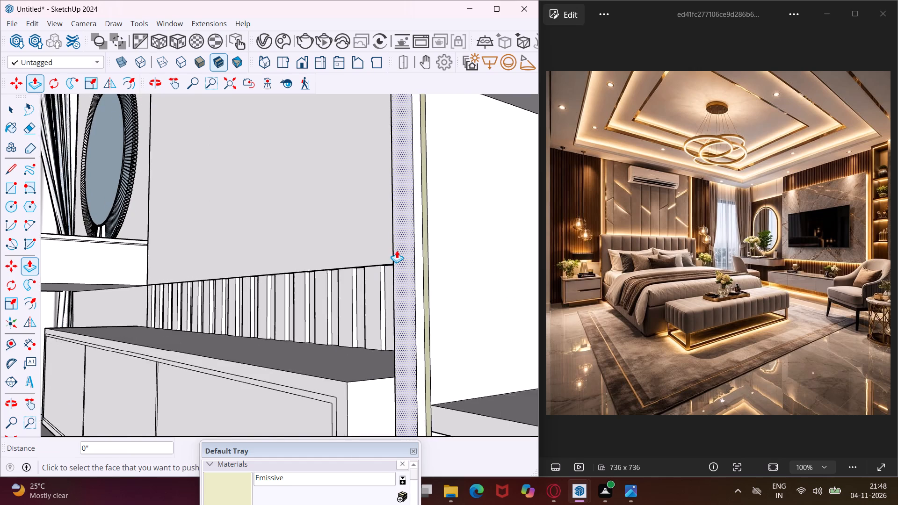
pyautogui.scroll(3, 397, 250)
pyautogui.scroll(8, 370, 299)
pyautogui.moveTo(475, 248); pyautogui.dragTo(462, 208, button='middle')
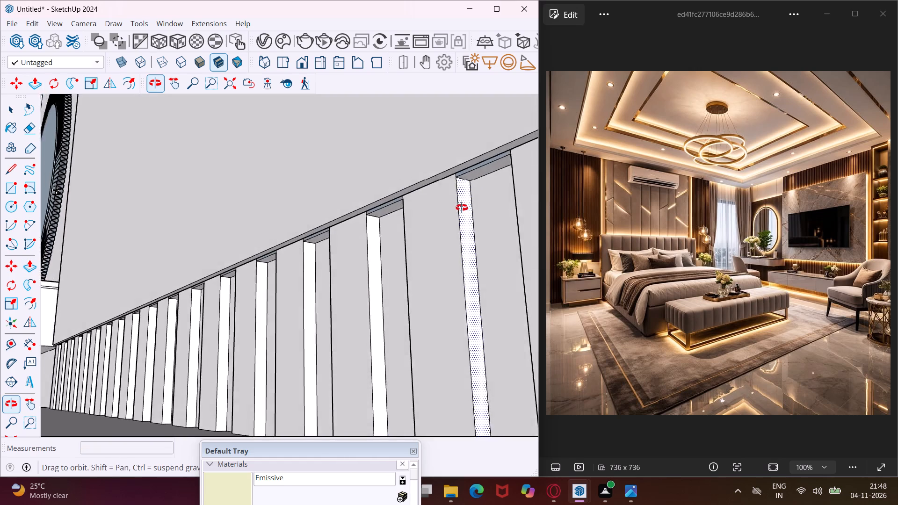
pyautogui.moveTo(462, 208); pyautogui.dragTo(463, 247, button='middle')
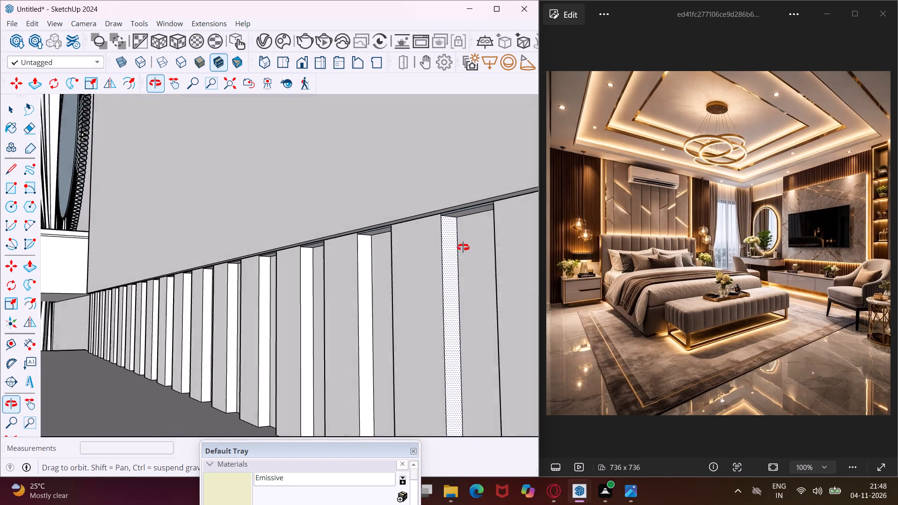
pyautogui.moveTo(463, 247); pyautogui.dragTo(463, 246, button='middle')
pyautogui.scroll(-16, 322, 242)
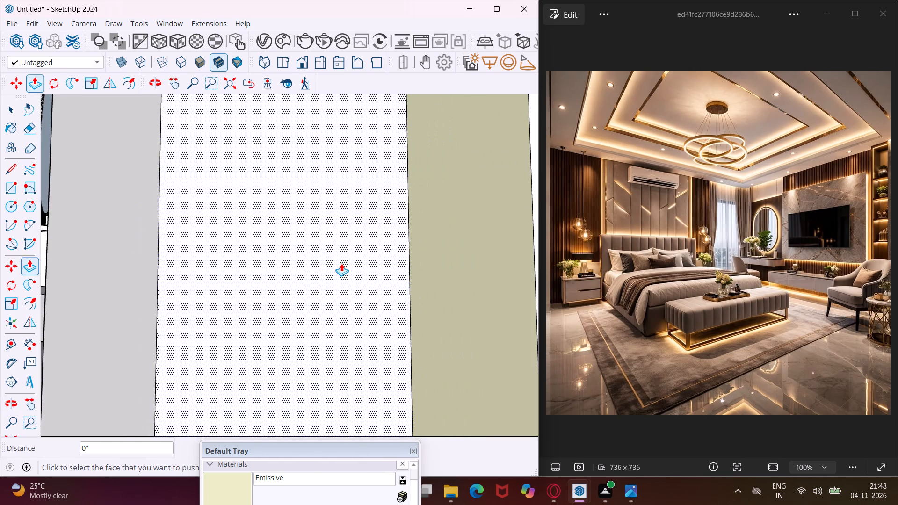
pyautogui.scroll(-19, 340, 265)
pyautogui.scroll(-4, 296, 267)
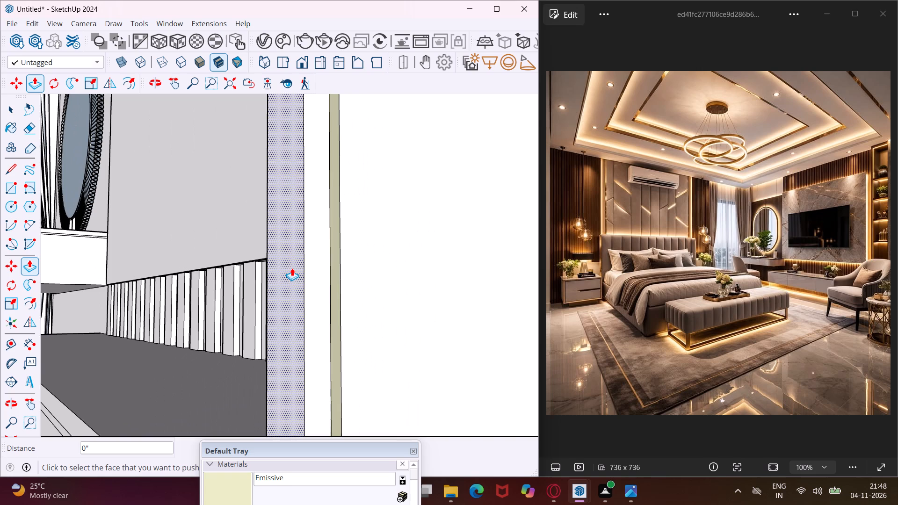
pyautogui.scroll(-4, 292, 268)
pyautogui.moveTo(397, 309); pyautogui.dragTo(405, 310, button='middle')
pyautogui.scroll(-5, 240, 316)
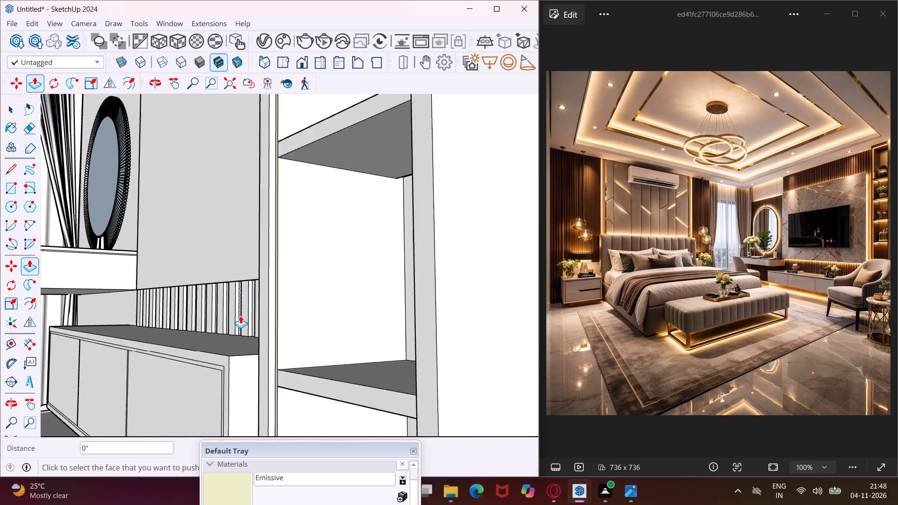
pyautogui.scroll(-1, 224, 292)
pyautogui.moveTo(232, 294); pyautogui.dragTo(405, 294, button='middle')
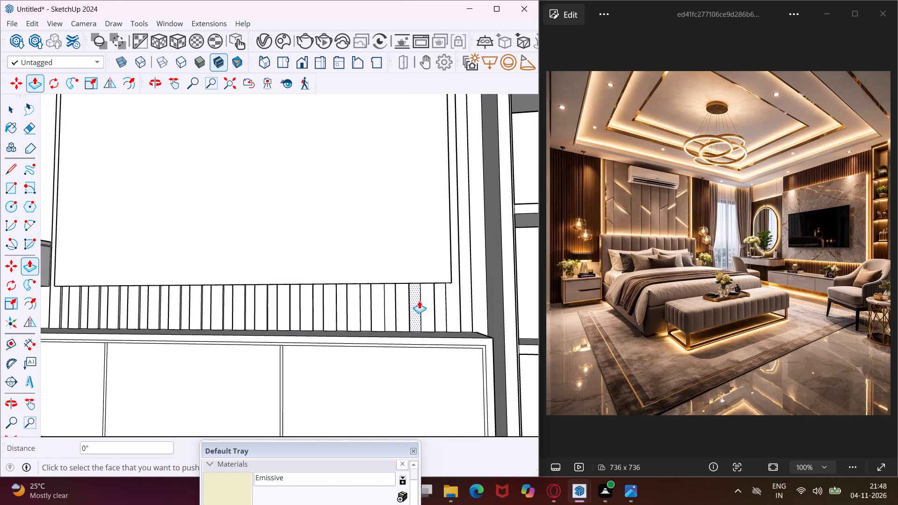
pyautogui.press('Escape')
pyautogui.press('space')
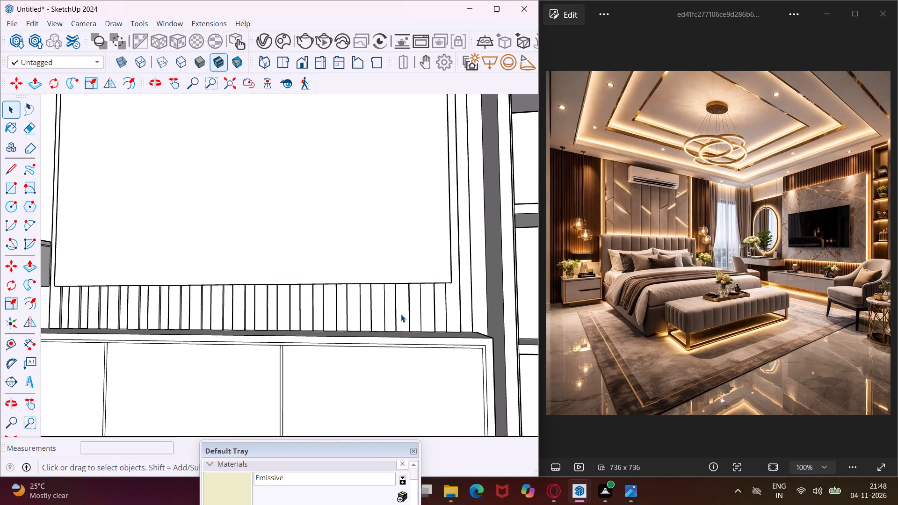
pyautogui.scroll(-9, 401, 314)
pyautogui.scroll(-5, 355, 321)
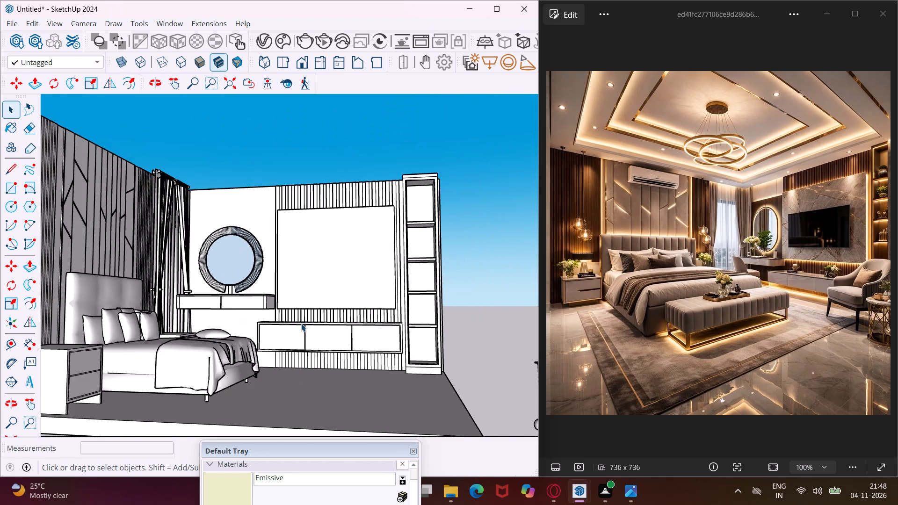
pyautogui.scroll(-5, 301, 324)
pyautogui.moveTo(377, 363); pyautogui.dragTo(195, 411, button='middle')
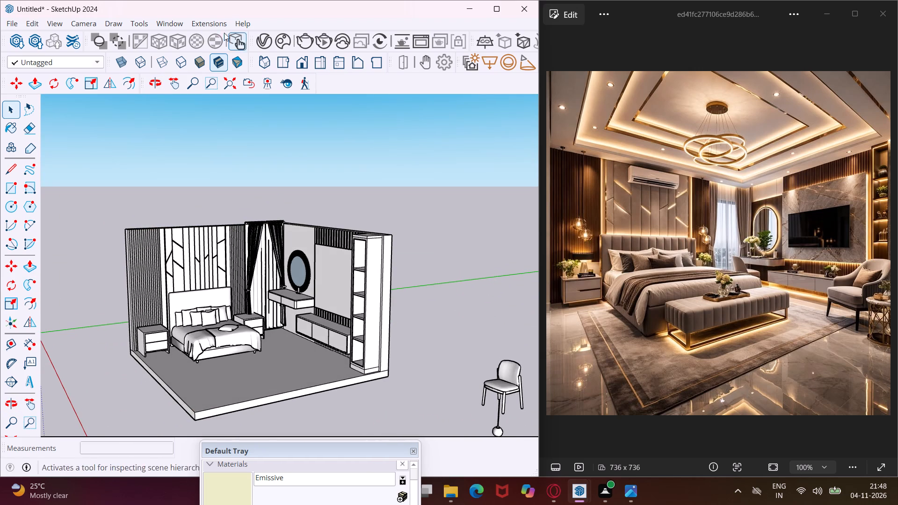
# Search 3D Warehouse for "rug" and load the Rug 5'x8' model directly into the bedroom model.
pyautogui.click(174, 23)
pyautogui.click(179, 120)
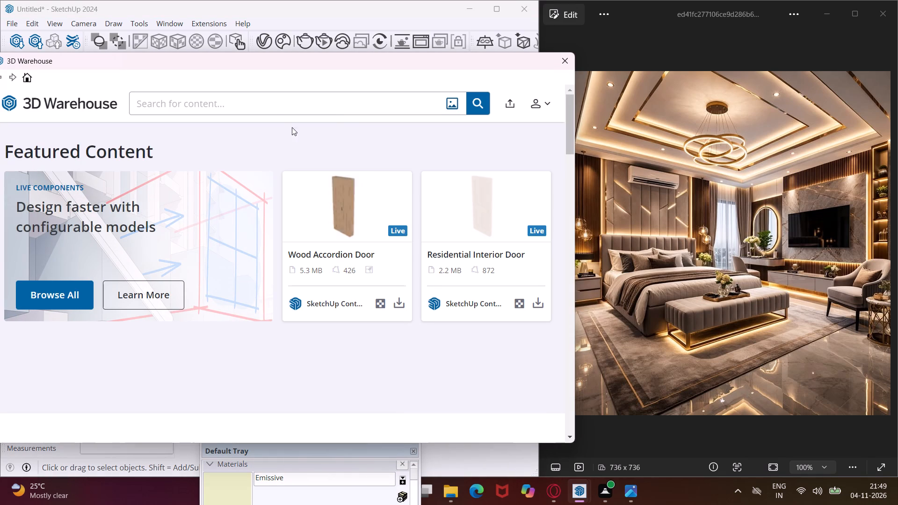
pyautogui.click(266, 107)
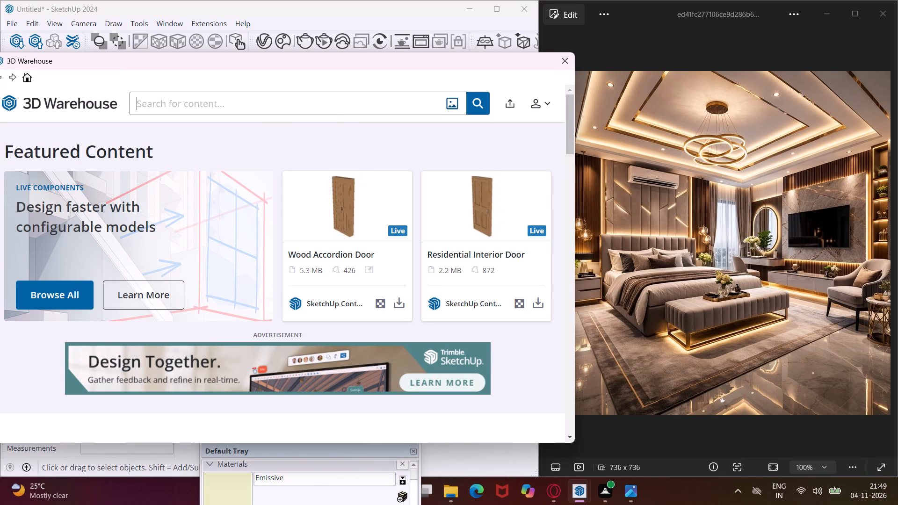
pyautogui.write('rug')
pyautogui.press('Return')
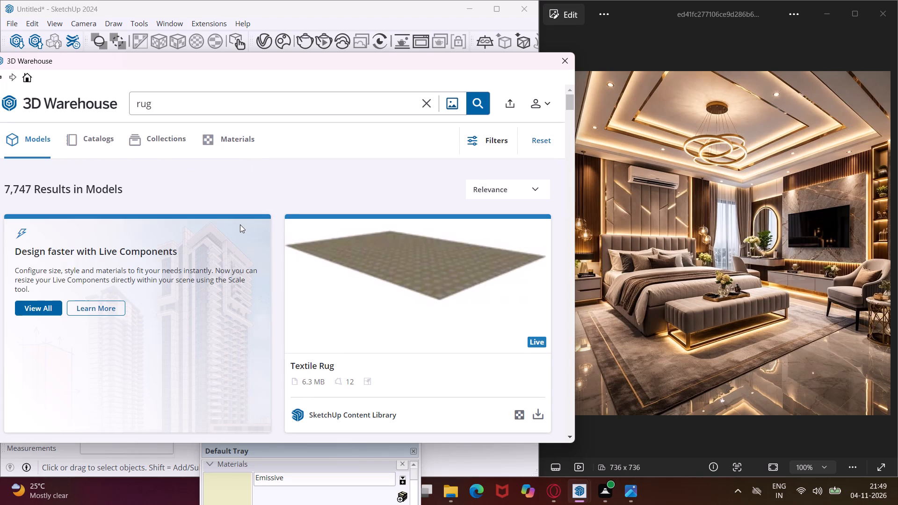
pyautogui.scroll(-6, 240, 224)
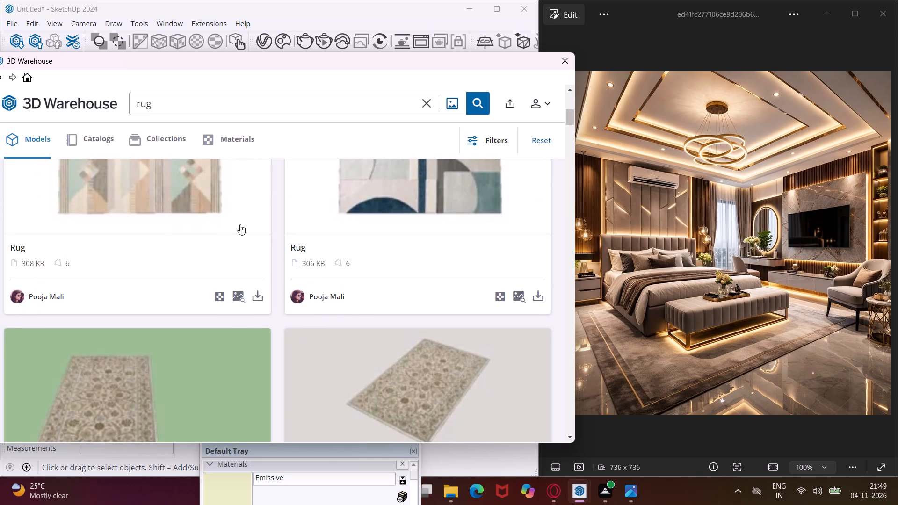
pyautogui.scroll(-2, 240, 224)
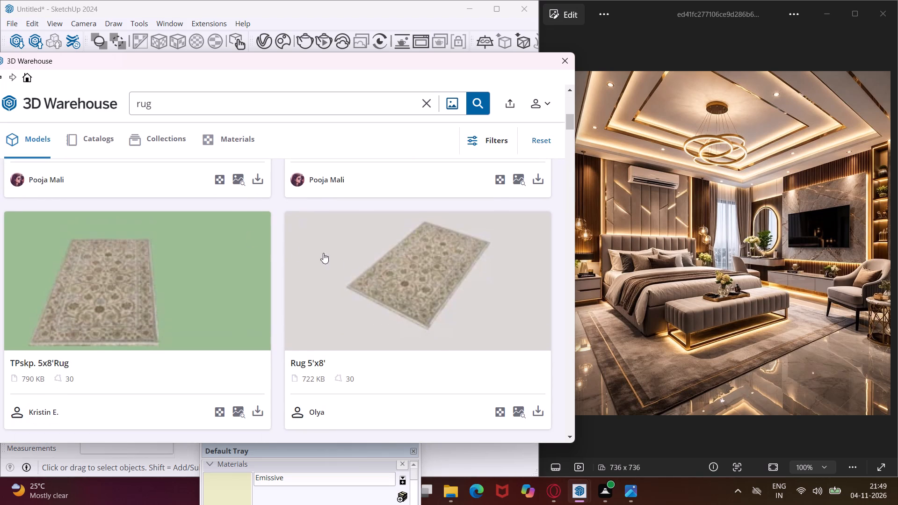
pyautogui.click(535, 411)
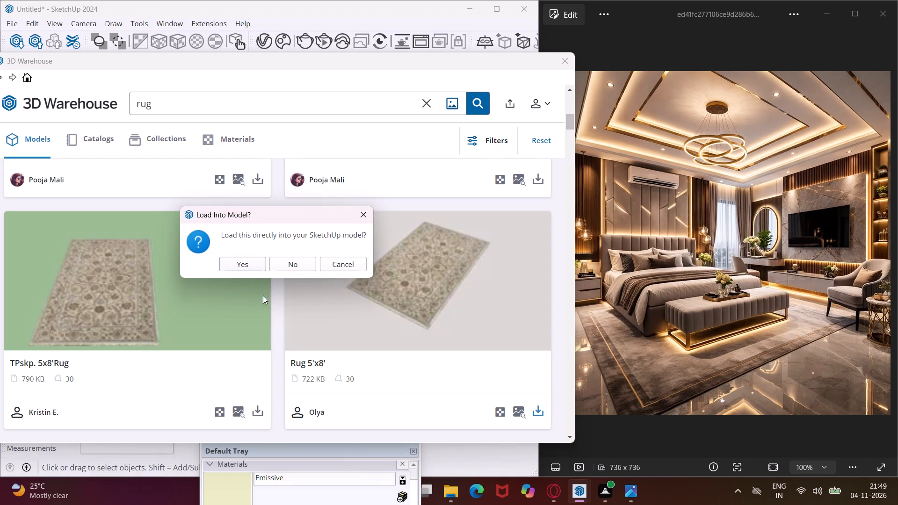
pyautogui.click(254, 265)
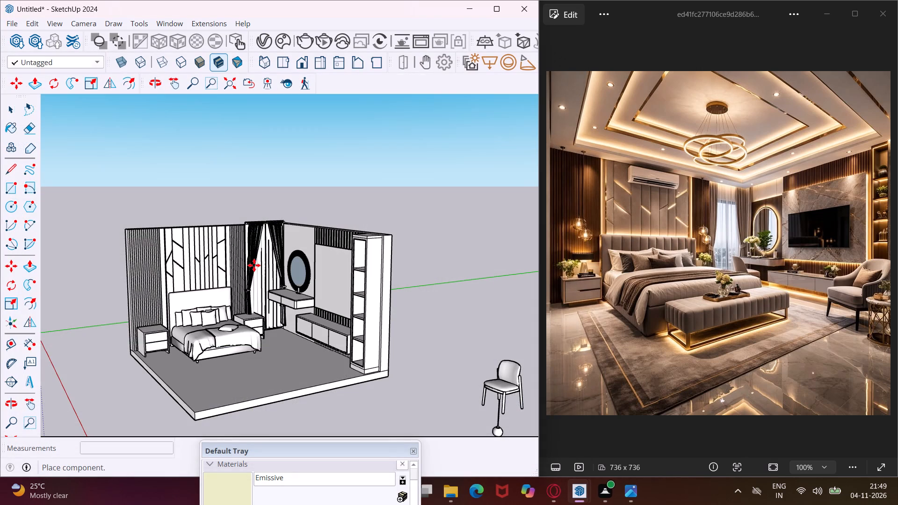
# Place the Rug 5'x8' component flat on the bedroom floor at the foot of the bed.
pyautogui.scroll(-3, 222, 291)
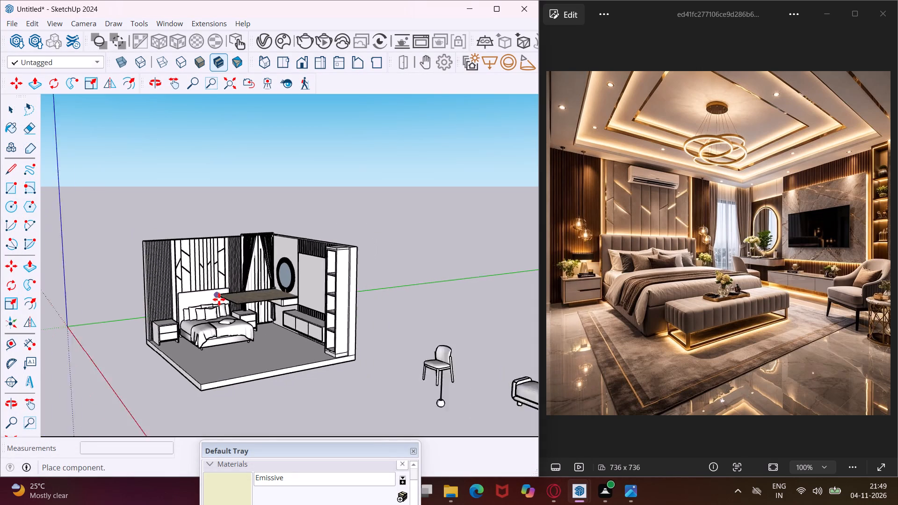
pyautogui.scroll(-2, 219, 299)
pyautogui.scroll(3, 196, 350)
pyautogui.moveTo(205, 339); pyautogui.dragTo(181, 381, button='middle')
pyautogui.scroll(7, 188, 348)
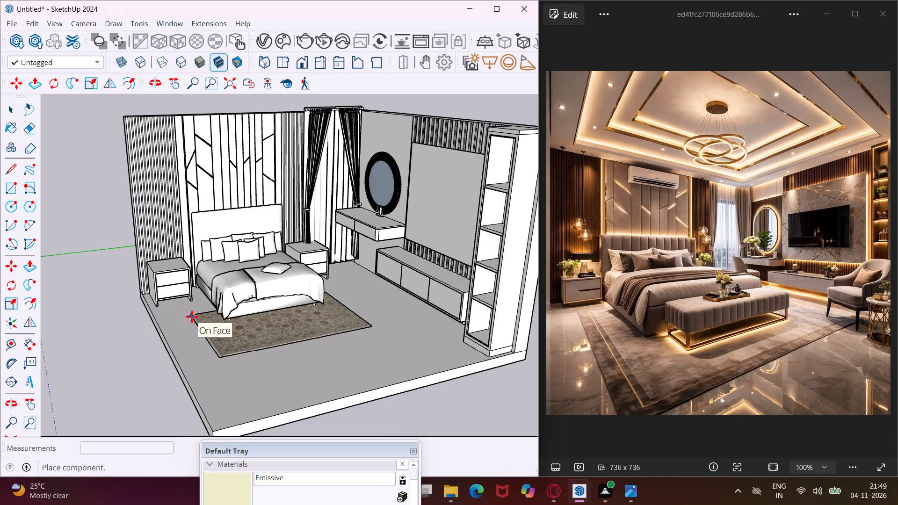
pyautogui.click(192, 317)
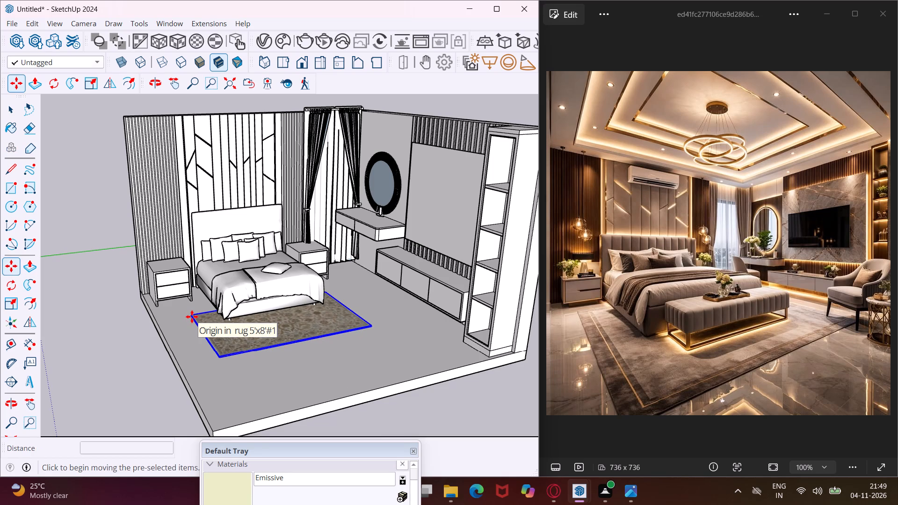
pyautogui.press('Escape')
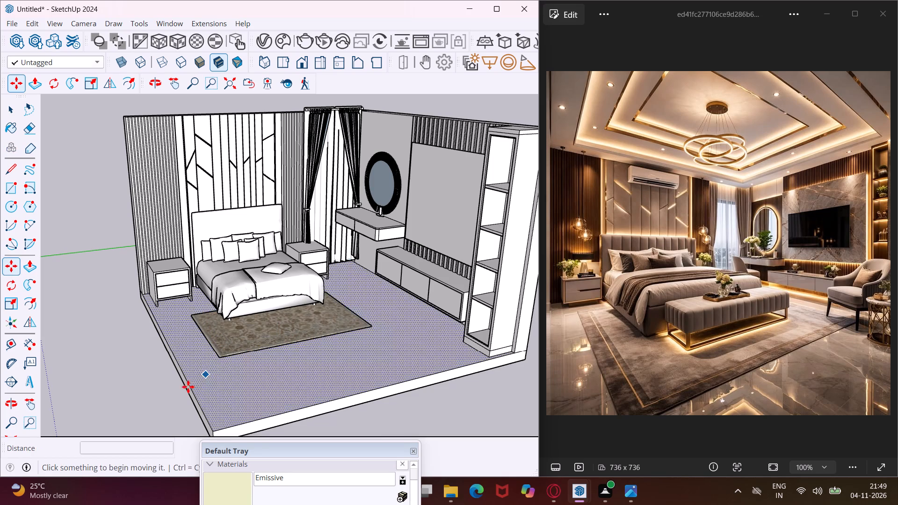
pyautogui.press('space')
pyautogui.scroll(-8, 133, 317)
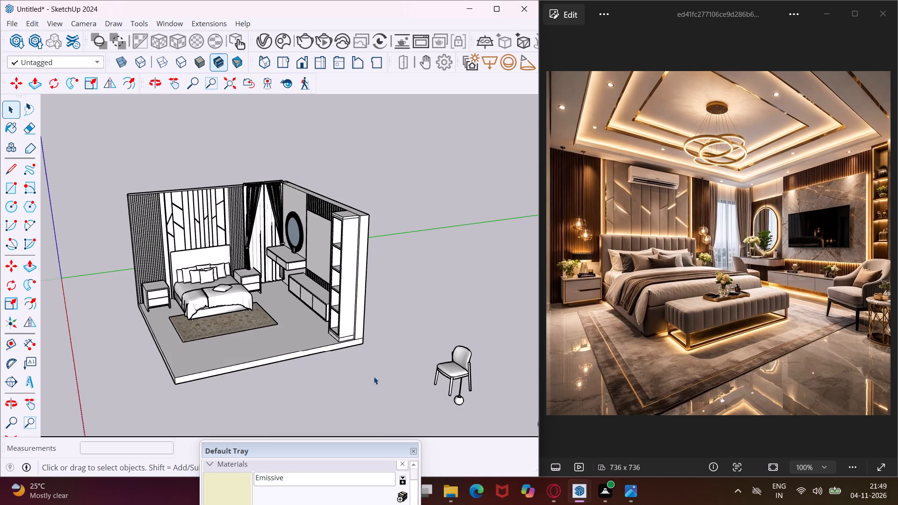
# Rotate the upholstered bench lying outside the room by 90° in the ground plane.
pyautogui.scroll(-5, 362, 356)
pyautogui.click(477, 399)
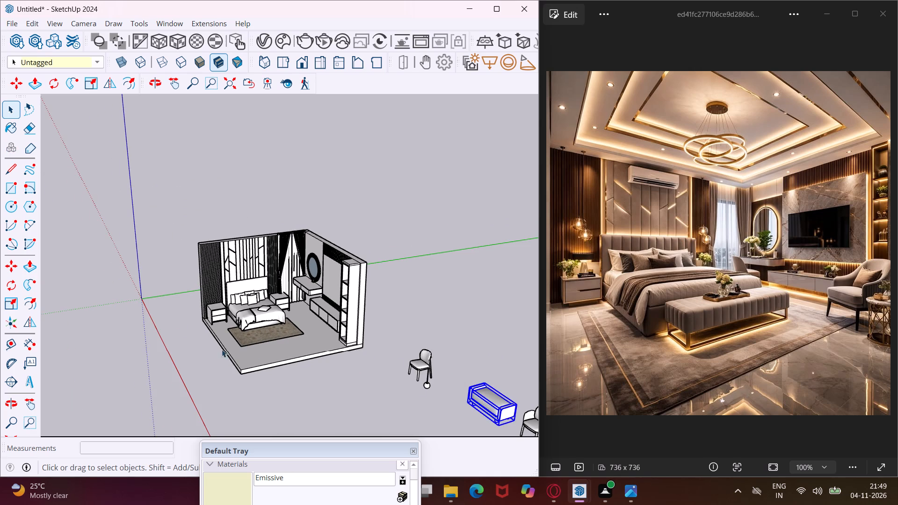
pyautogui.scroll(-4, 161, 295)
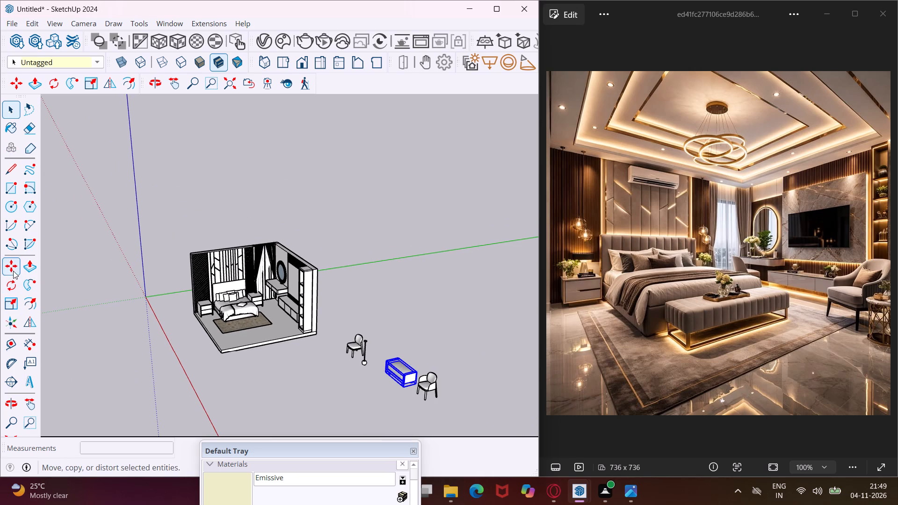
pyautogui.click(13, 271)
pyautogui.scroll(1, 289, 371)
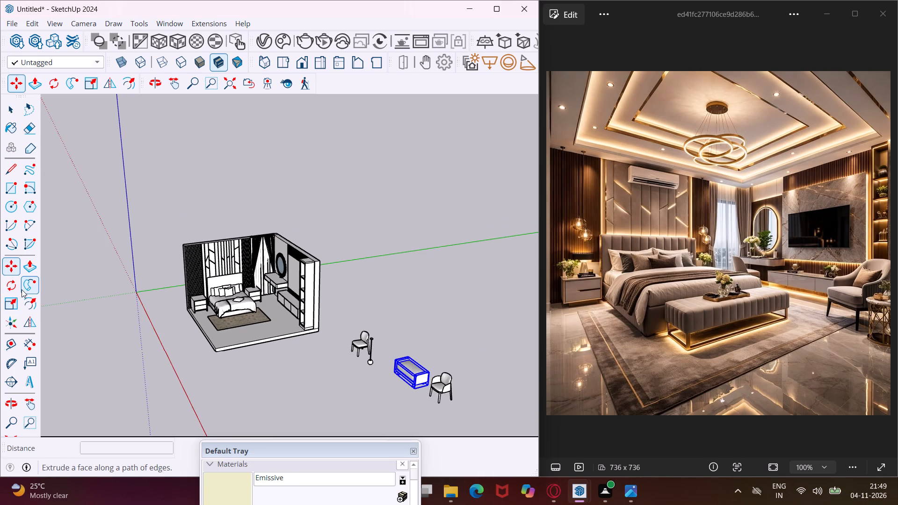
pyautogui.click(19, 289)
pyautogui.scroll(-2, 309, 346)
pyautogui.scroll(3, 352, 379)
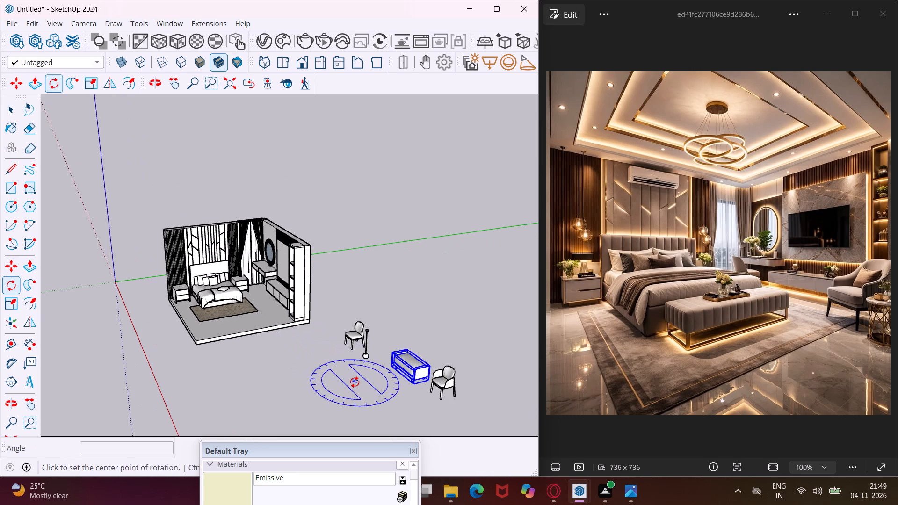
pyautogui.click(355, 382)
pyautogui.click(381, 402)
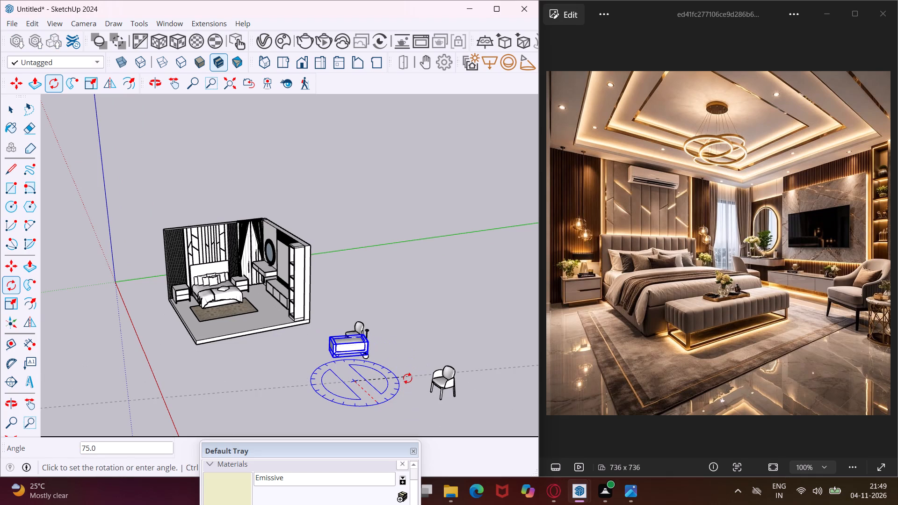
pyautogui.click(407, 376)
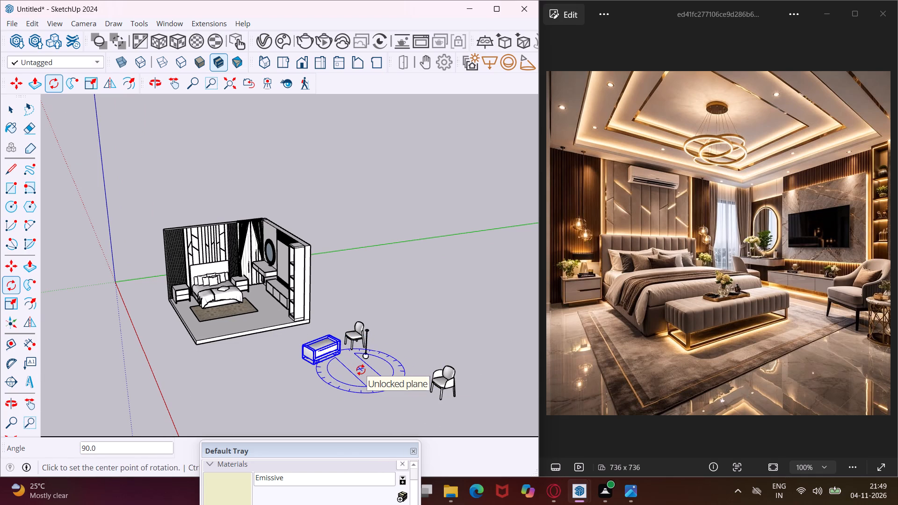
pyautogui.hotkey('ctrl', 'z')
pyautogui.click(326, 386)
pyautogui.click(335, 408)
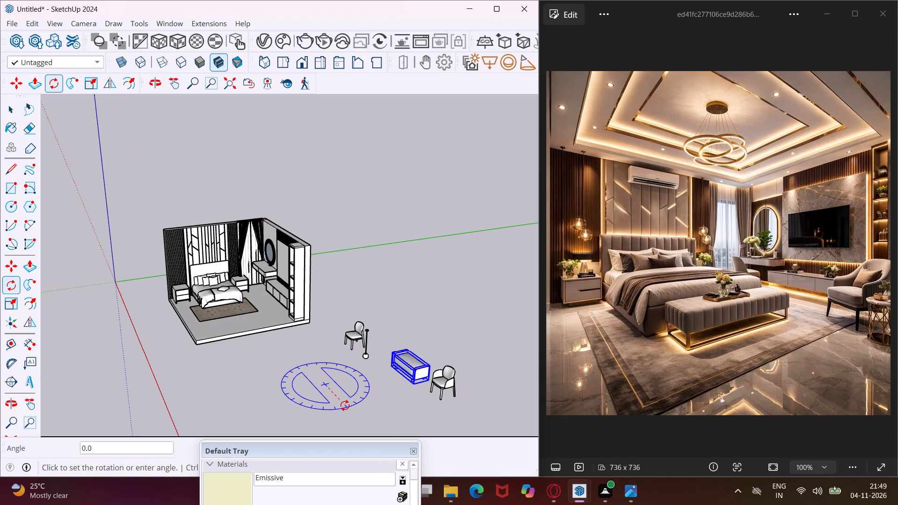
pyautogui.write('90')
pyautogui.press('Return')
# Move the bench about 13' 10 7/8" into the bedroom, onto the rug at the foot of the bed.
pyautogui.press('m')
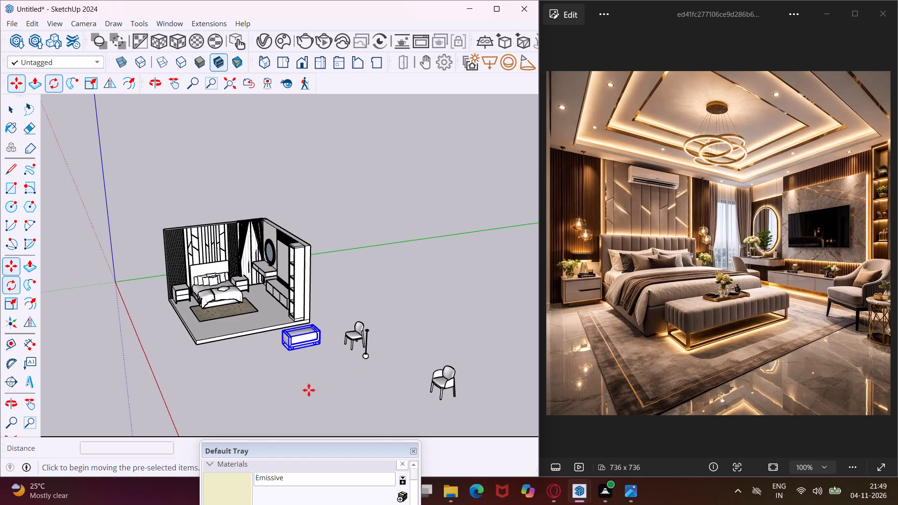
pyautogui.scroll(12, 269, 361)
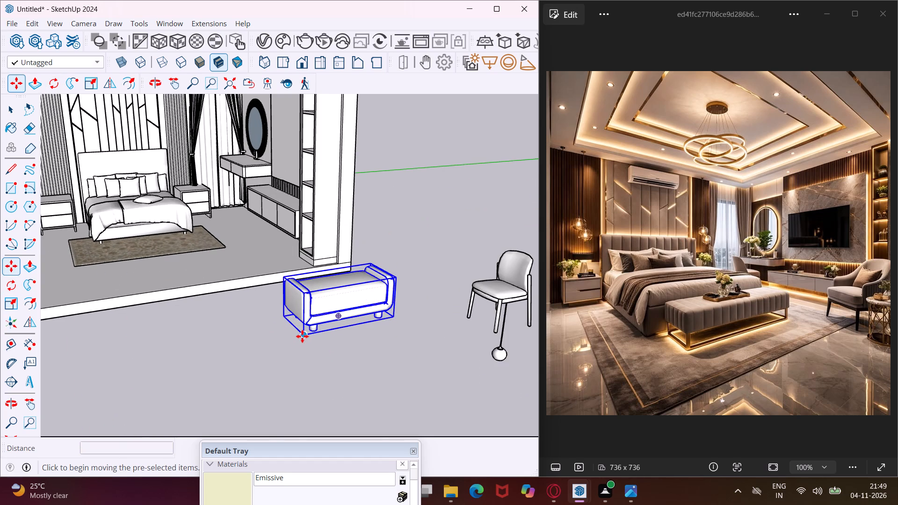
pyautogui.click(302, 336)
pyautogui.scroll(-5, 260, 335)
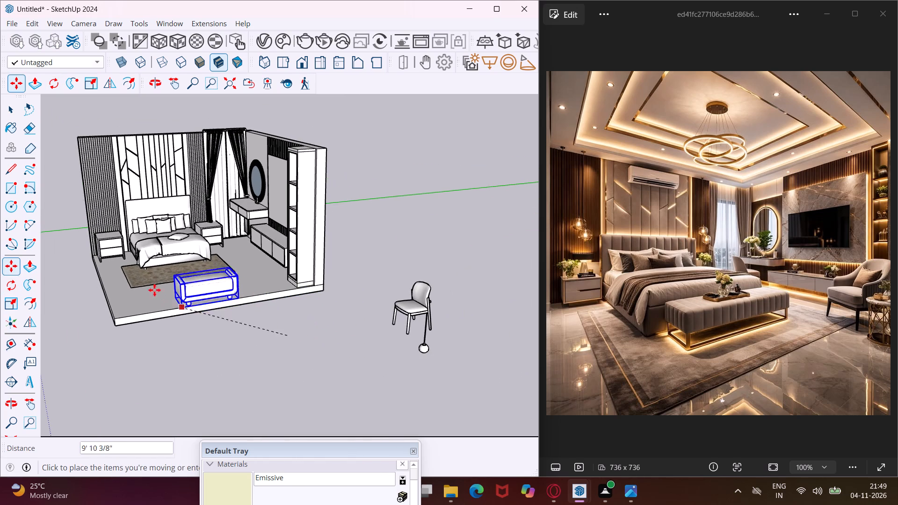
pyautogui.scroll(4, 147, 282)
pyautogui.moveTo(147, 282); pyautogui.dragTo(261, 340, button='middle')
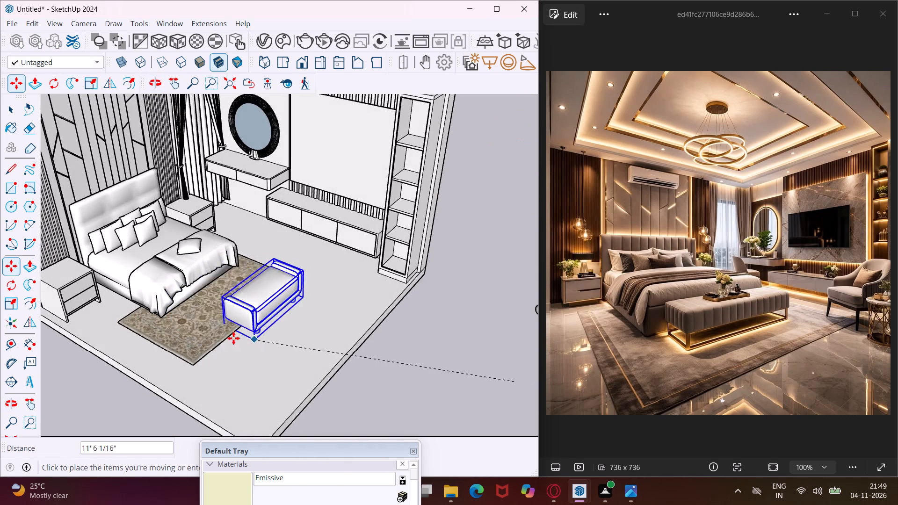
pyautogui.scroll(3, 217, 336)
pyautogui.click(200, 333)
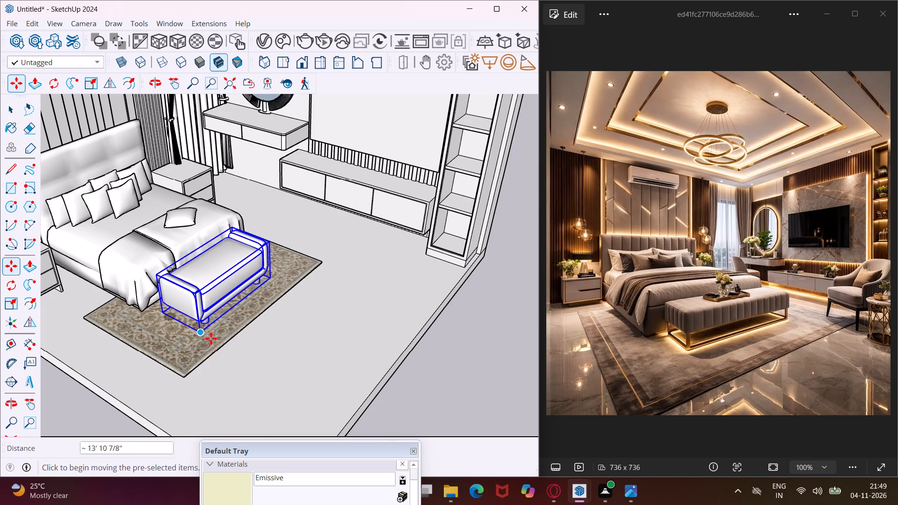
pyautogui.moveTo(224, 331); pyautogui.dragTo(113, 351, button='middle')
pyautogui.scroll(3, 163, 325)
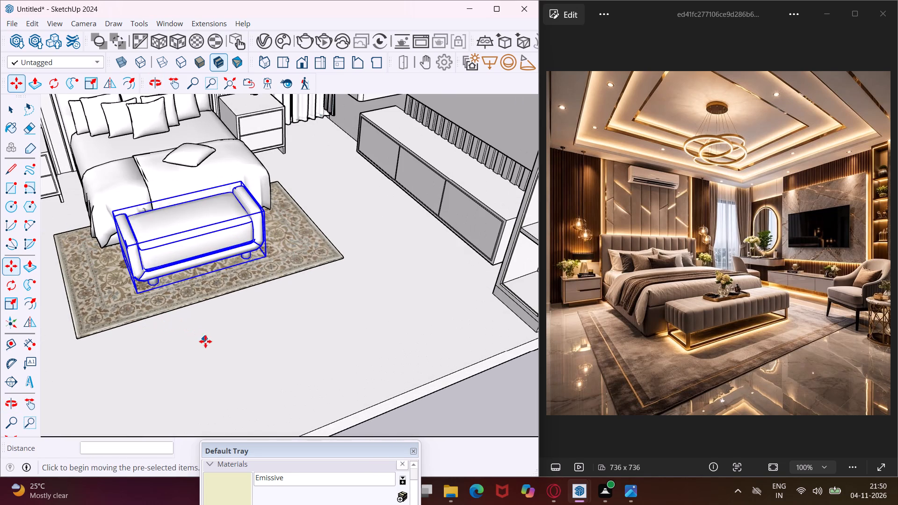
pyautogui.click(205, 341)
pyautogui.click(215, 341)
pyautogui.press('Escape')
pyautogui.press('space')
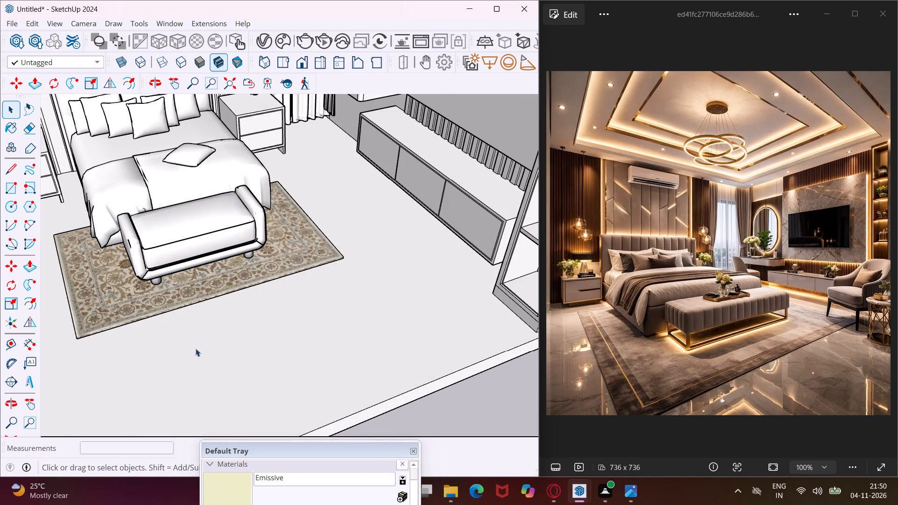
# Rotate the Granville Side Chair outside the room by 180° in the ground plane.
pyautogui.scroll(-10, 209, 341)
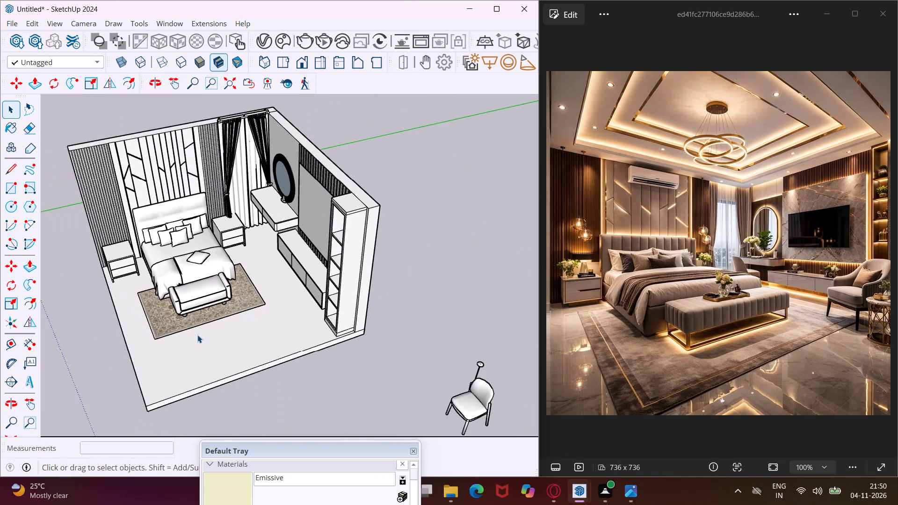
pyautogui.scroll(-3, 197, 335)
pyautogui.scroll(2, 406, 398)
pyautogui.click(394, 393)
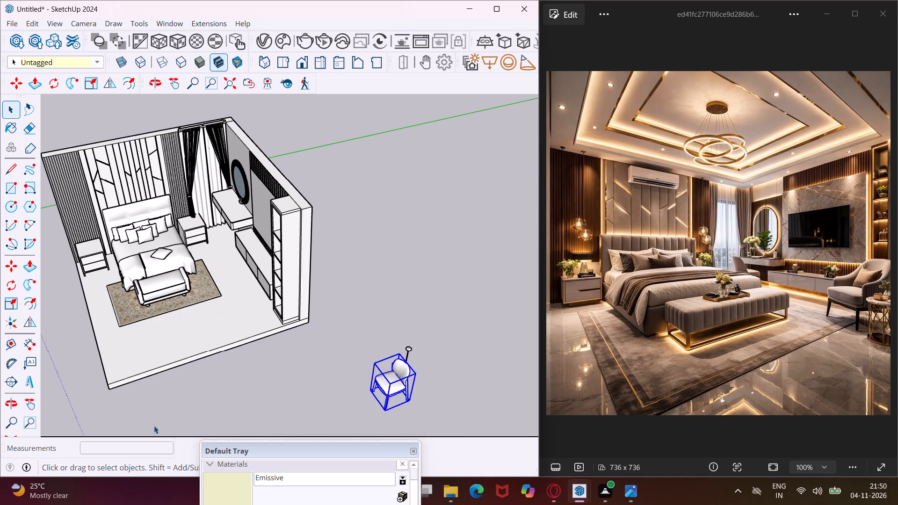
pyautogui.click(15, 287)
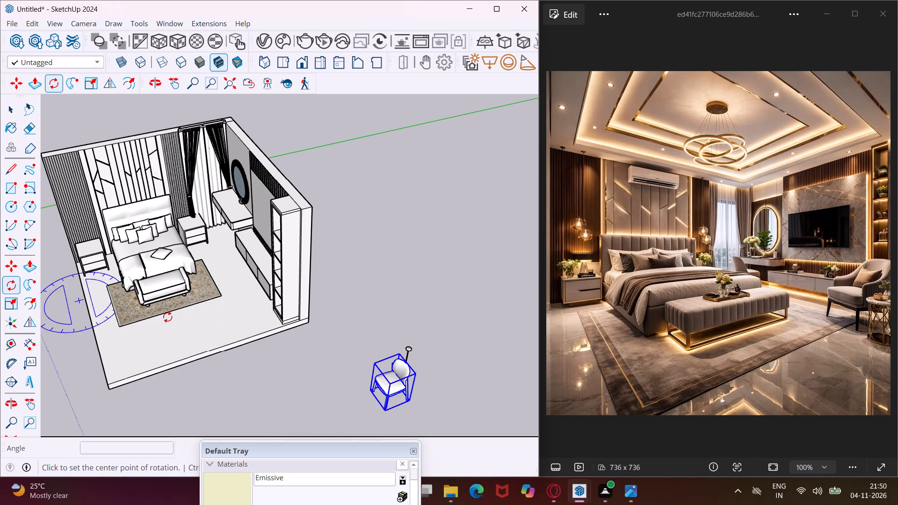
pyautogui.scroll(-2, 284, 341)
pyautogui.click(320, 386)
pyautogui.click(340, 410)
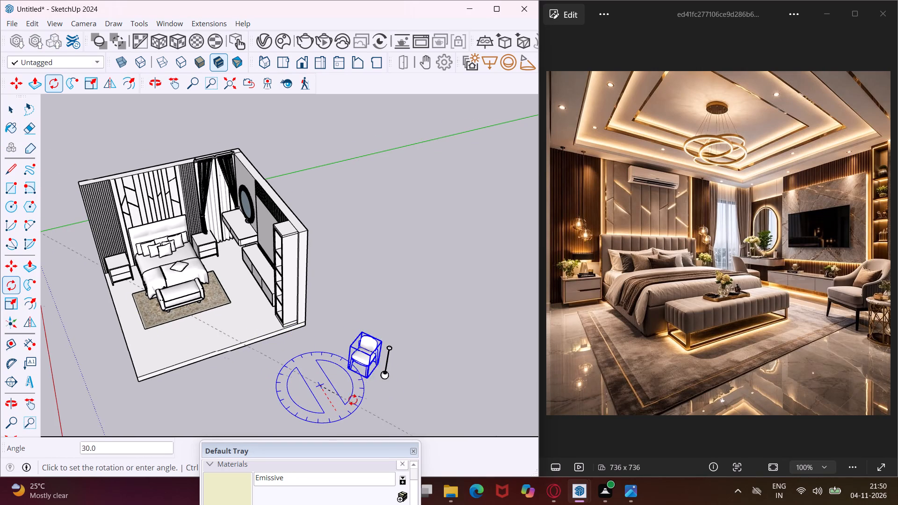
pyautogui.click(297, 350)
# Move the side chair about 15' 10 13/16" into the room, onto the floor between the bedside table and the dressing table.
pyautogui.press('m')
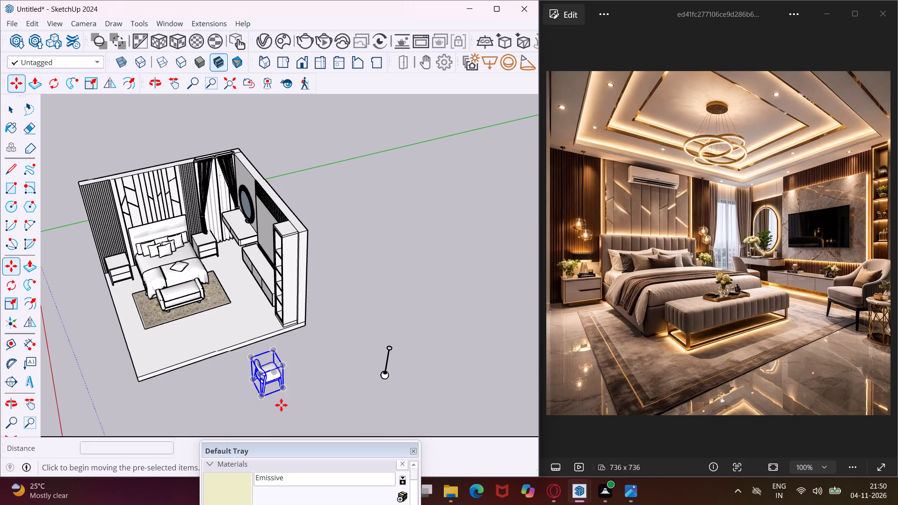
pyautogui.scroll(7, 281, 405)
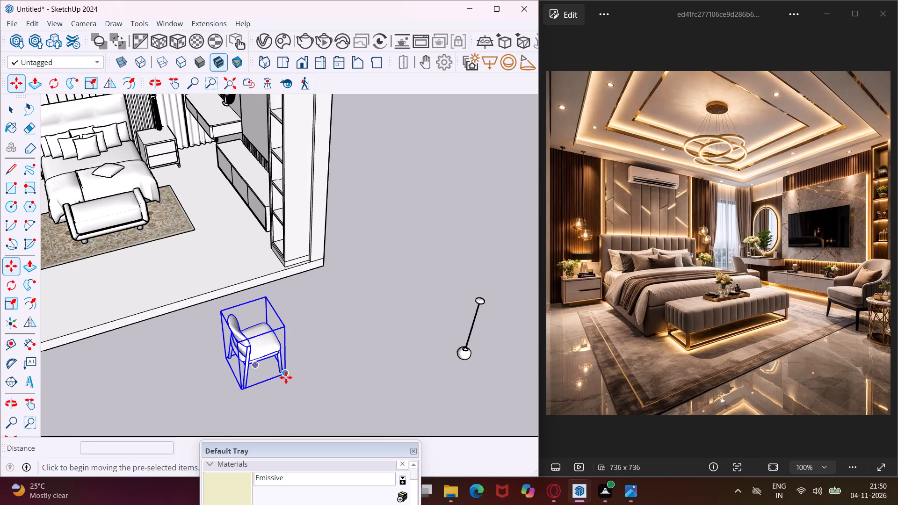
pyautogui.click(286, 377)
pyautogui.scroll(-4, 265, 366)
pyautogui.scroll(2, 205, 214)
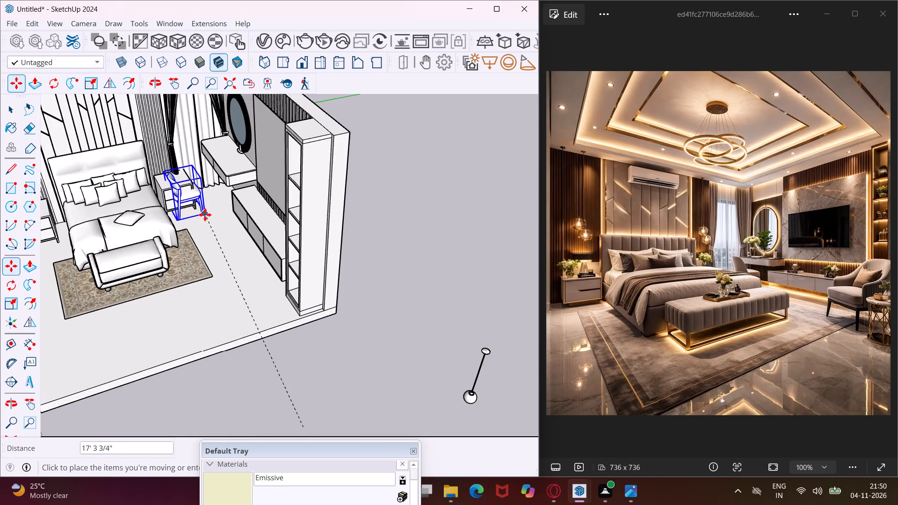
pyautogui.scroll(6, 212, 220)
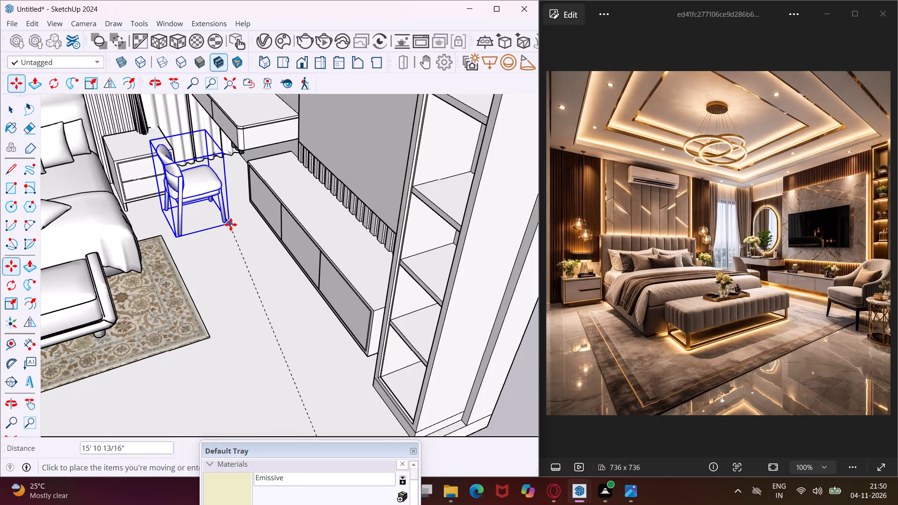
pyautogui.click(231, 224)
# Scale the side chair's height along the blue axis by about 1.64.
pyautogui.scroll(1, 226, 231)
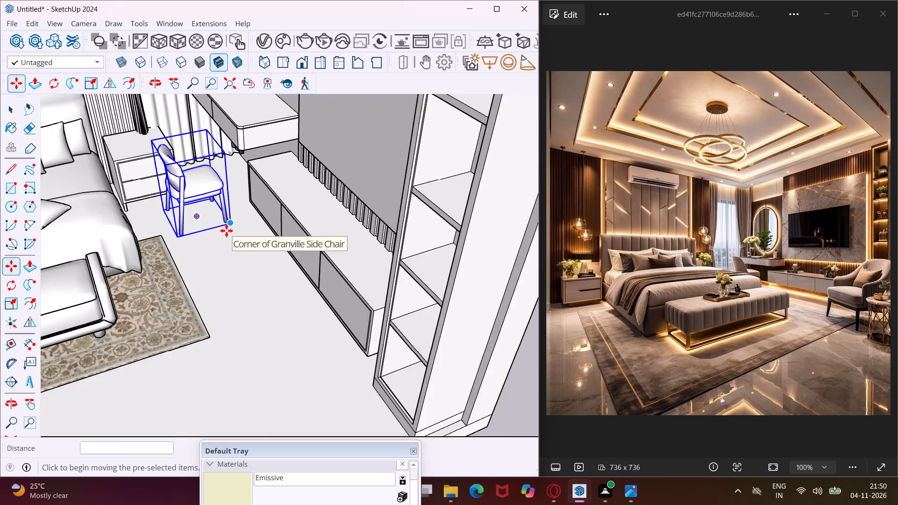
pyautogui.scroll(1, 226, 231)
pyautogui.moveTo(226, 231); pyautogui.dragTo(266, 222, button='middle')
pyautogui.scroll(-5, 240, 233)
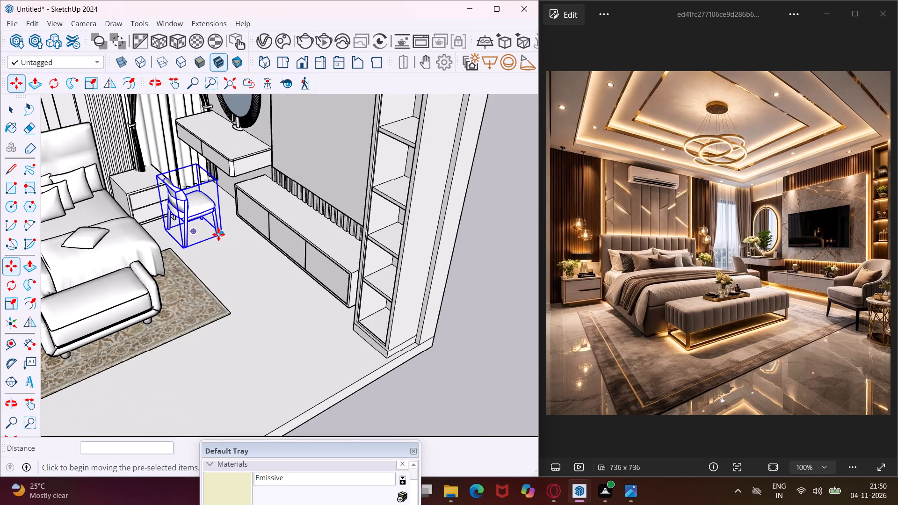
pyautogui.moveTo(214, 231); pyautogui.dragTo(255, 168, button='middle')
pyautogui.scroll(1, 255, 168)
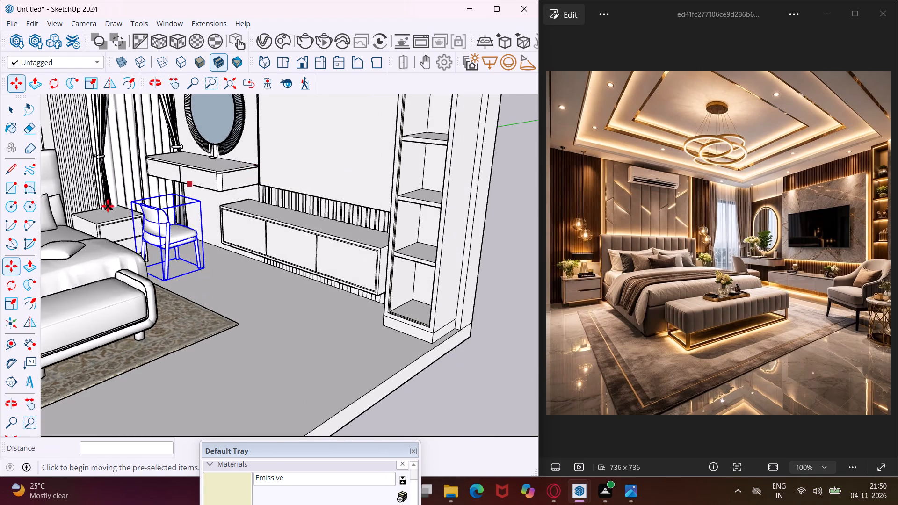
pyautogui.click(10, 299)
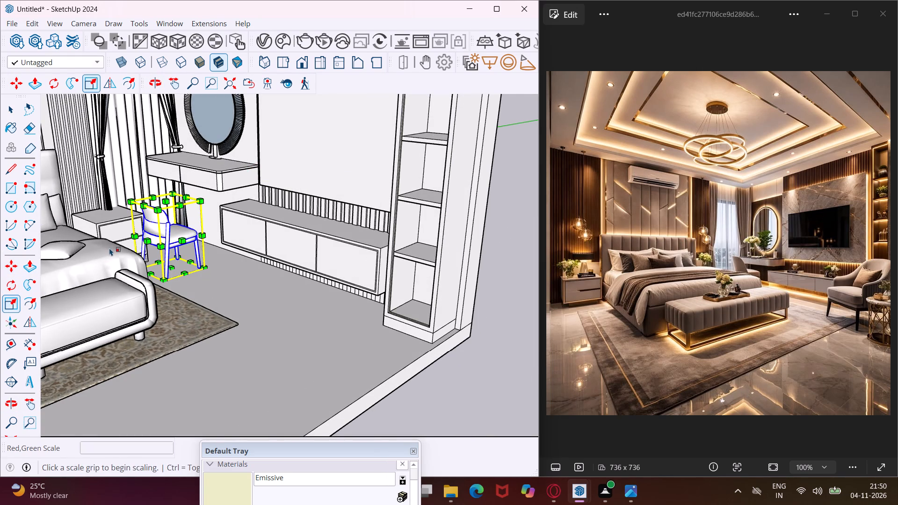
pyautogui.scroll(3, 115, 211)
pyautogui.click(187, 196)
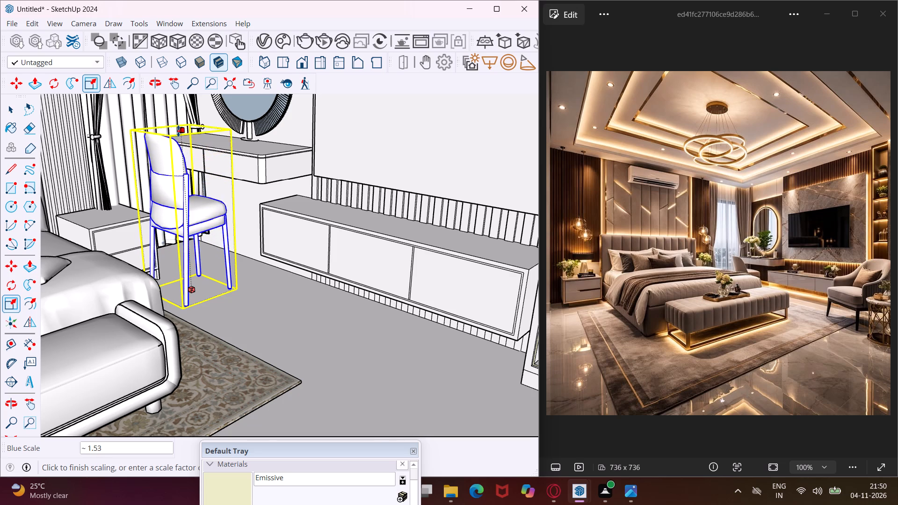
pyautogui.click(178, 121)
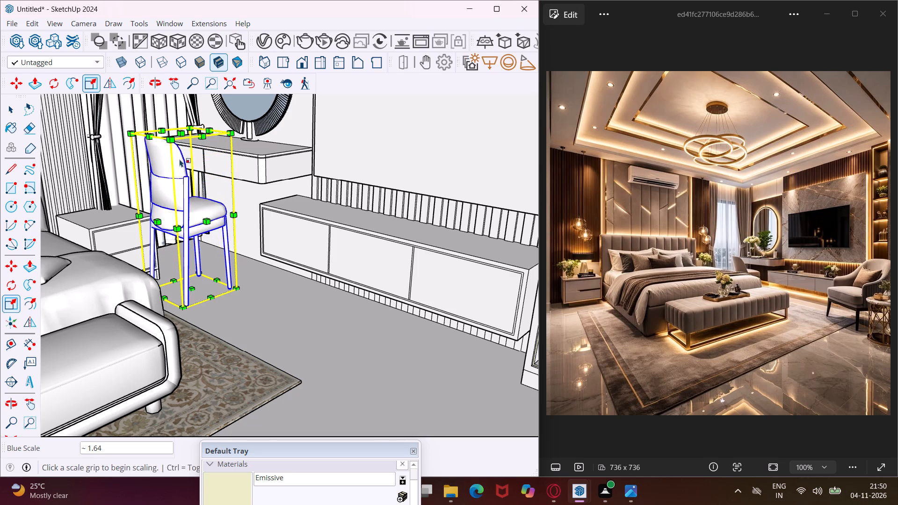
# Enlarge the side chair's footprint along the green axis, and by about 1.17 along the red axis.
pyautogui.moveTo(180, 161); pyautogui.dragTo(110, 238, button='middle')
pyautogui.scroll(3, 166, 211)
pyautogui.click(173, 200)
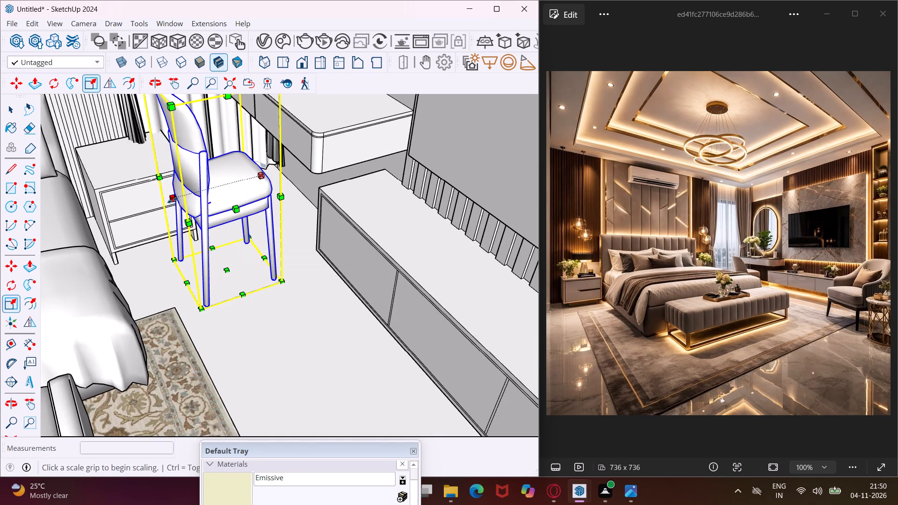
pyautogui.click(153, 206)
pyautogui.scroll(-3, 161, 206)
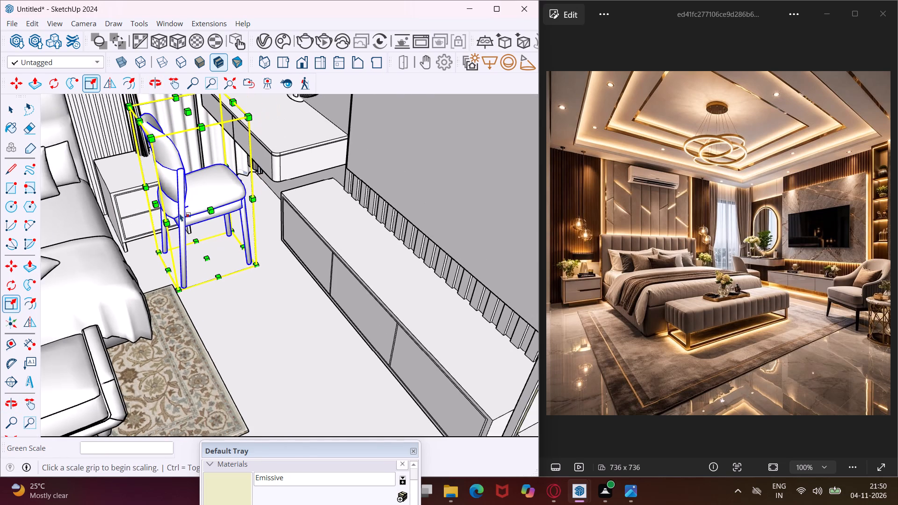
pyautogui.scroll(2, 204, 213)
pyautogui.click(211, 208)
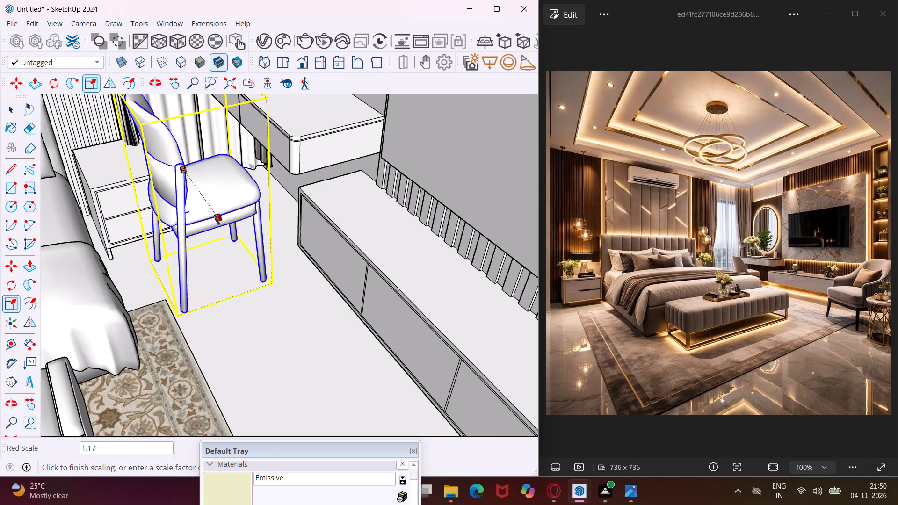
pyautogui.click(217, 220)
# Scale the side chair's height up again along the blue axis by about 1.23.
pyautogui.scroll(-4, 212, 224)
pyautogui.moveTo(211, 225); pyautogui.dragTo(199, 192, button='middle')
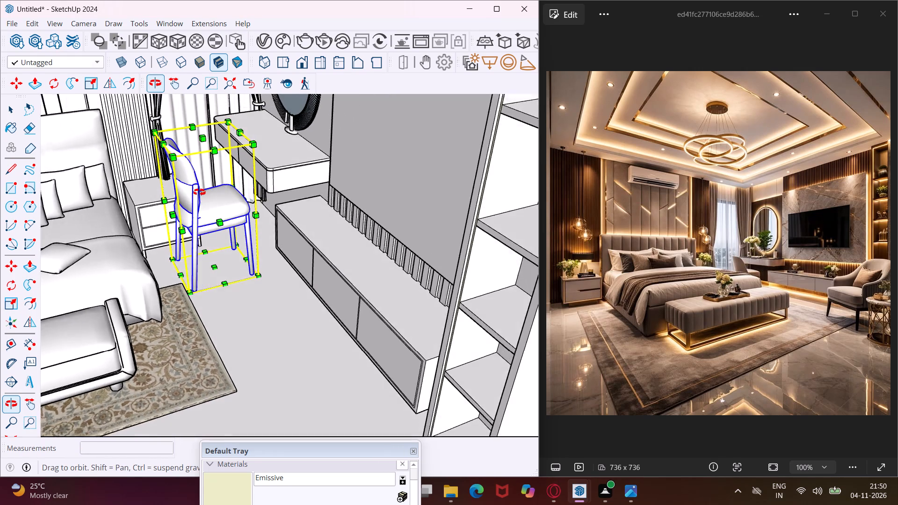
pyautogui.moveTo(199, 192); pyautogui.dragTo(192, 154, button='middle')
pyautogui.scroll(3, 207, 151)
pyautogui.click(211, 149)
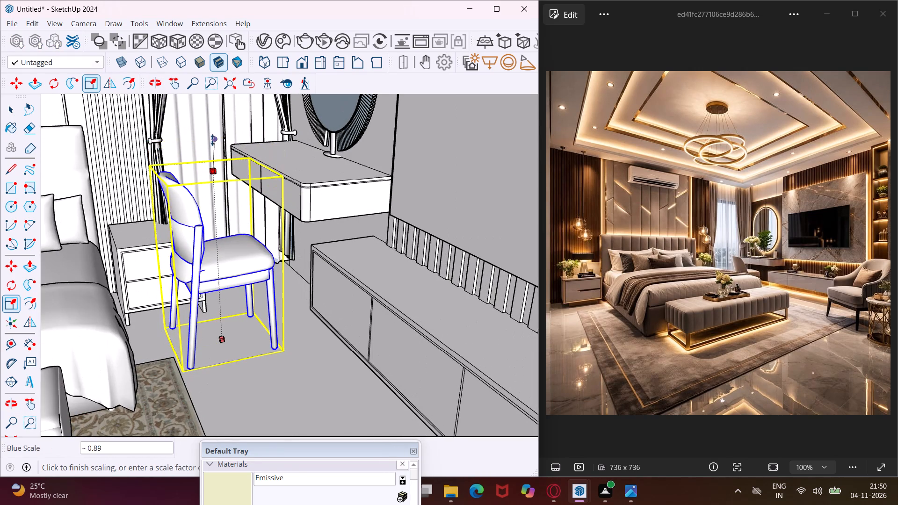
pyautogui.click(215, 96)
# Scale the side chair by 1.20 along the red axis, enlarge it slightly along the green axis, and deselect it.
pyautogui.moveTo(201, 187); pyautogui.dragTo(237, 285, button='middle')
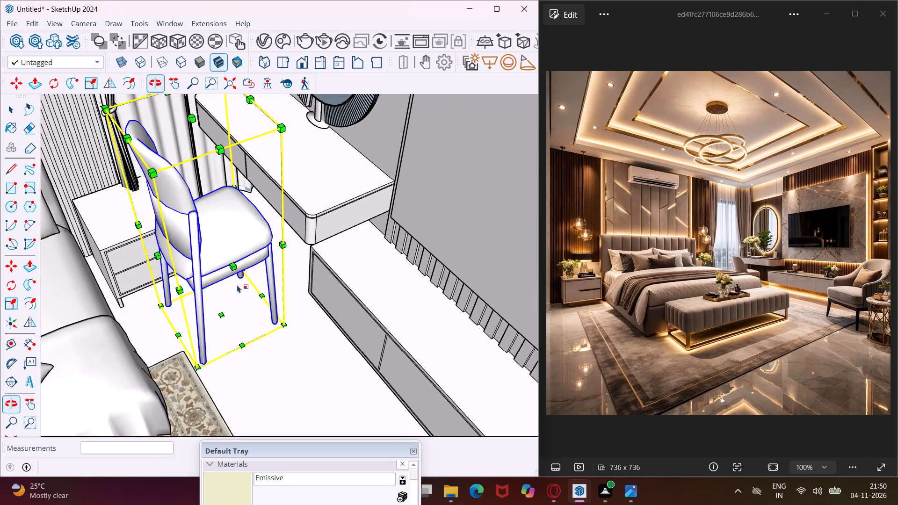
pyautogui.scroll(2, 247, 262)
pyautogui.click(230, 267)
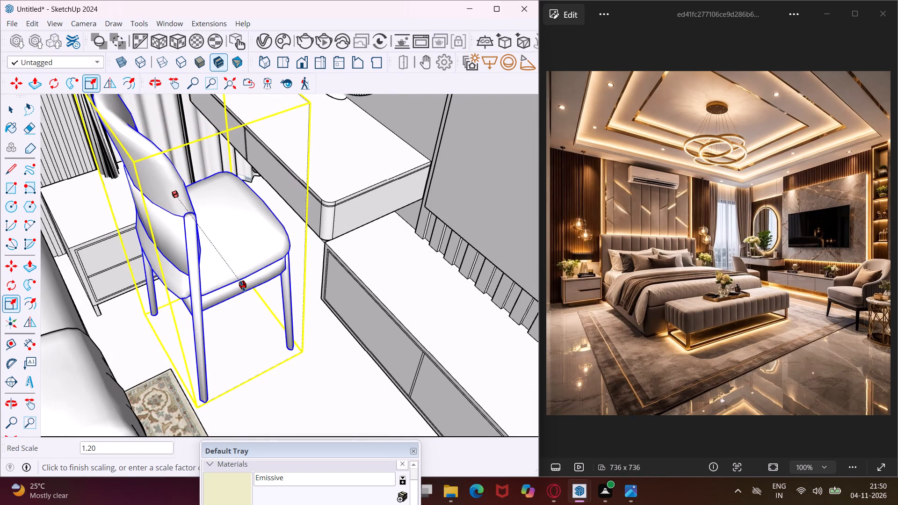
pyautogui.click(242, 286)
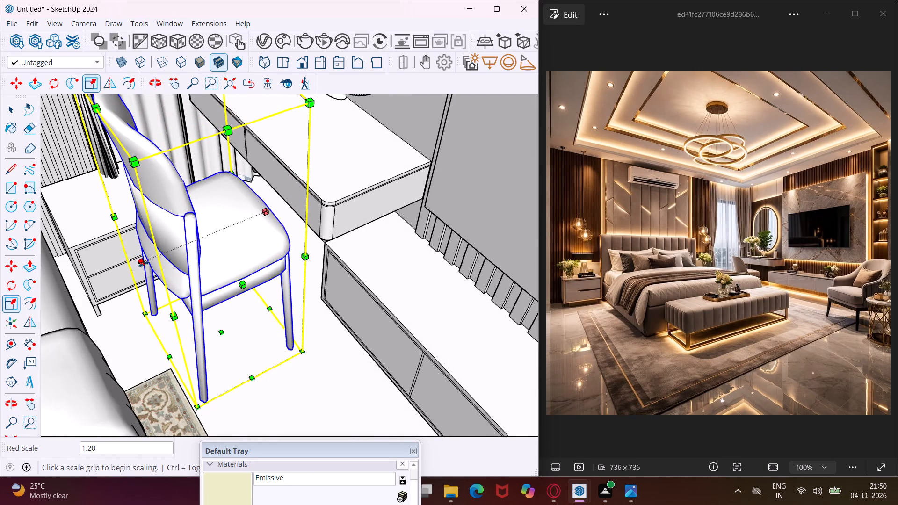
pyautogui.click(144, 264)
pyautogui.click(123, 271)
pyautogui.scroll(-2, 115, 275)
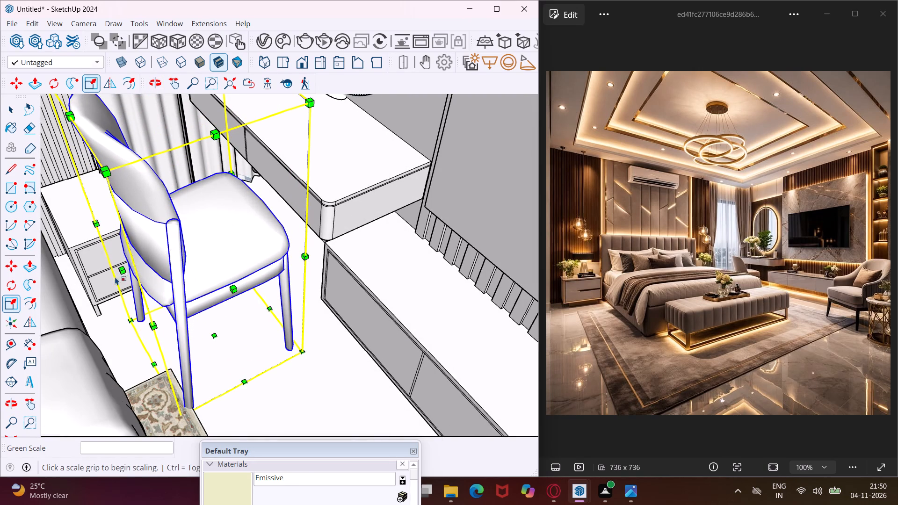
pyautogui.scroll(-4, 115, 277)
pyautogui.press('Escape')
pyautogui.press('space')
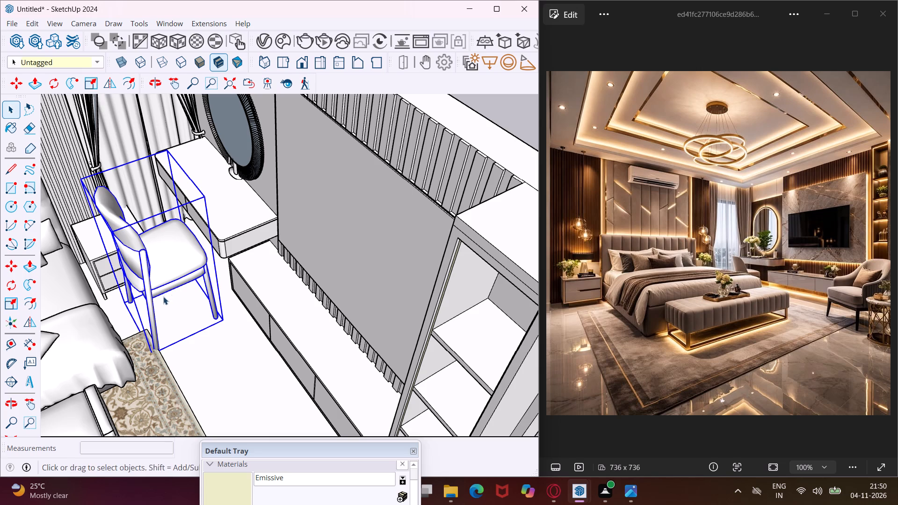
pyautogui.moveTo(163, 296); pyautogui.dragTo(203, 231, button='middle')
pyautogui.scroll(-3, 197, 230)
pyautogui.scroll(1, 197, 230)
pyautogui.scroll(-4, 197, 230)
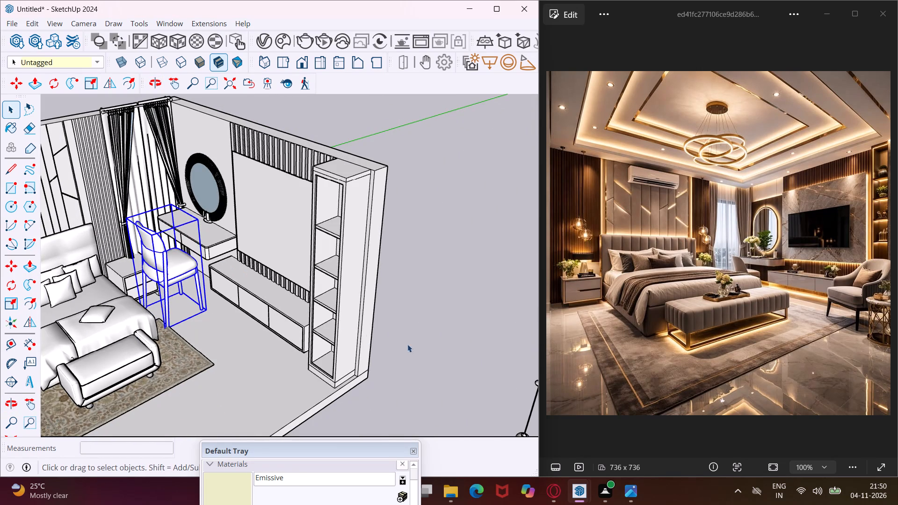
pyautogui.click(446, 347)
pyautogui.press('Escape')
pyautogui.press('space')
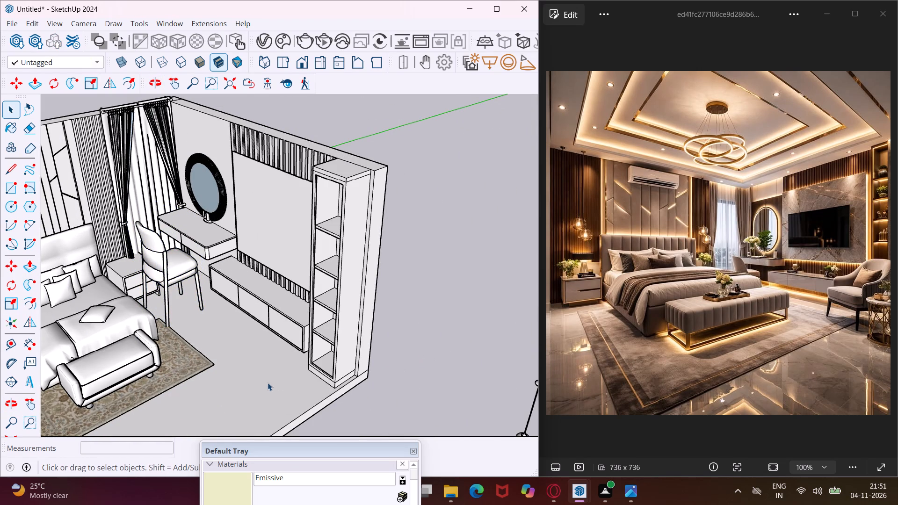
# Reduce the side chair's height along the blue axis to better suit the dressing table.
pyautogui.scroll(-6, 210, 303)
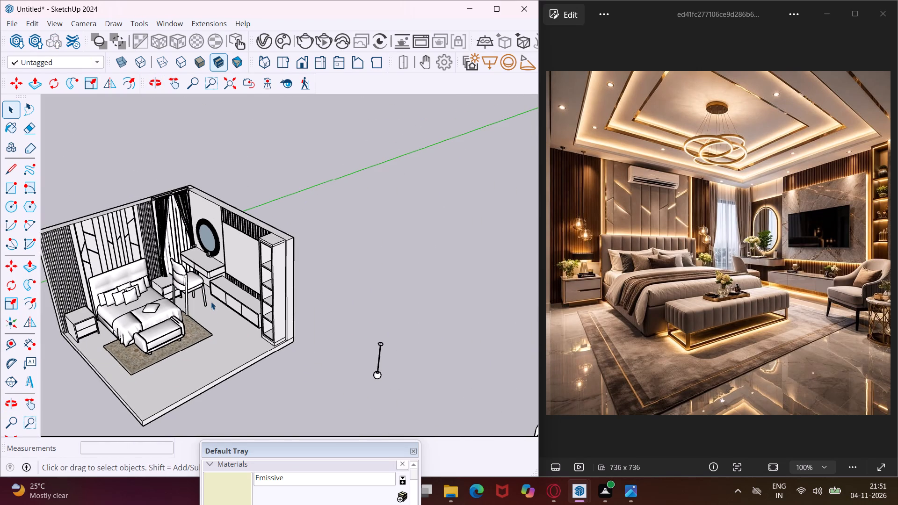
pyautogui.scroll(3, 108, 314)
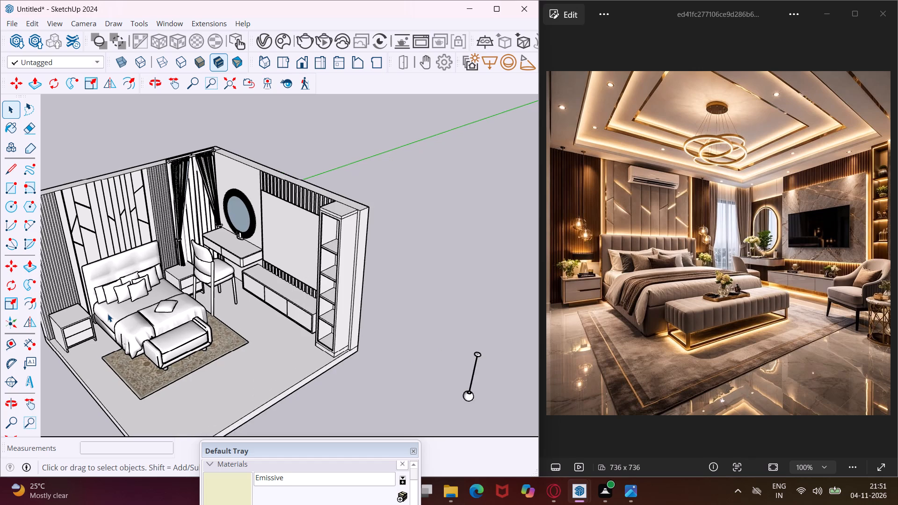
pyautogui.moveTo(108, 314); pyautogui.dragTo(176, 286, button='middle')
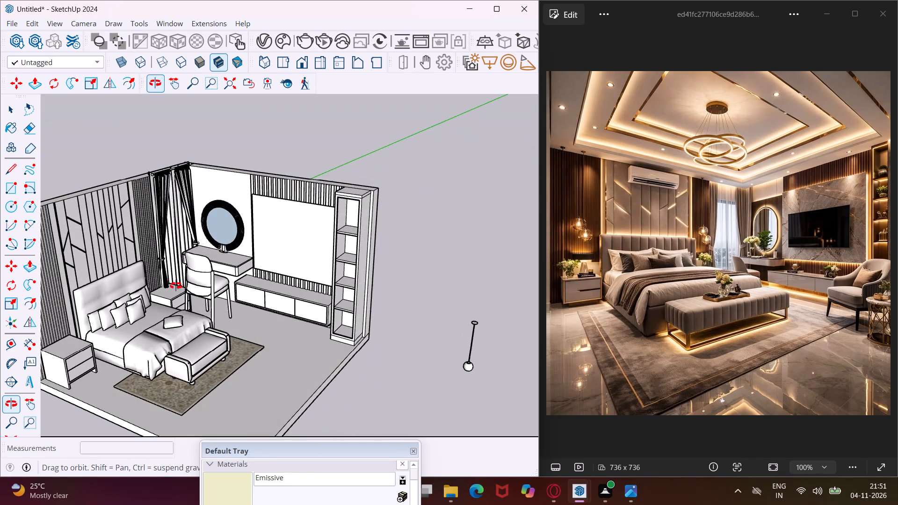
pyautogui.moveTo(176, 286); pyautogui.dragTo(121, 304, button='middle')
pyautogui.scroll(3, 214, 283)
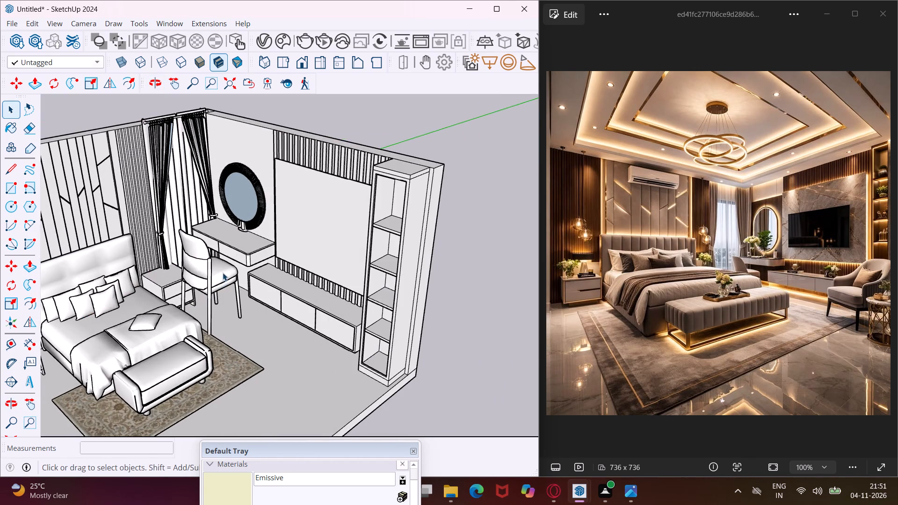
pyautogui.moveTo(223, 273); pyautogui.dragTo(174, 267, button='middle')
pyautogui.scroll(3, 221, 279)
pyautogui.click(222, 278)
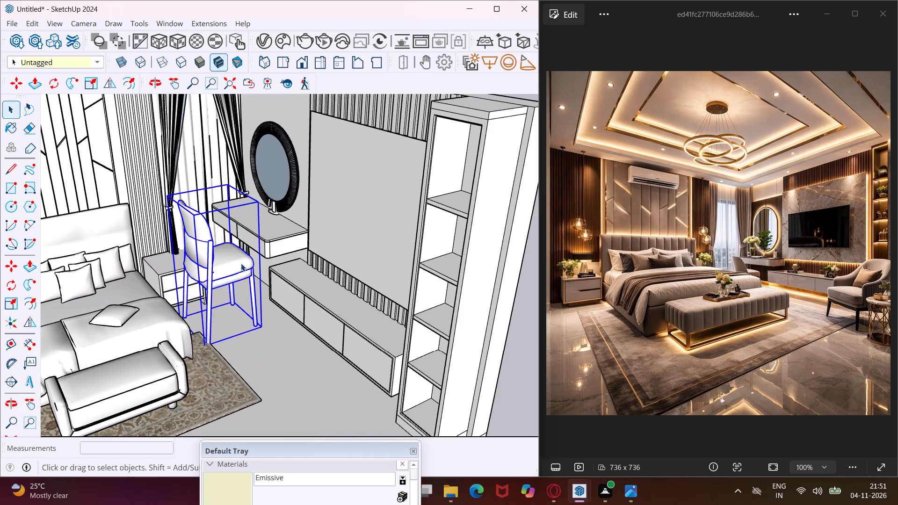
pyautogui.click(15, 298)
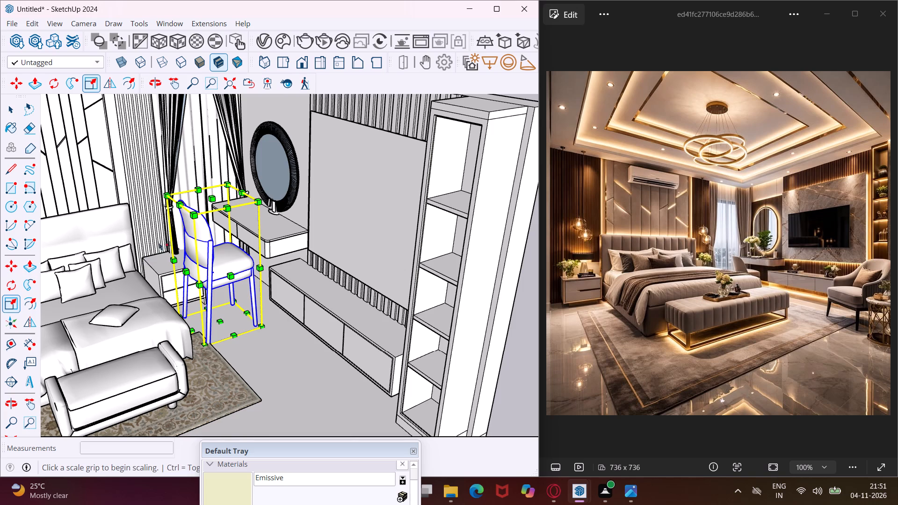
pyautogui.click(210, 202)
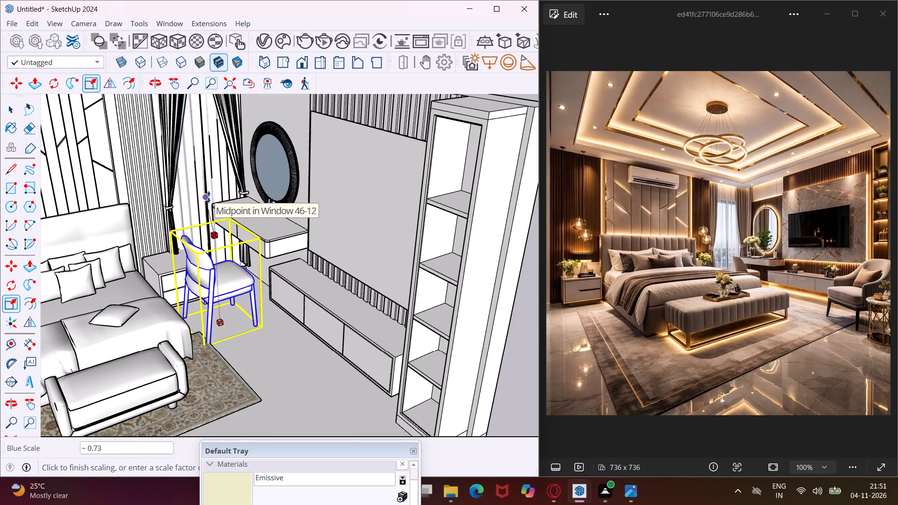
pyautogui.press('Escape')
pyautogui.scroll(1, 210, 212)
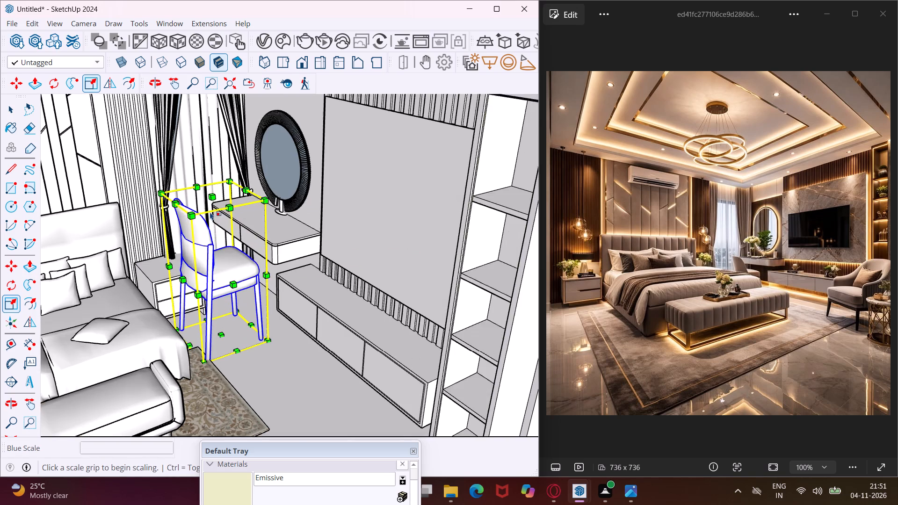
pyautogui.moveTo(210, 212); pyautogui.dragTo(215, 157, button='middle')
pyautogui.scroll(2, 216, 188)
pyautogui.click(209, 209)
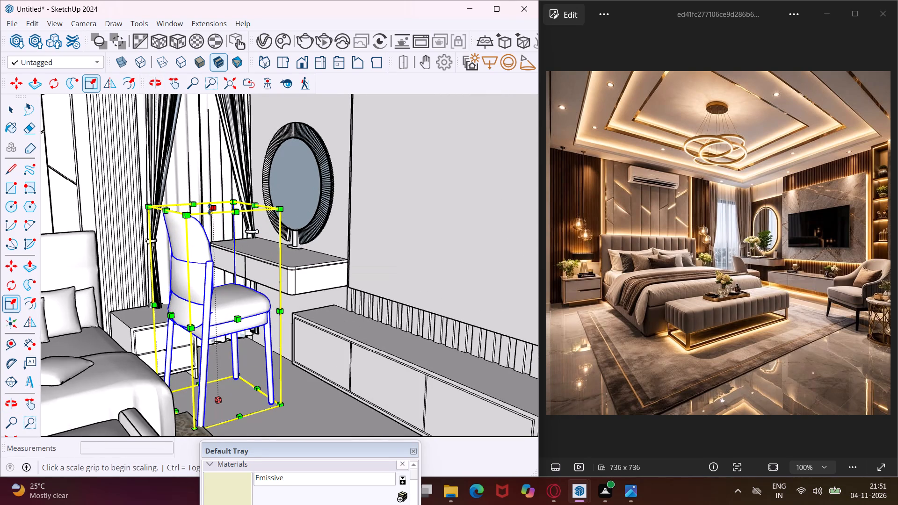
pyautogui.click(210, 218)
pyautogui.press('Escape')
pyautogui.press('space')
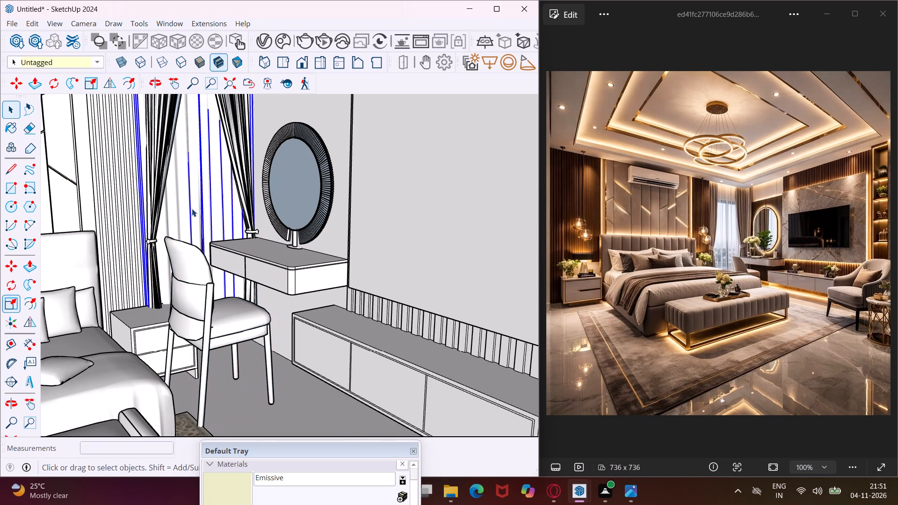
# Scale the bed's height along the blue axis by about 1.10.
pyautogui.scroll(-6, 187, 264)
pyautogui.moveTo(191, 299); pyautogui.dragTo(295, 340, button='middle')
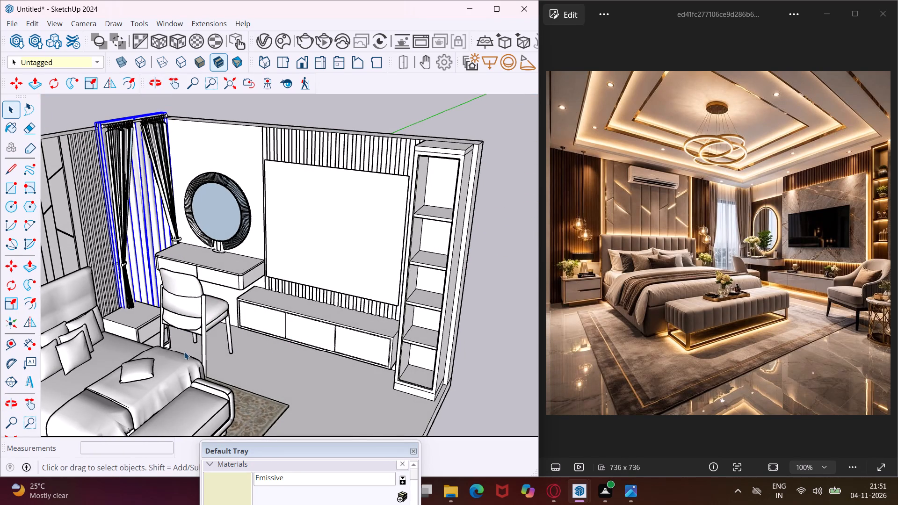
pyautogui.moveTo(207, 322); pyautogui.dragTo(262, 235, button='middle')
pyautogui.scroll(-4, 261, 235)
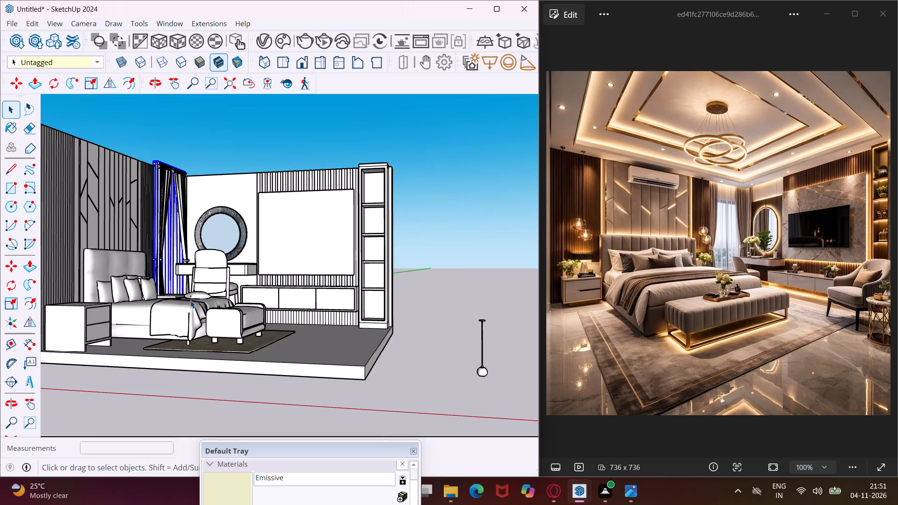
pyautogui.moveTo(190, 300); pyautogui.dragTo(239, 320, button='middle')
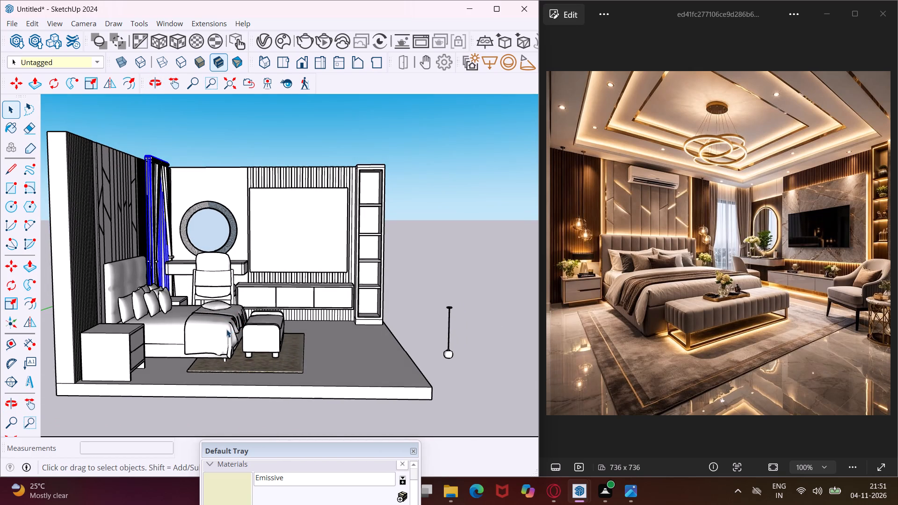
pyautogui.scroll(3, 220, 330)
pyautogui.click(220, 330)
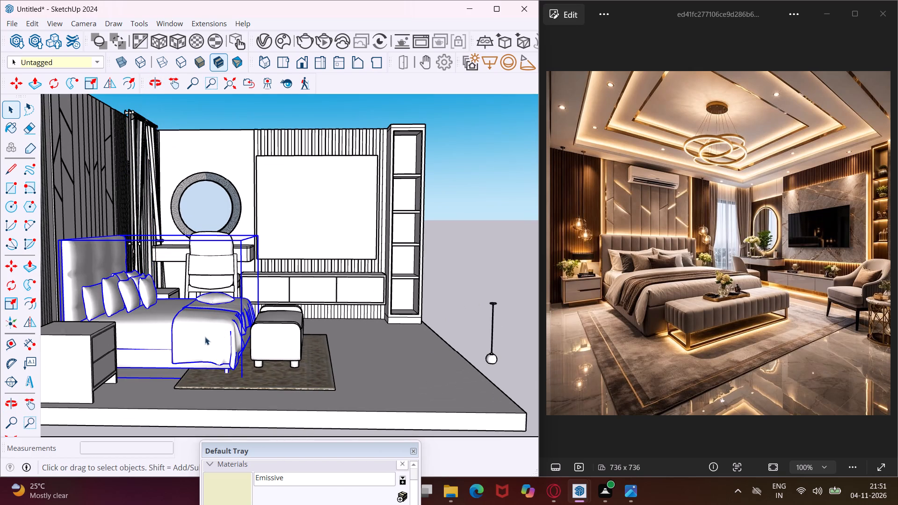
pyautogui.click(14, 302)
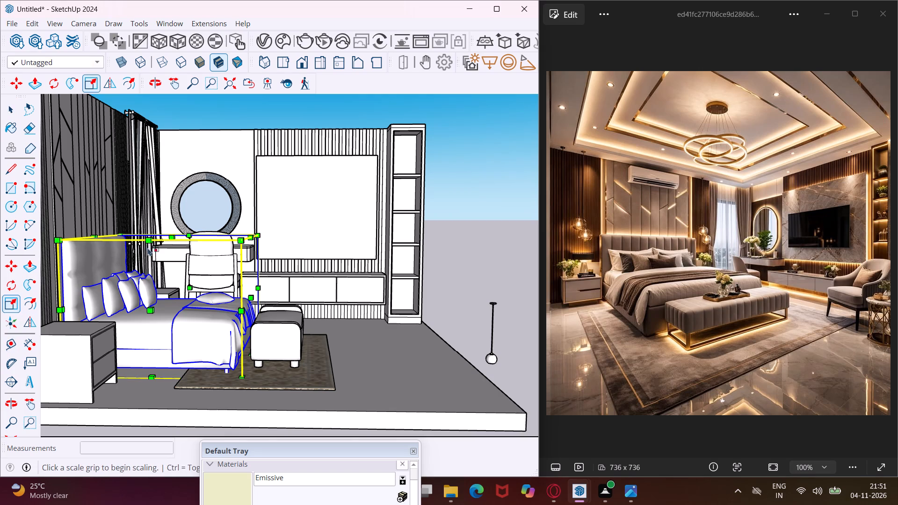
pyautogui.click(168, 235)
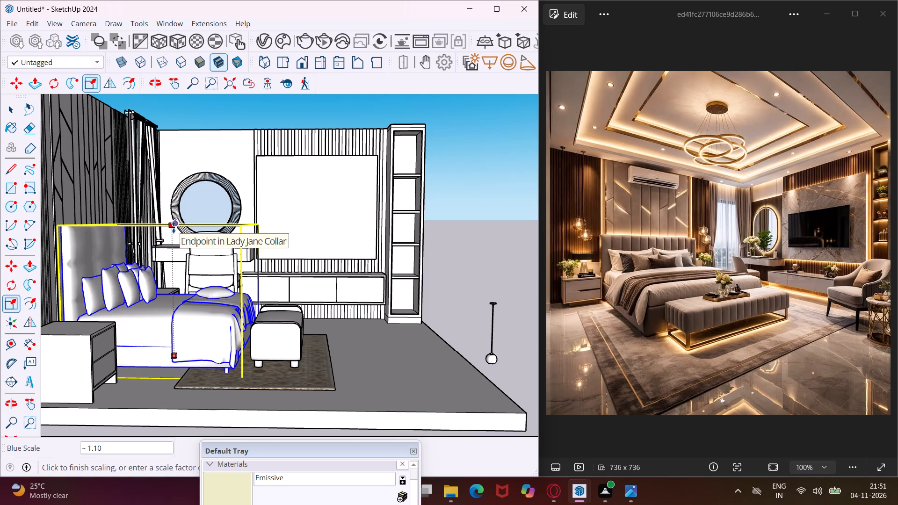
pyautogui.click(173, 226)
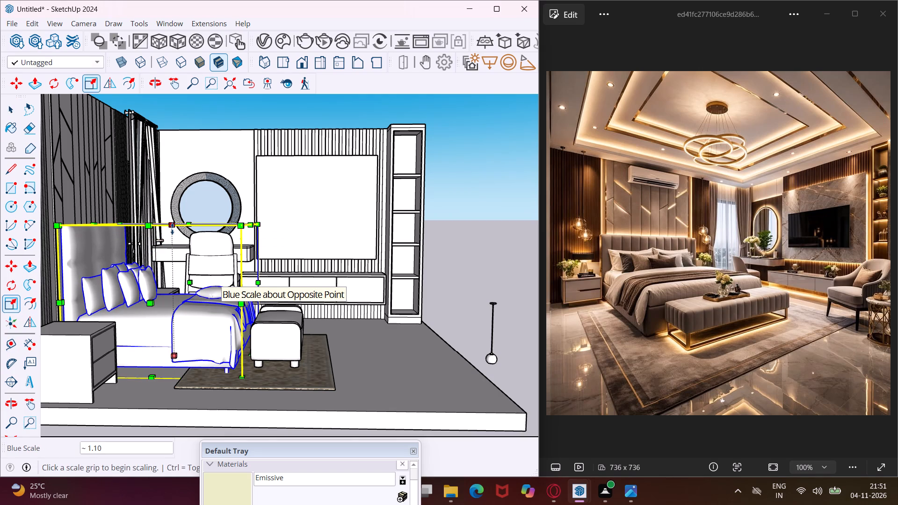
pyautogui.press('Escape')
pyautogui.press('space')
# Move the armchair from outside the room about 25' onto the floor in front of the open shelving unit.
pyautogui.scroll(-2, 201, 279)
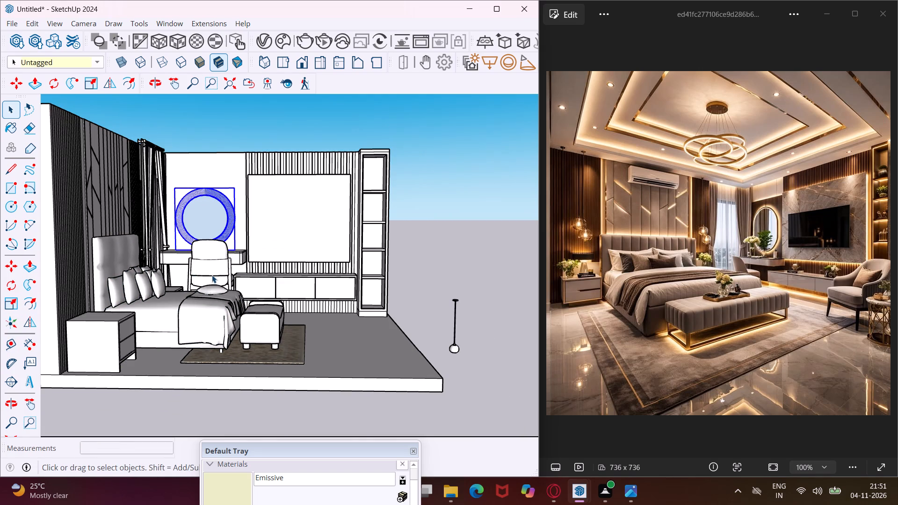
pyautogui.moveTo(212, 275); pyautogui.dragTo(90, 331, button='middle')
pyautogui.scroll(-3, 126, 288)
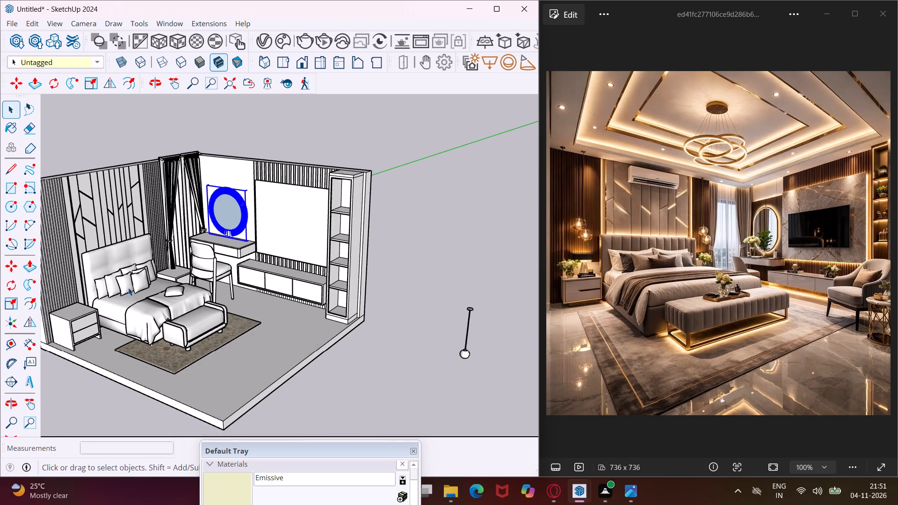
pyautogui.scroll(-5, 293, 302)
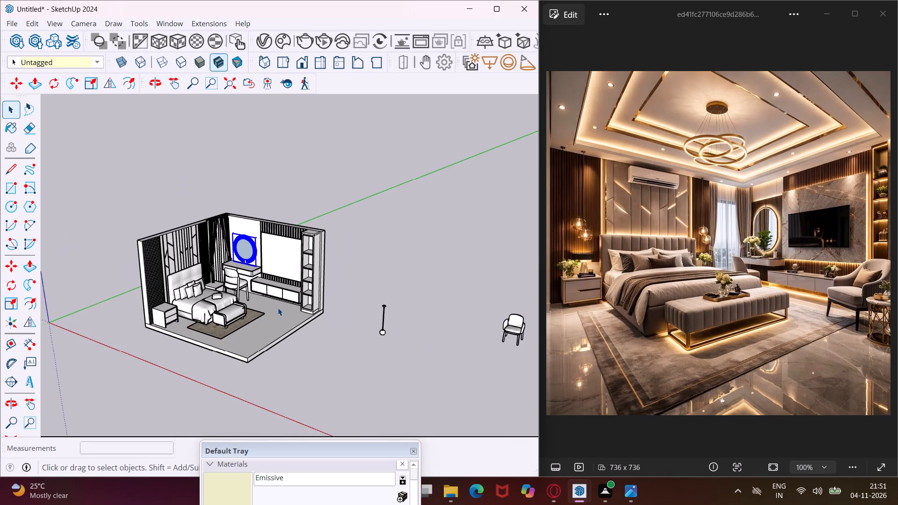
pyautogui.scroll(-2, 277, 308)
pyautogui.scroll(4, 473, 306)
pyautogui.scroll(2, 477, 344)
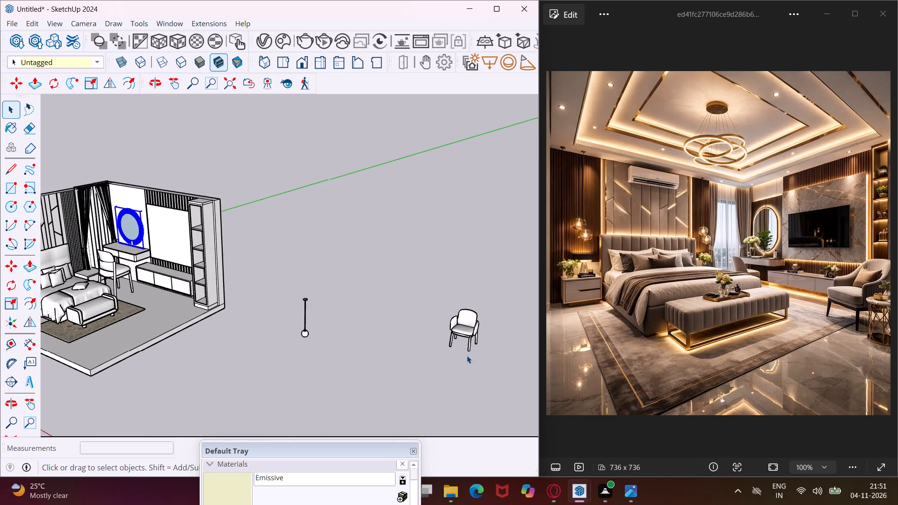
pyautogui.click(467, 343)
pyautogui.click(465, 328)
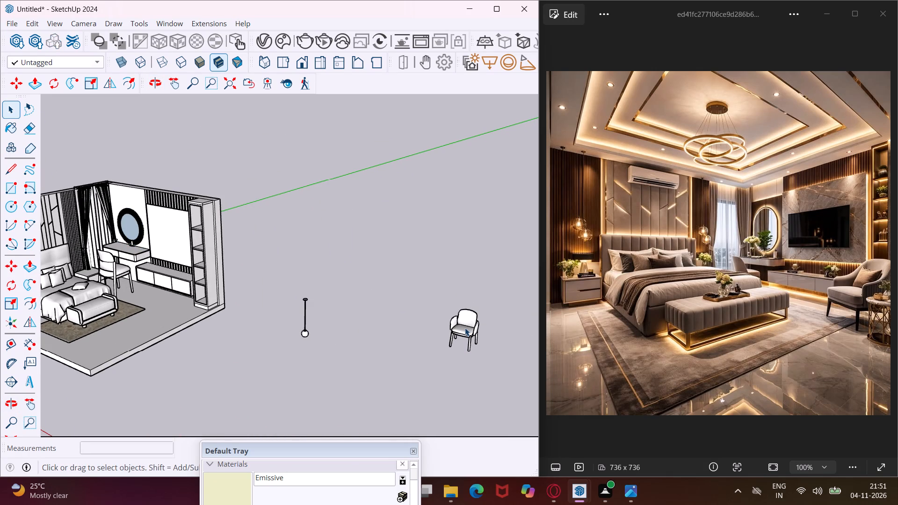
pyautogui.press('m')
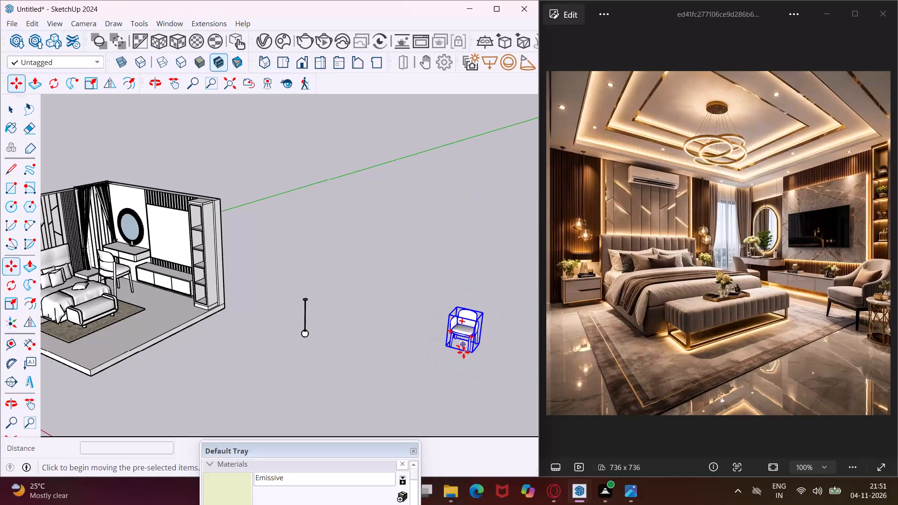
pyautogui.scroll(3, 464, 353)
pyautogui.click(474, 353)
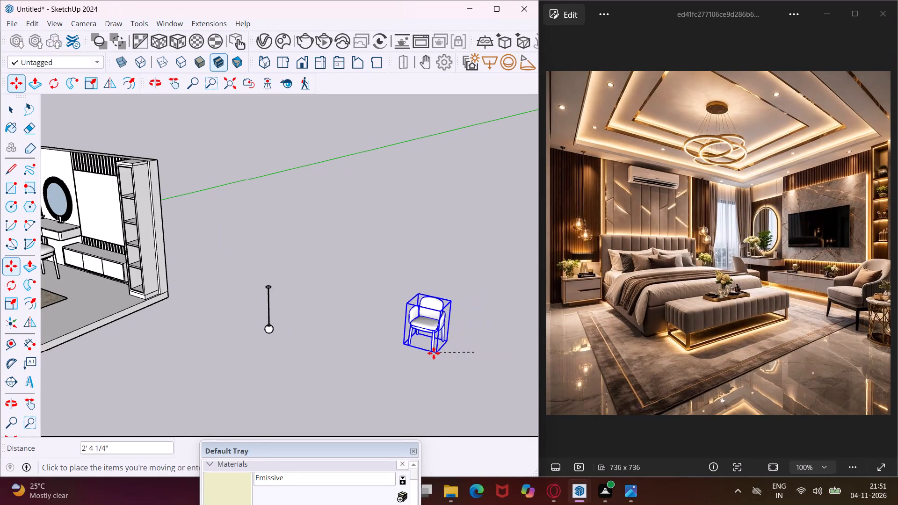
pyautogui.scroll(-5, 432, 352)
pyautogui.scroll(6, 184, 315)
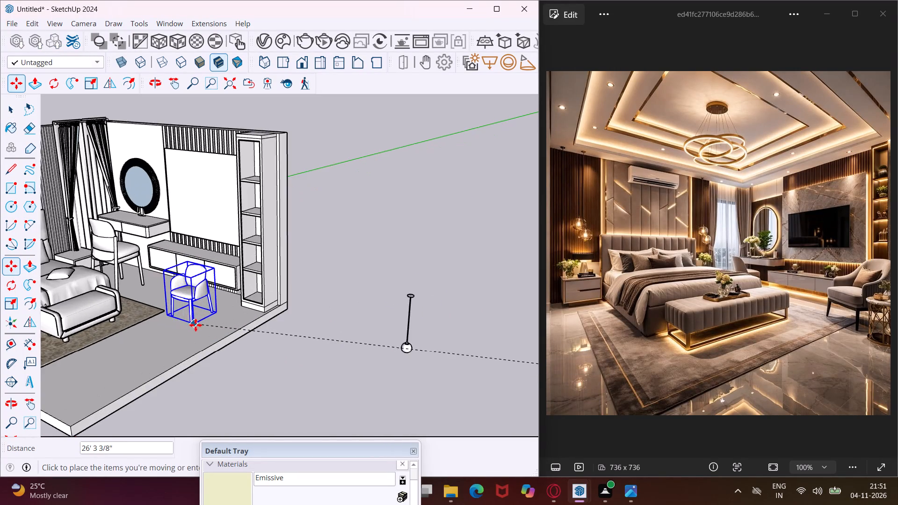
pyautogui.scroll(4, 196, 325)
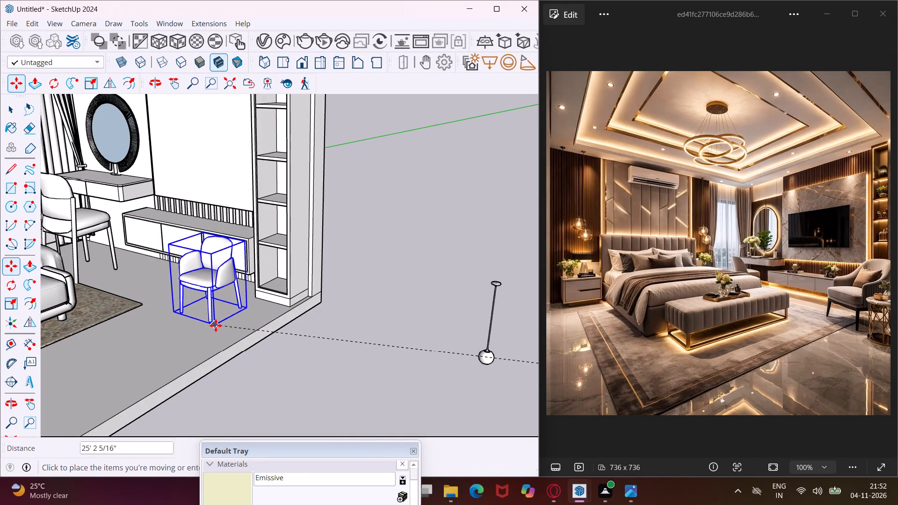
pyautogui.click(226, 335)
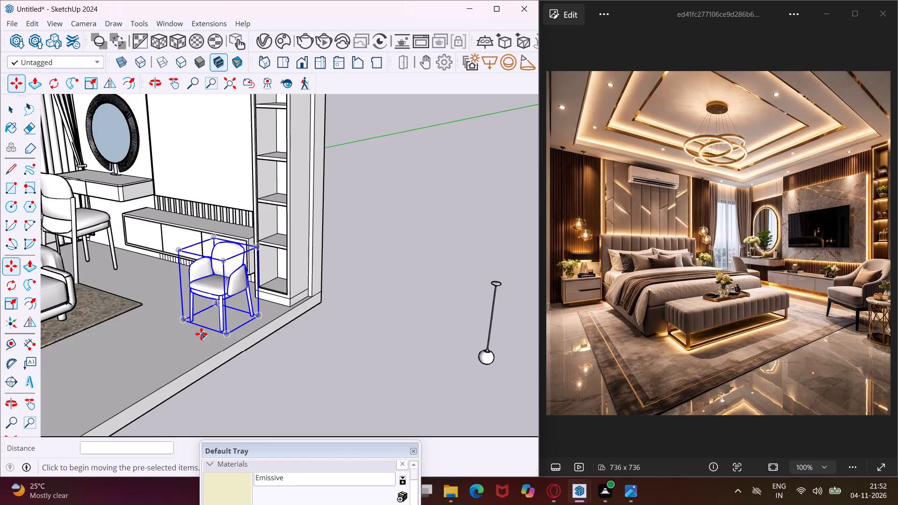
pyautogui.moveTo(201, 333); pyautogui.dragTo(247, 343, button='middle')
pyautogui.scroll(1, 247, 343)
pyautogui.scroll(-5, 235, 335)
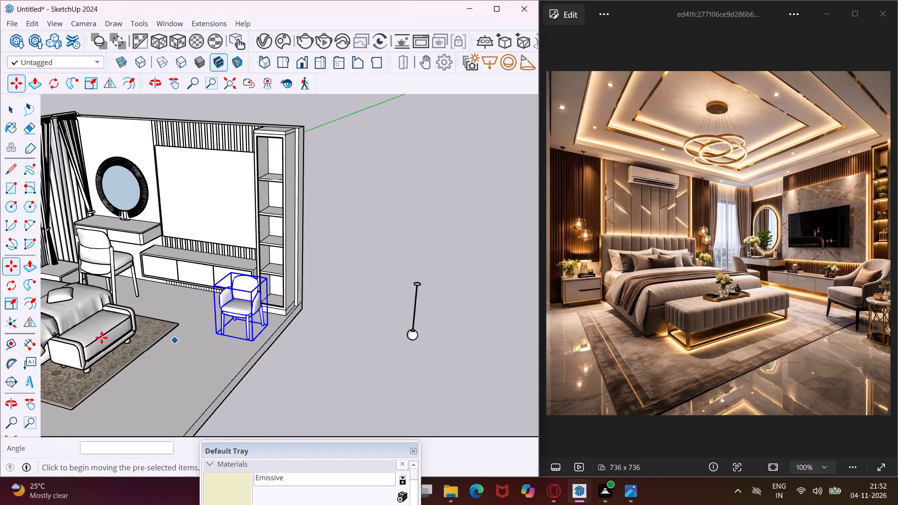
# Rotate the selected armchair 45° about the vertical axis on the floor.
pyautogui.click(16, 286)
pyautogui.scroll(4, 188, 375)
pyautogui.click(196, 369)
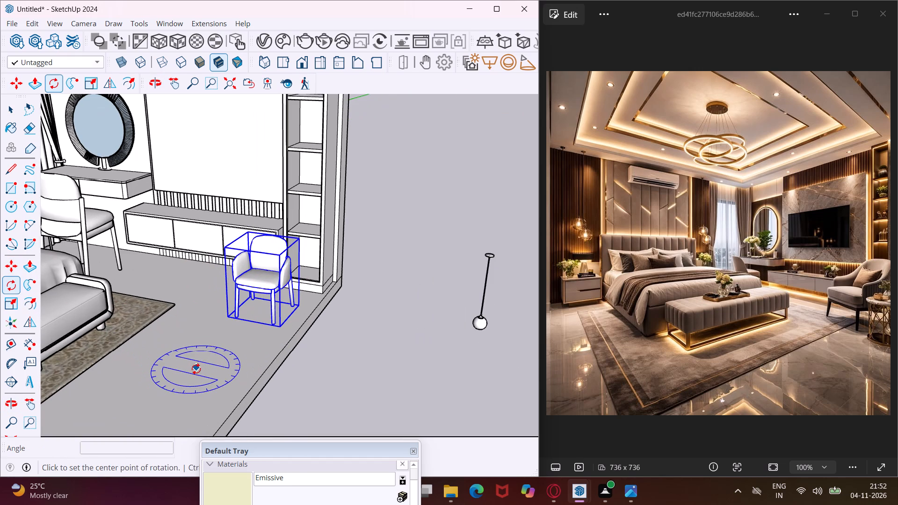
pyautogui.click(210, 375)
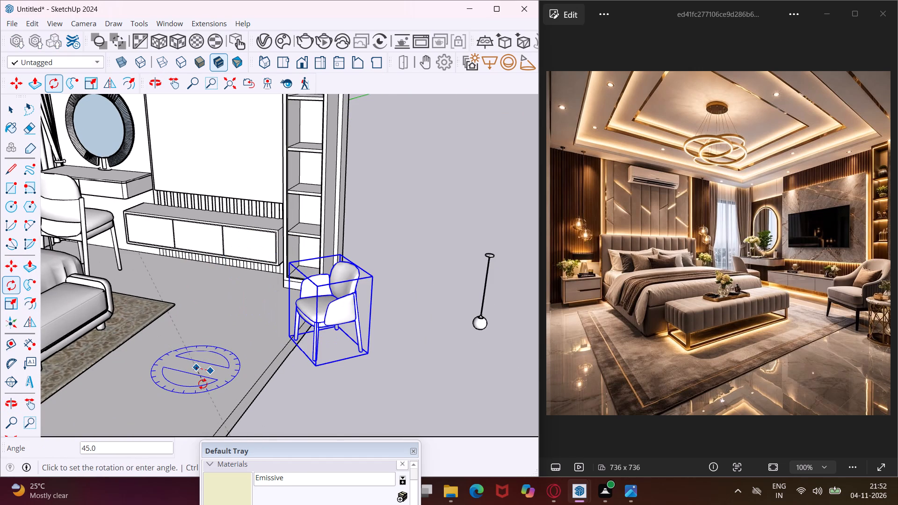
pyautogui.click(203, 384)
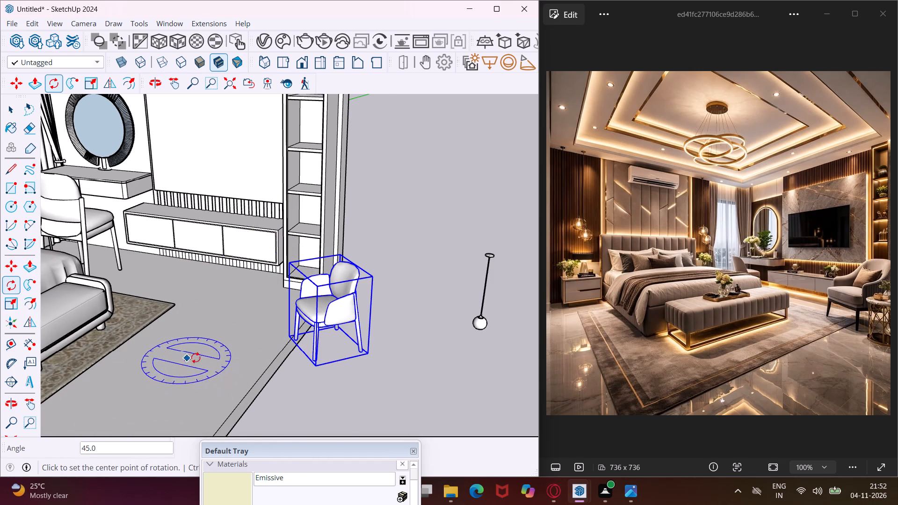
# Move the armchair back onto the room floor by about 3' 9", then shift it about 1' 1" toward the open floor edge beside the shelving unit.
pyautogui.press('m')
pyautogui.click(253, 350)
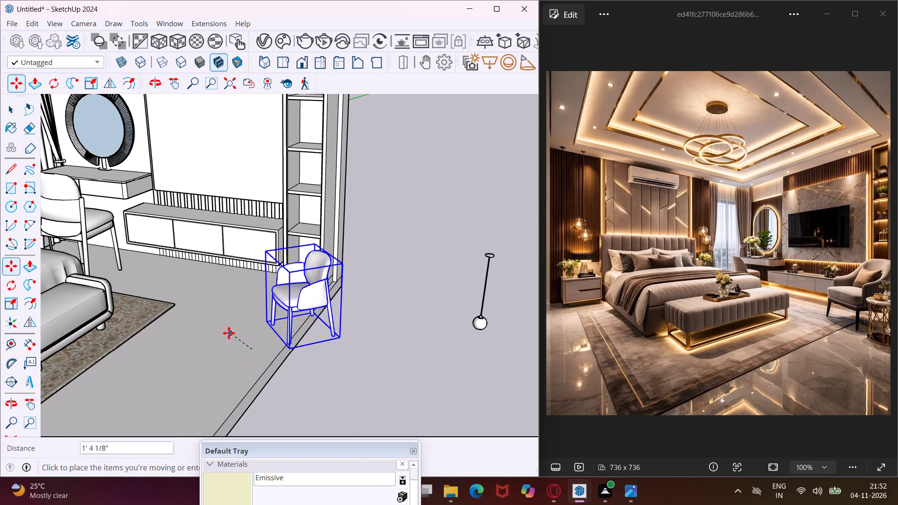
pyautogui.click(193, 310)
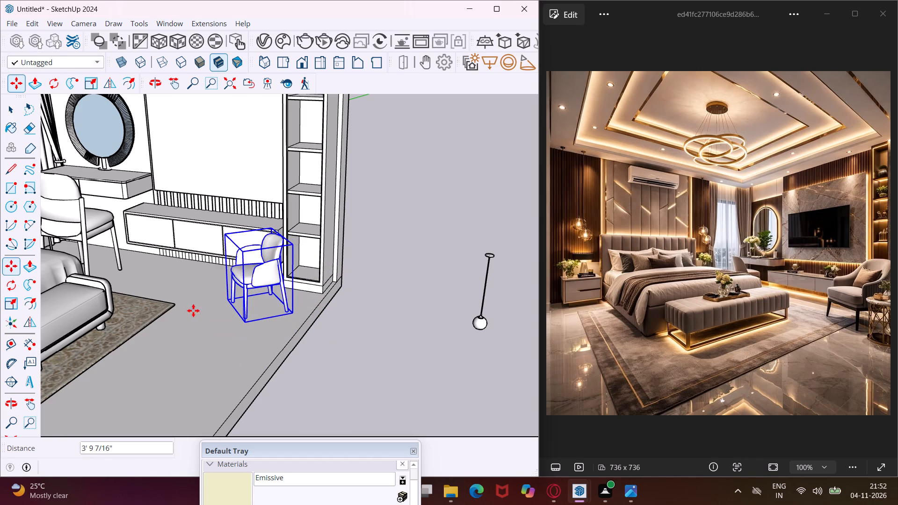
pyautogui.moveTo(235, 320); pyautogui.dragTo(274, 330, button='middle')
pyautogui.click(244, 330)
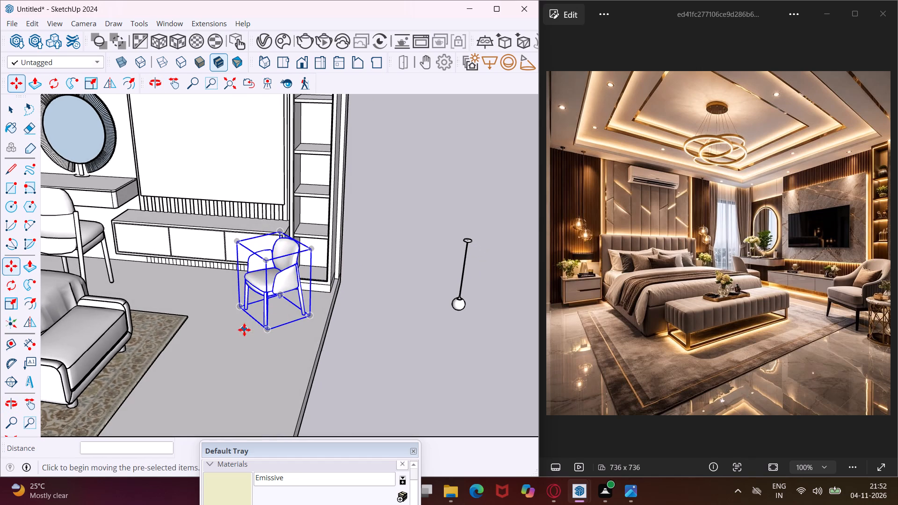
pyautogui.click(260, 343)
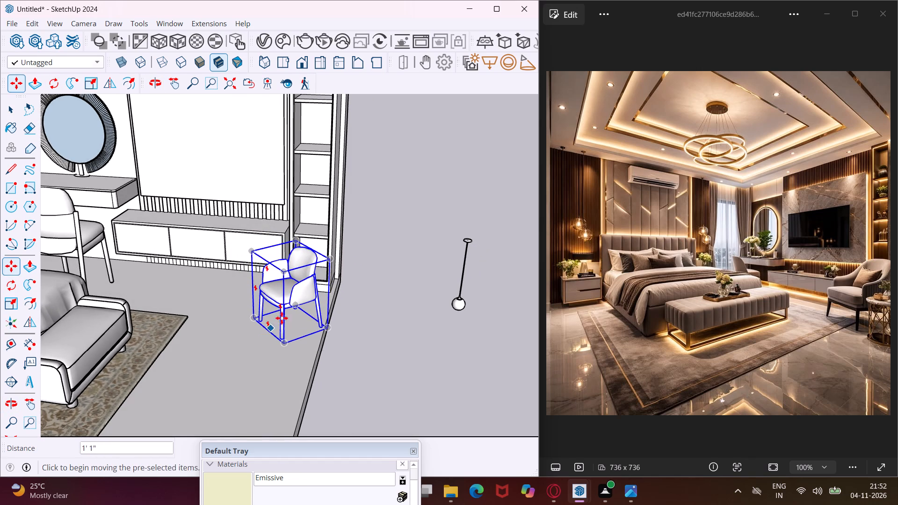
# Scale the armchair up by more than 1.5 along the blue axis, 1.41 along the red axis and 1.36 along the green axis.
pyautogui.click(19, 305)
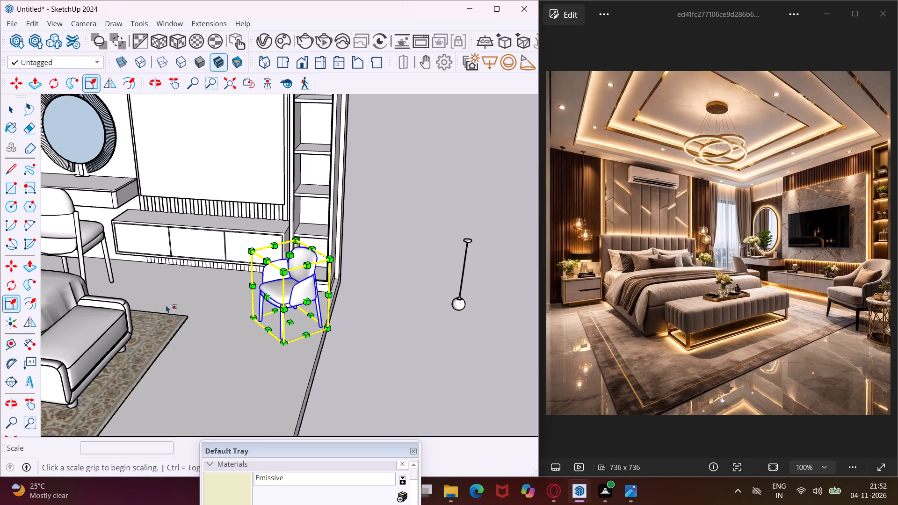
pyautogui.click(290, 257)
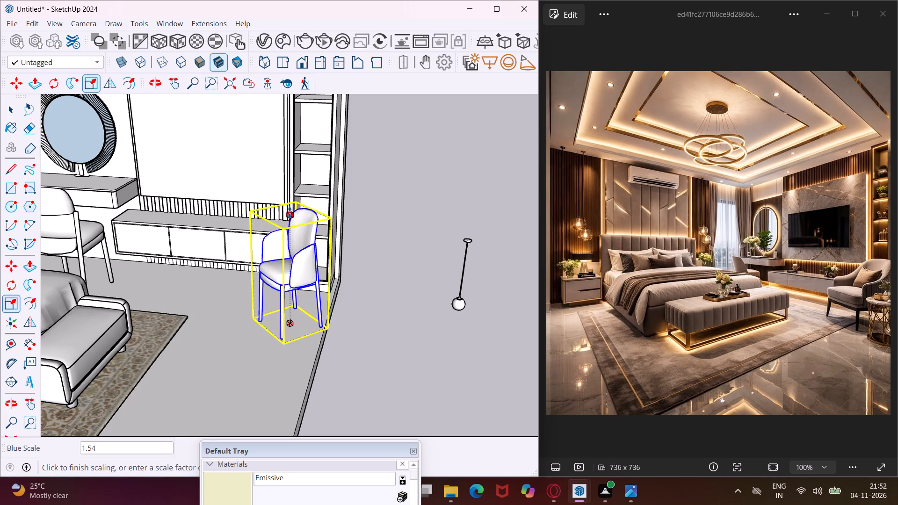
pyautogui.click(290, 212)
pyautogui.click(305, 280)
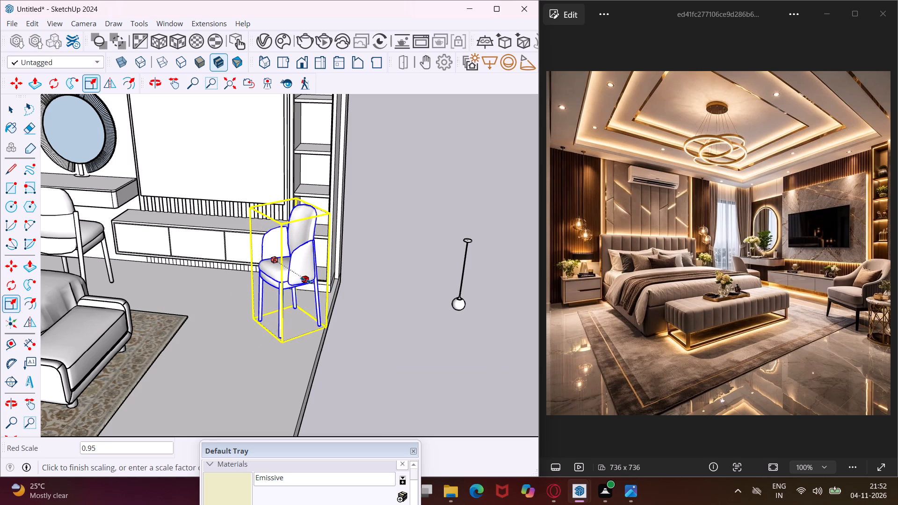
pyautogui.click(322, 292)
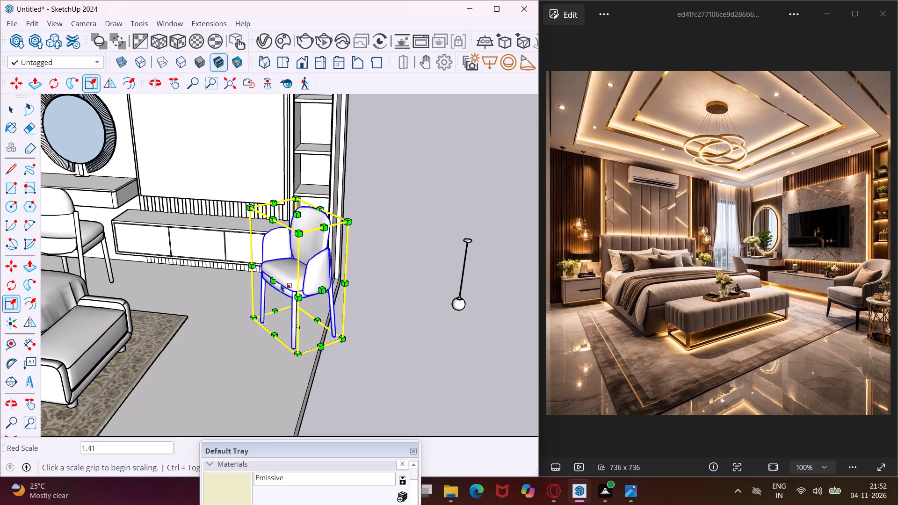
pyautogui.click(276, 284)
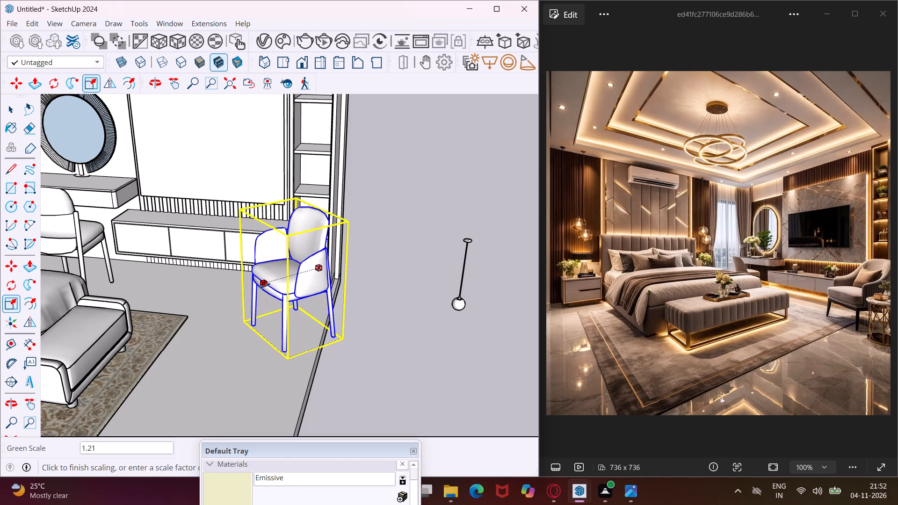
pyautogui.click(257, 288)
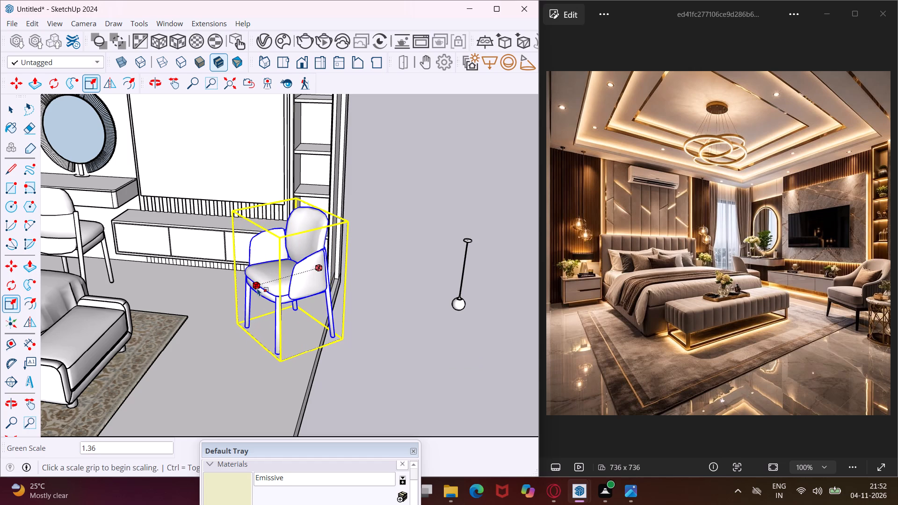
pyautogui.scroll(-10, 232, 293)
pyautogui.press('Escape')
pyautogui.press('space')
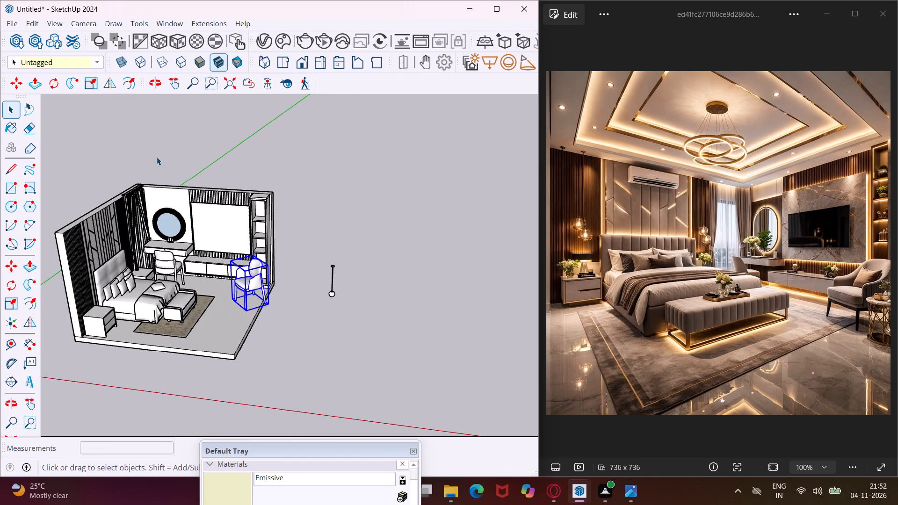
# Import the downloaded Negro Coffee table from the Tables & desks furniture category of Chaos Cosmos.
pyautogui.click(284, 41)
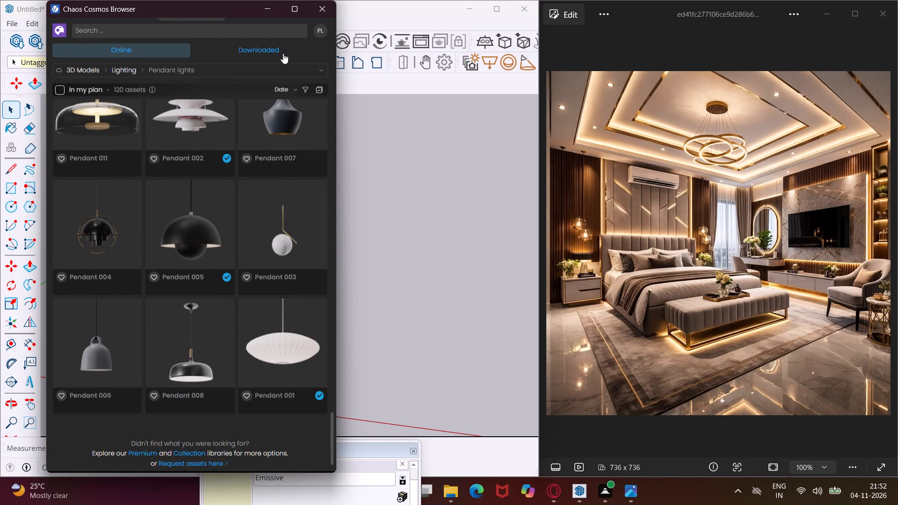
pyautogui.click(282, 66)
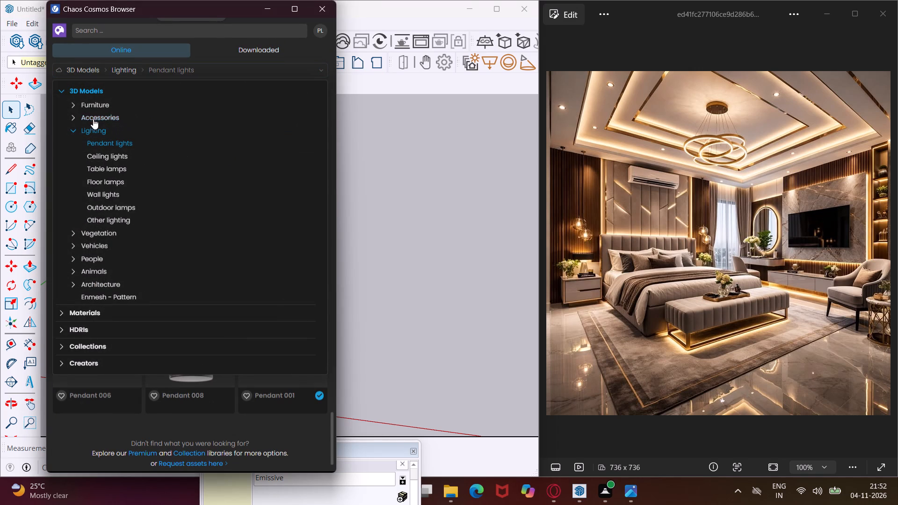
pyautogui.click(86, 106)
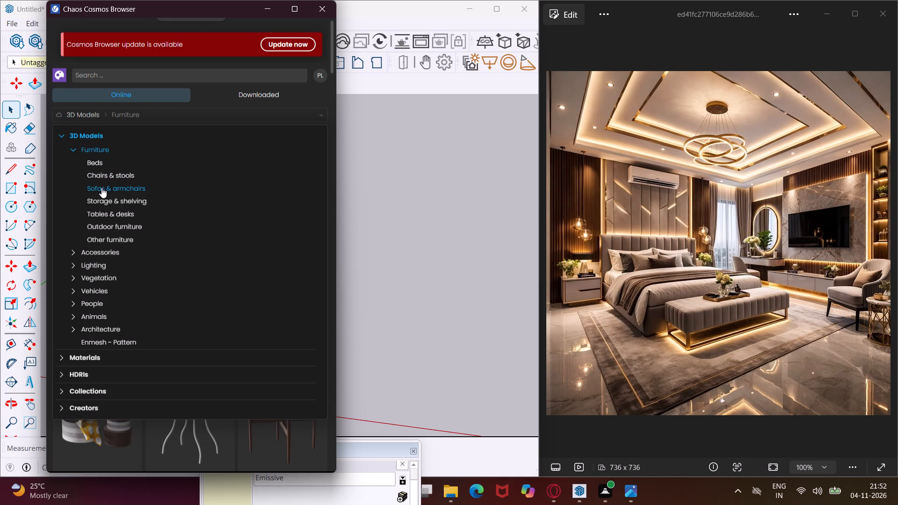
pyautogui.click(110, 211)
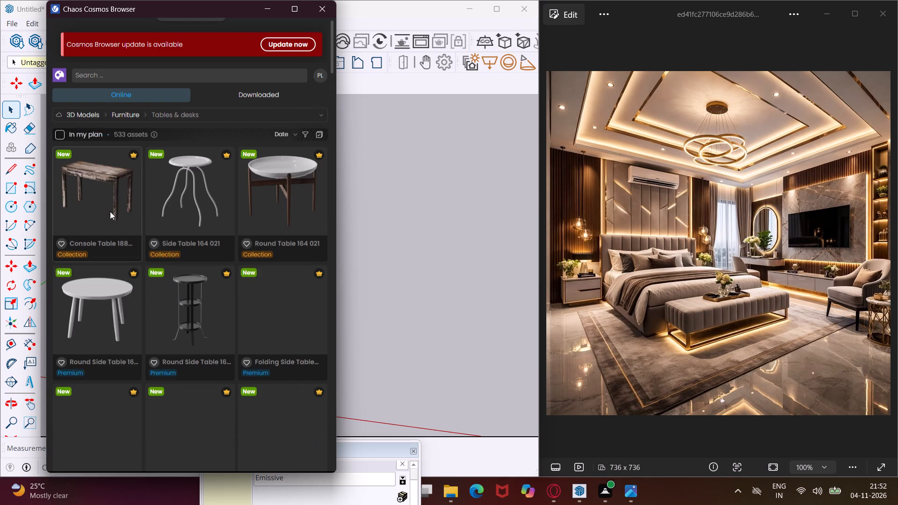
pyautogui.scroll(-6, 128, 241)
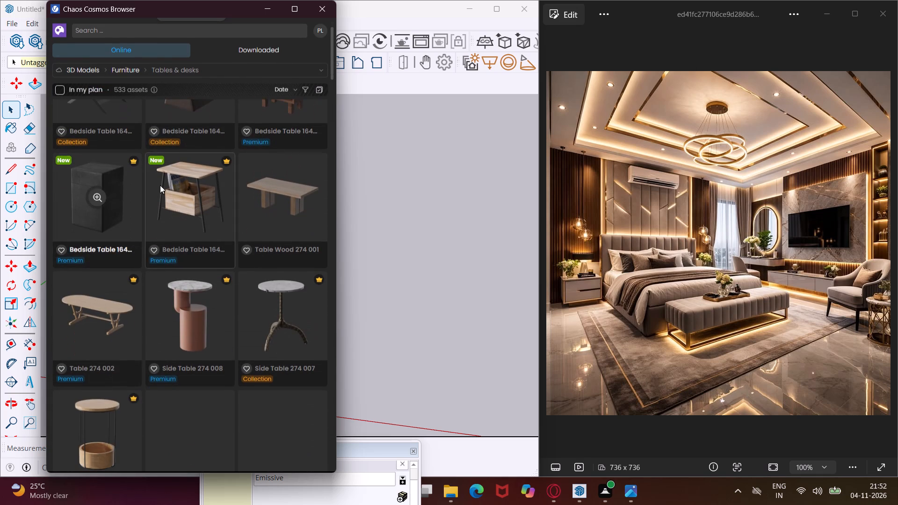
pyautogui.click(247, 52)
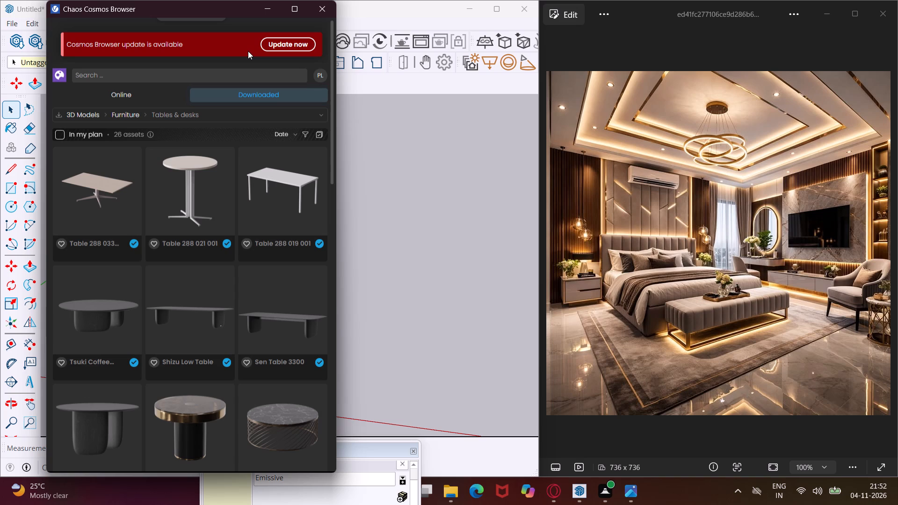
pyautogui.scroll(-7, 243, 125)
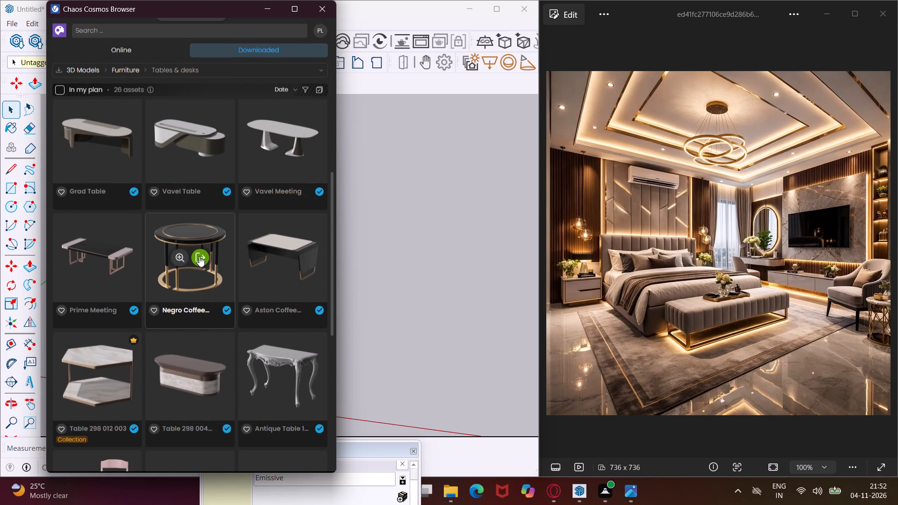
pyautogui.click(199, 256)
# Place the round coffee table at the floor edge in front of the armchair and a second copy outside the room.
pyautogui.scroll(4, 242, 315)
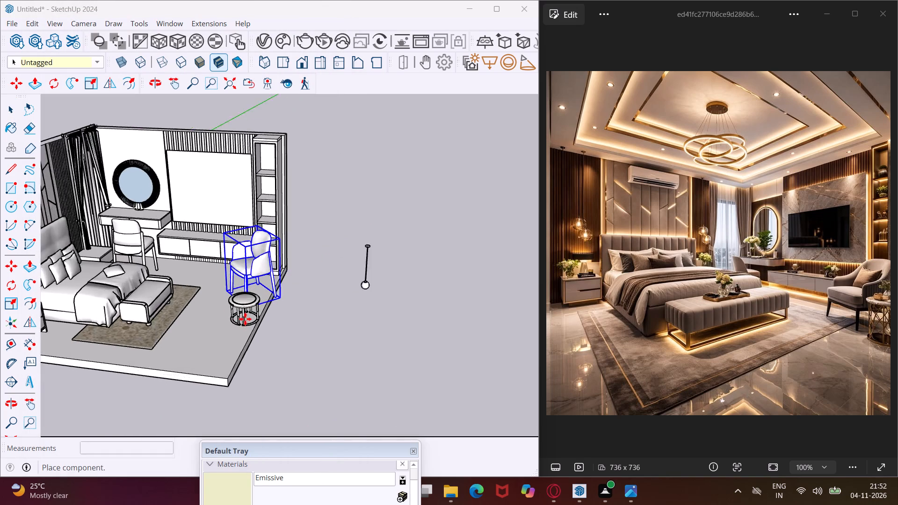
pyautogui.scroll(8, 245, 319)
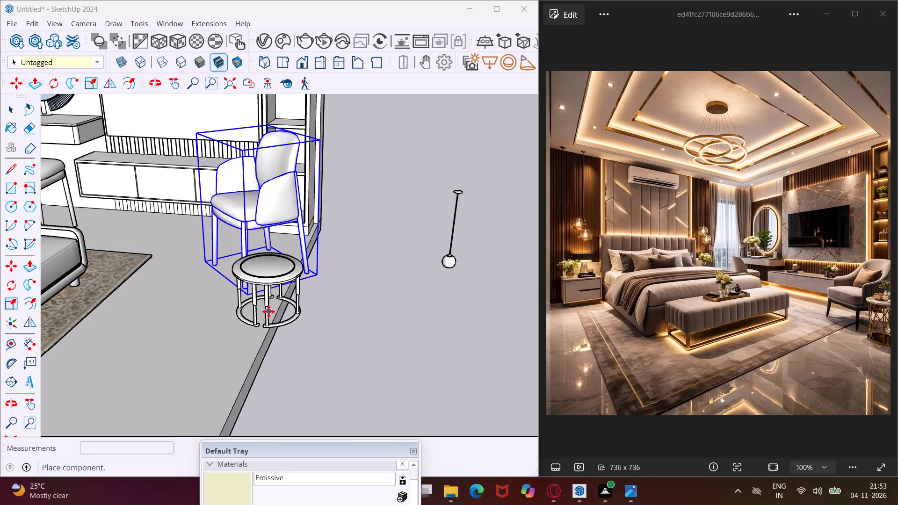
pyautogui.click(269, 311)
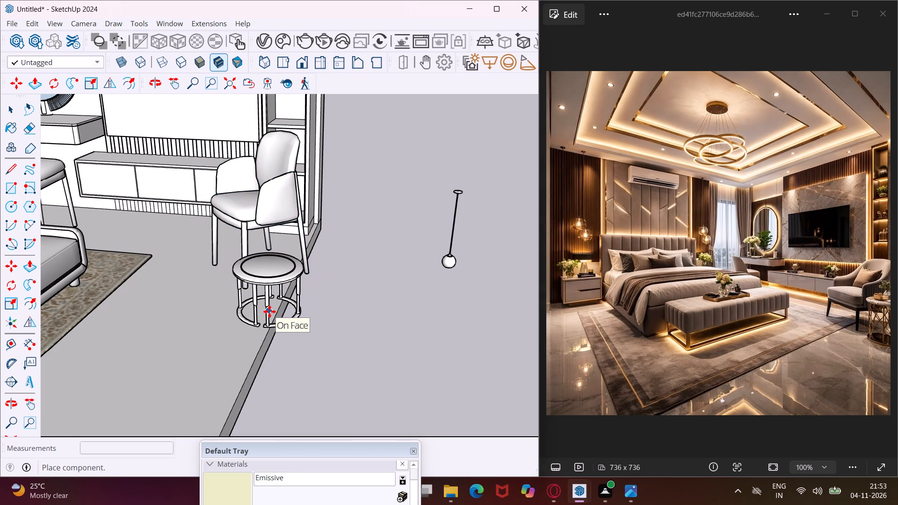
pyautogui.press('Escape')
pyautogui.press('space')
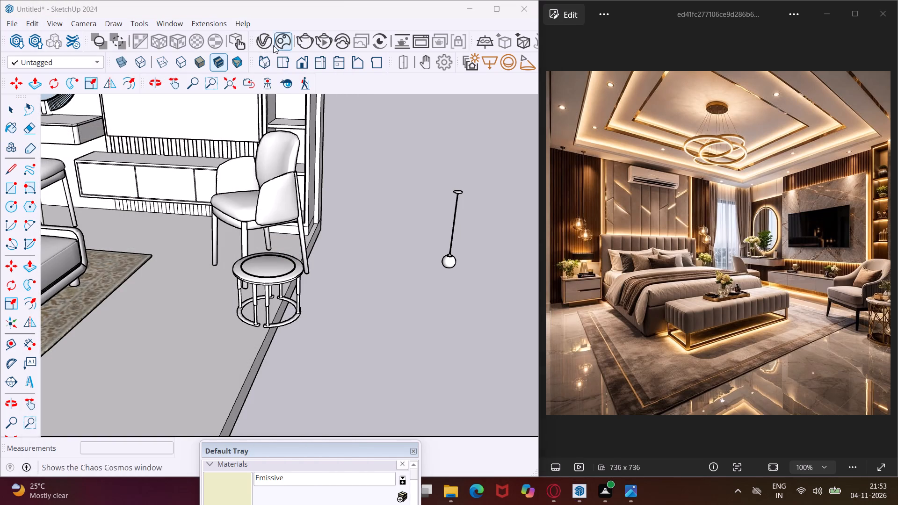
pyautogui.click(402, 312)
pyautogui.press('Escape')
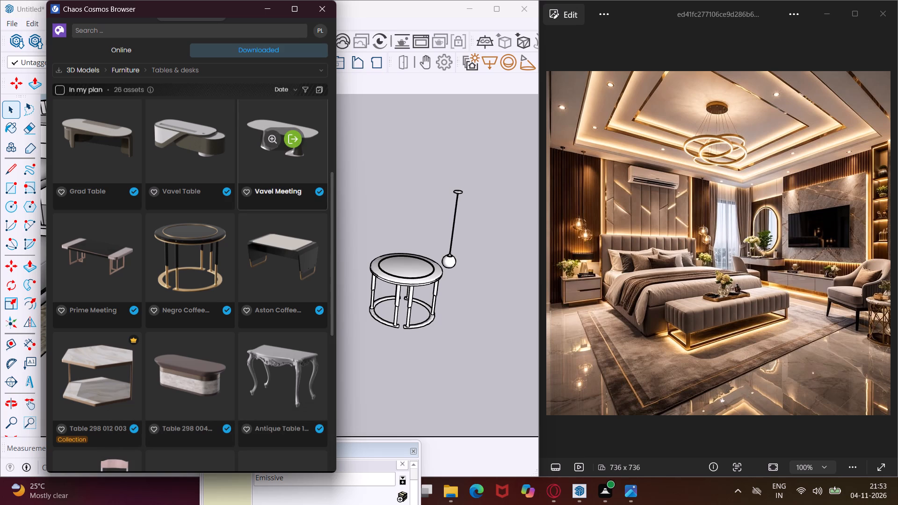
# Open the online Vases & planters category under 3D Models, Accessories in Chaos Cosmos.
pyautogui.click(123, 52)
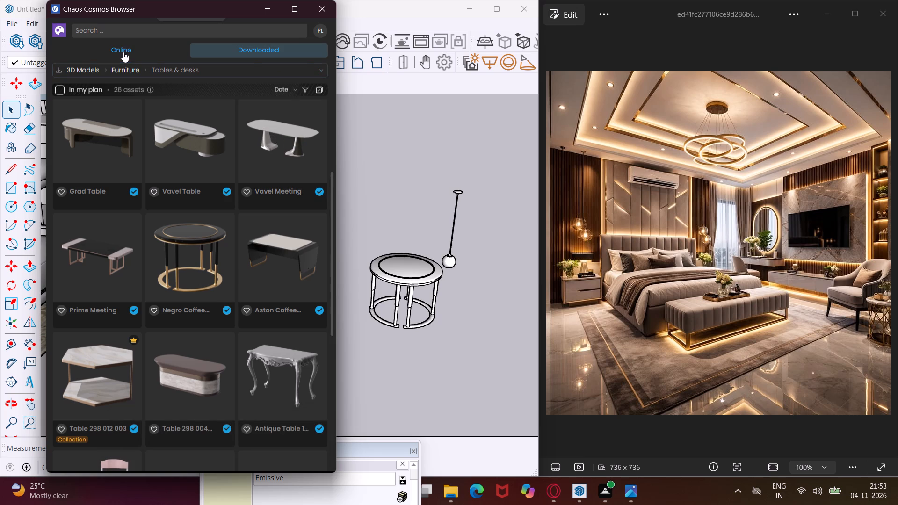
pyautogui.click(184, 113)
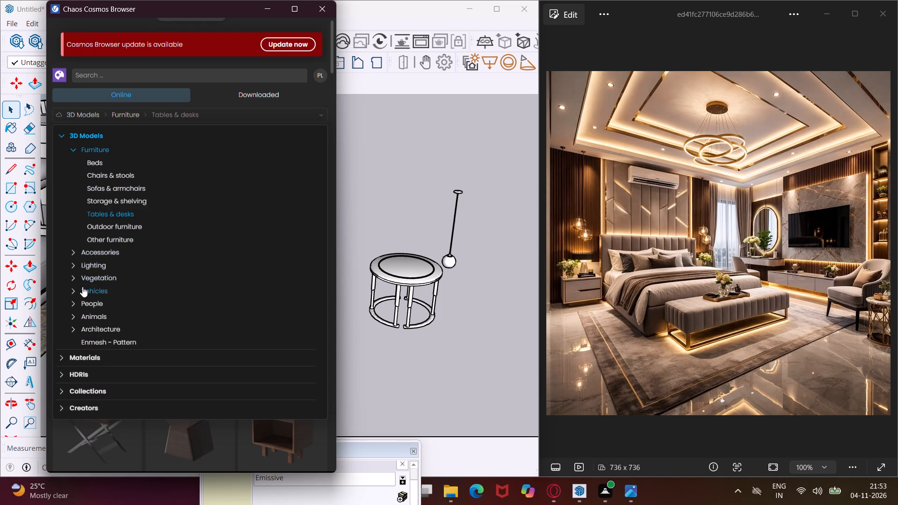
pyautogui.click(80, 252)
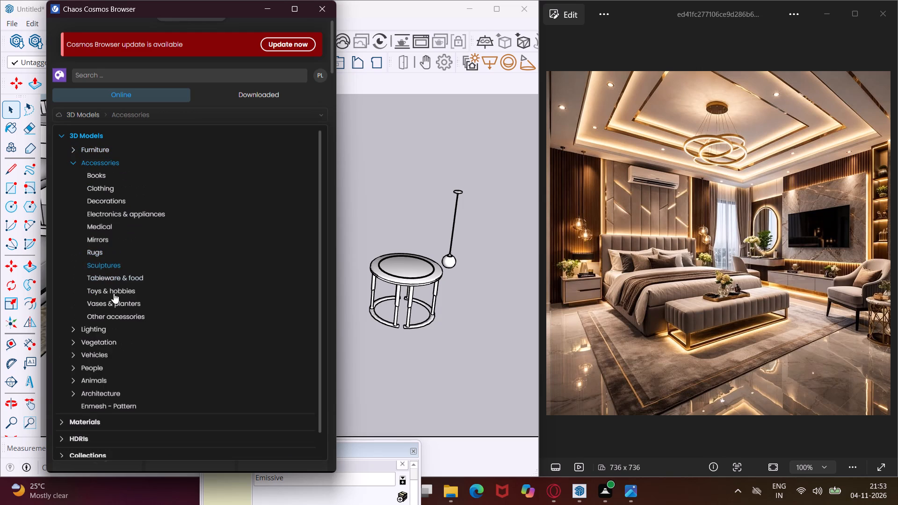
pyautogui.click(108, 304)
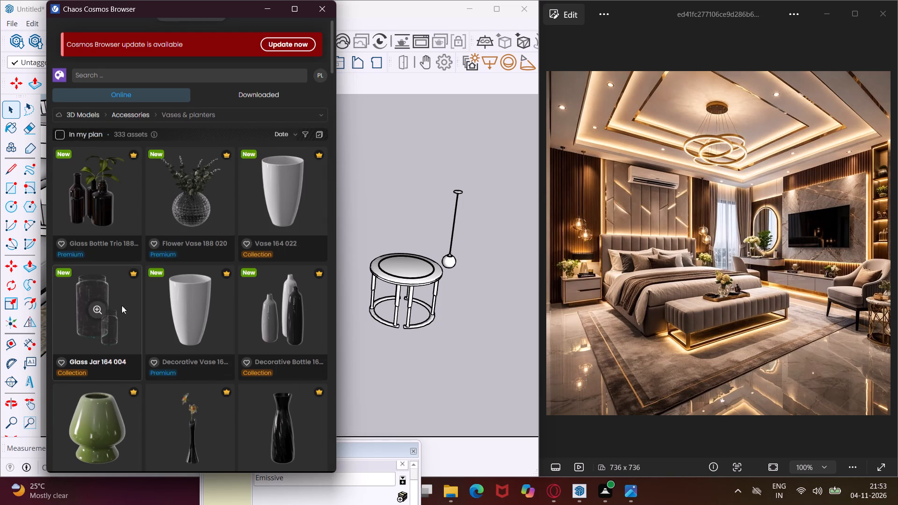
# Browse the Vases & planters models for a flower vase that suits the bedroom in the reference image.
pyautogui.scroll(-13, 149, 309)
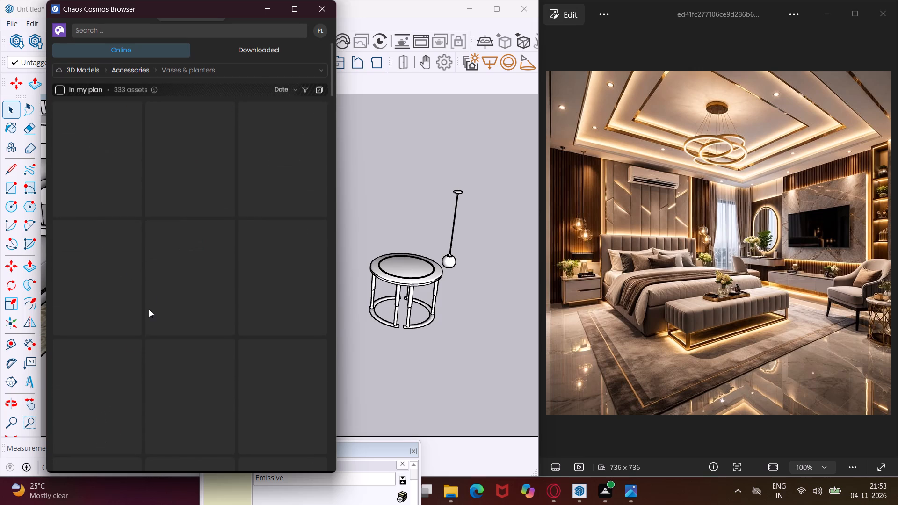
pyautogui.scroll(-16, 149, 309)
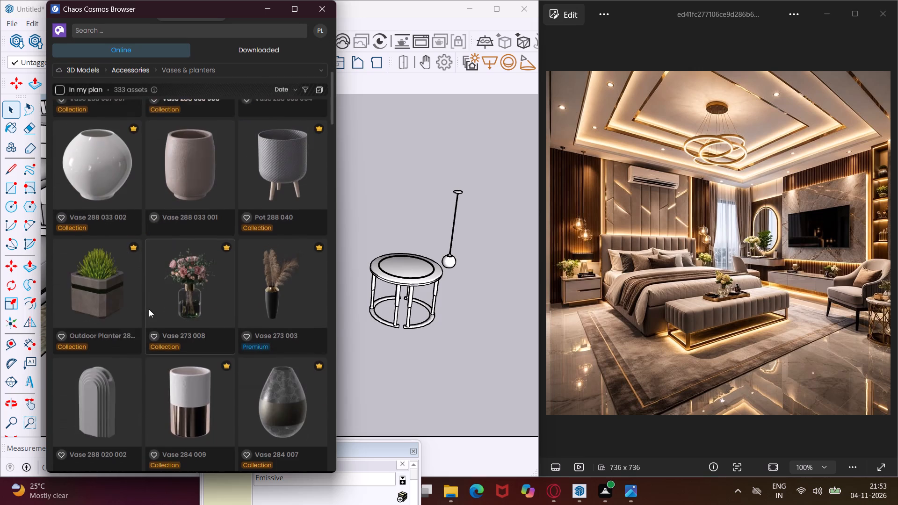
pyautogui.scroll(-7, 149, 309)
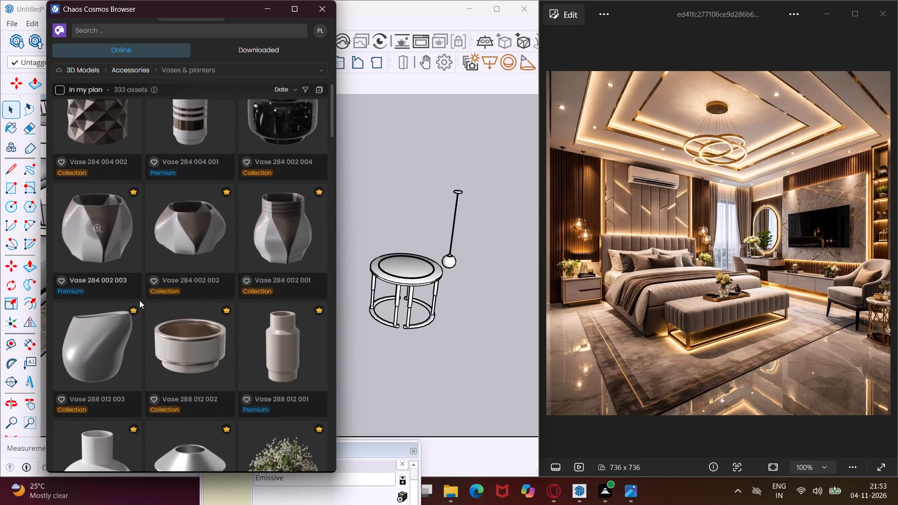
pyautogui.scroll(-14, 132, 313)
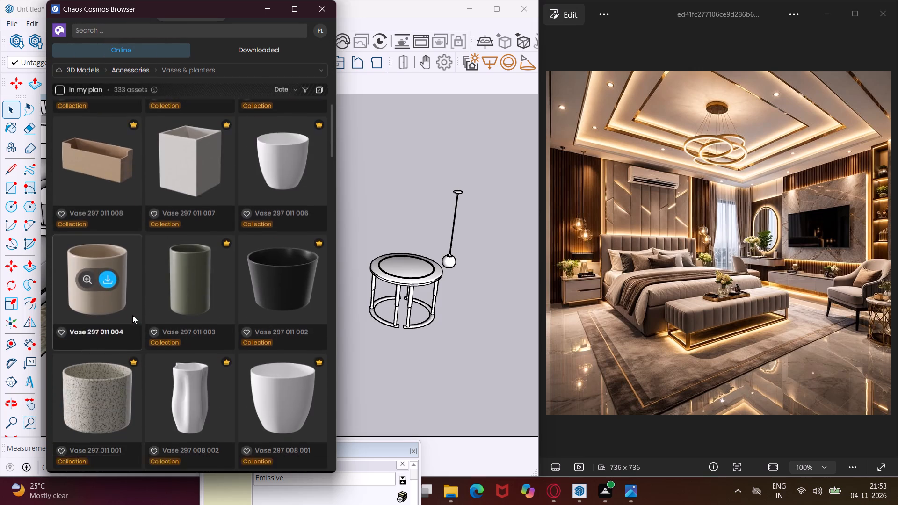
pyautogui.scroll(-15, 132, 315)
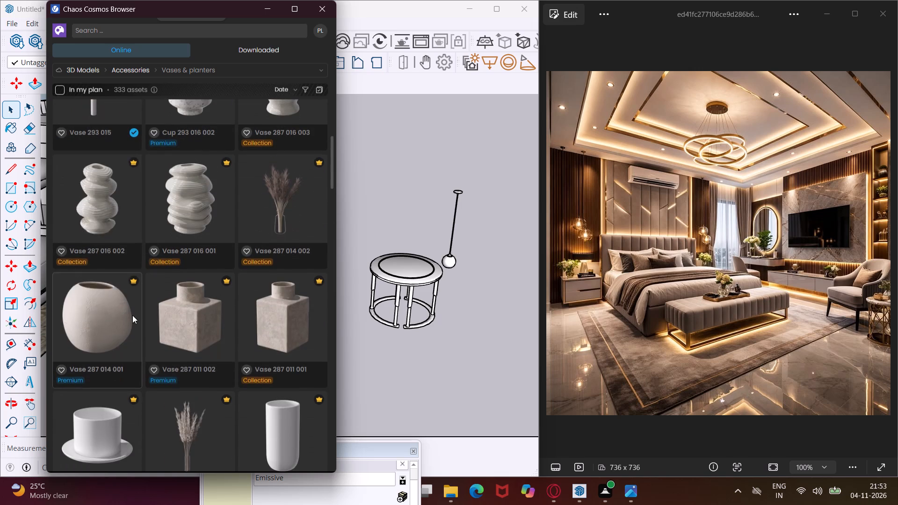
pyautogui.scroll(-11, 132, 315)
pyautogui.scroll(1, 132, 315)
pyautogui.scroll(-1, 132, 315)
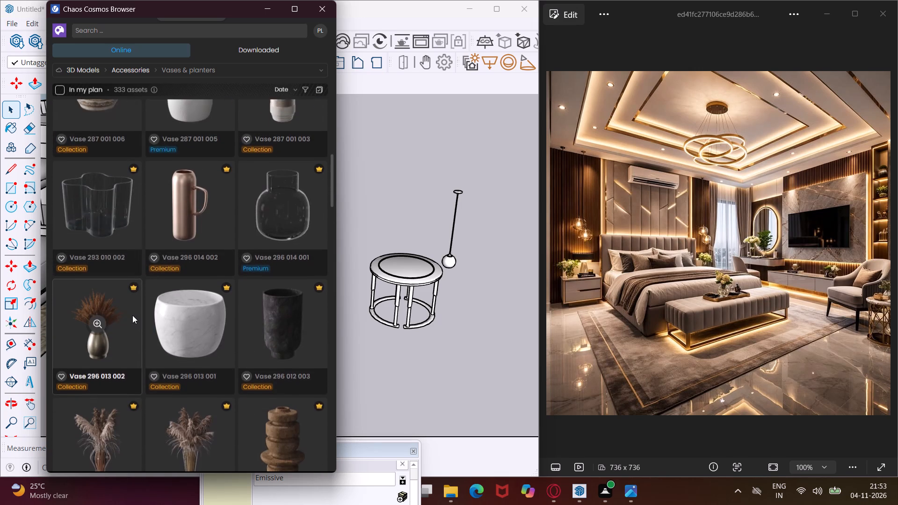
pyautogui.scroll(-16, 132, 315)
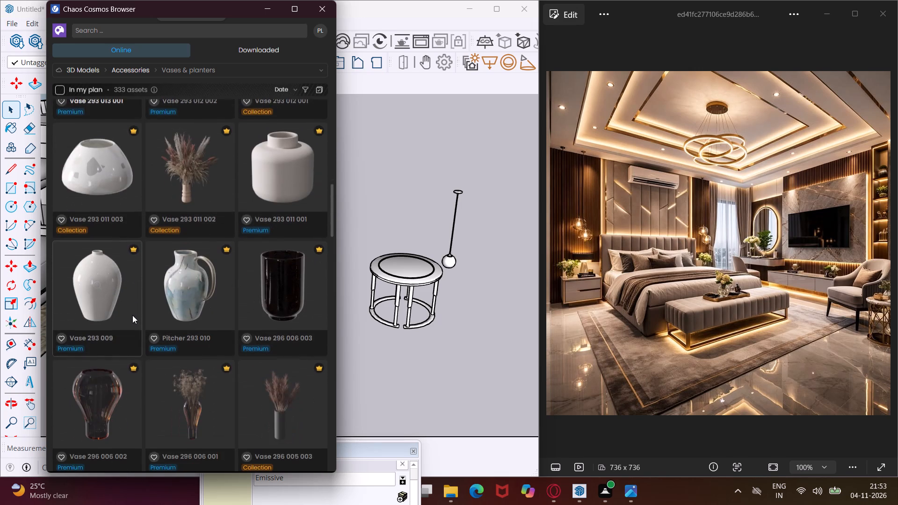
pyautogui.scroll(-16, 132, 315)
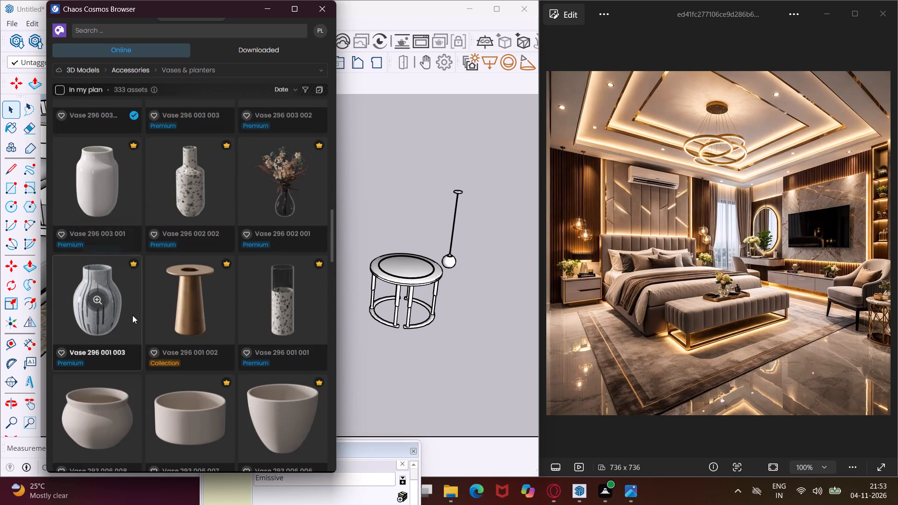
pyautogui.scroll(-11, 132, 315)
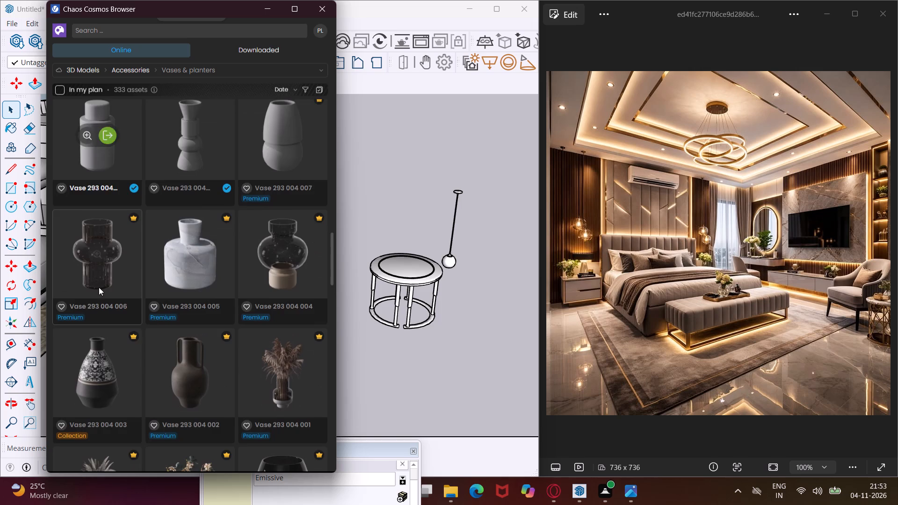
pyautogui.scroll(-16, 99, 287)
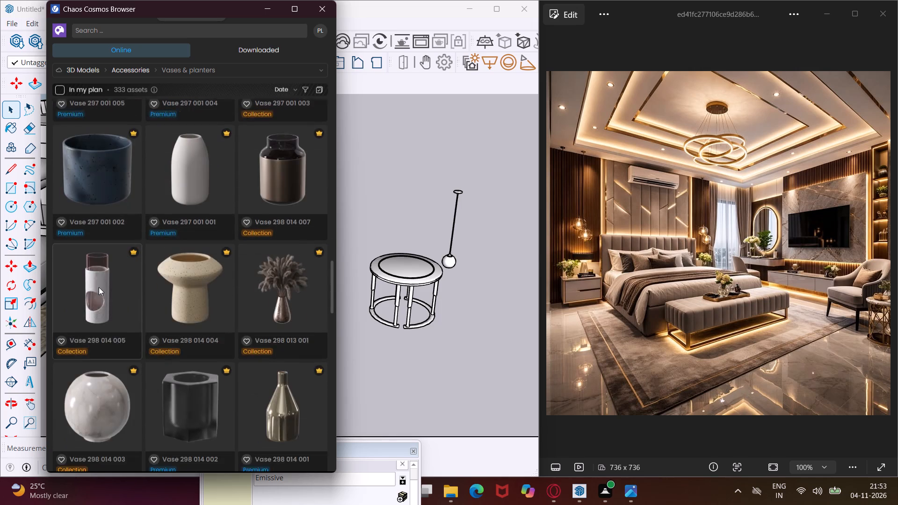
pyautogui.scroll(-15, 99, 287)
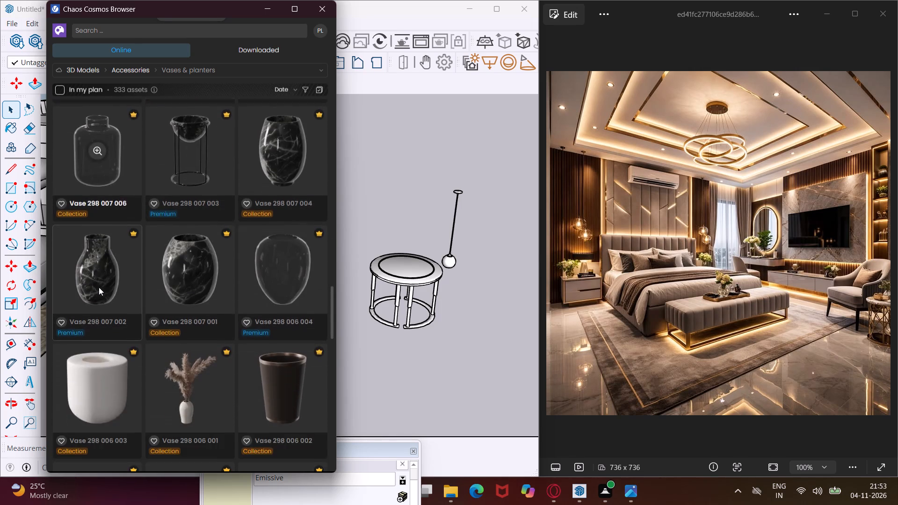
pyautogui.scroll(-11, 99, 287)
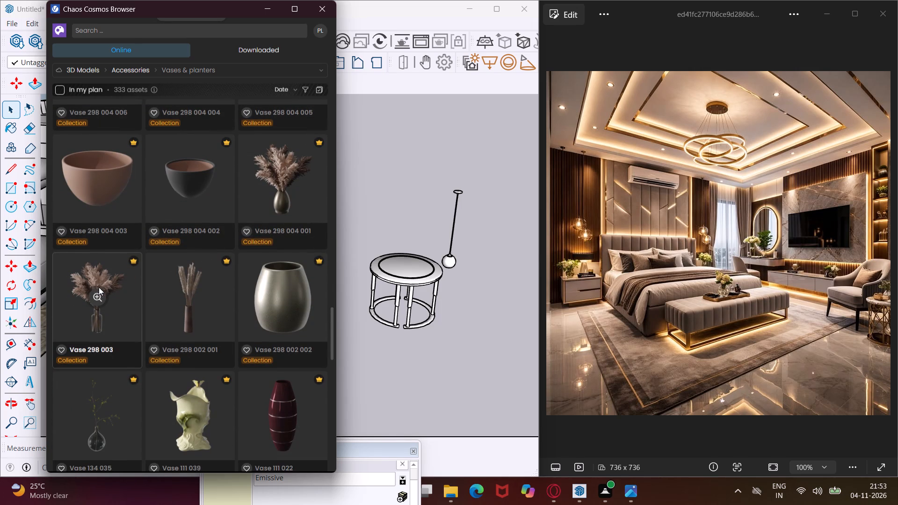
pyautogui.scroll(-17, 99, 287)
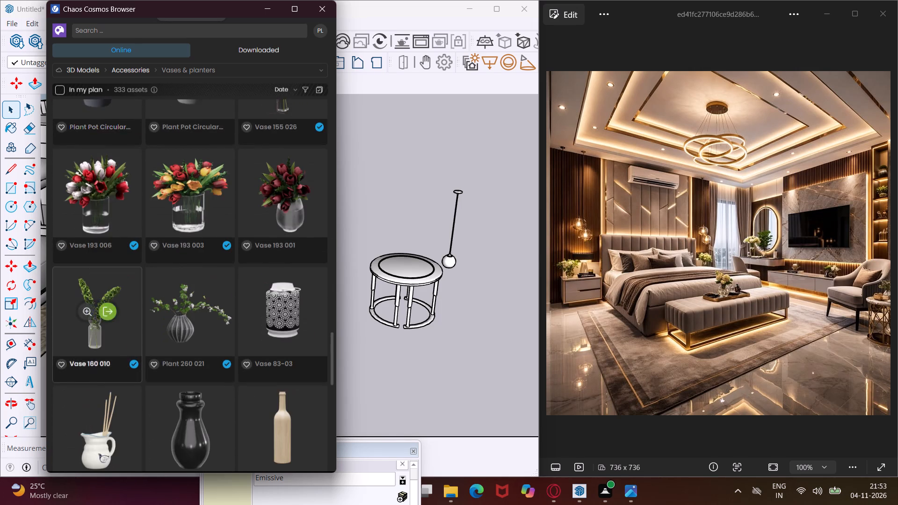
pyautogui.scroll(-7, 99, 287)
pyautogui.scroll(7, 99, 287)
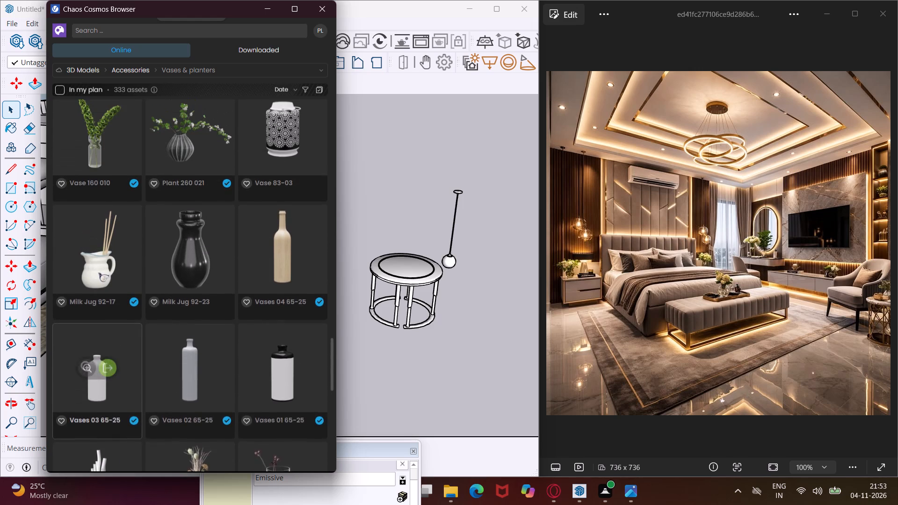
pyautogui.scroll(1, 99, 287)
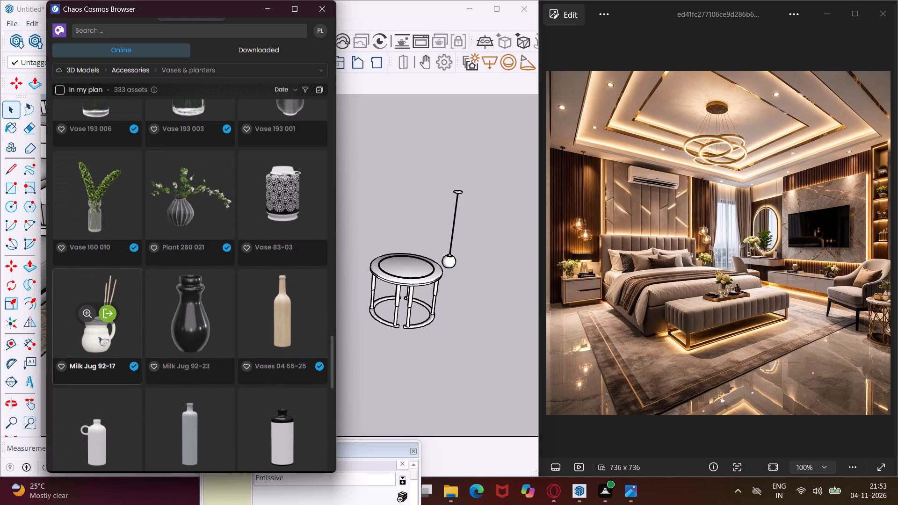
pyautogui.scroll(-4, 99, 288)
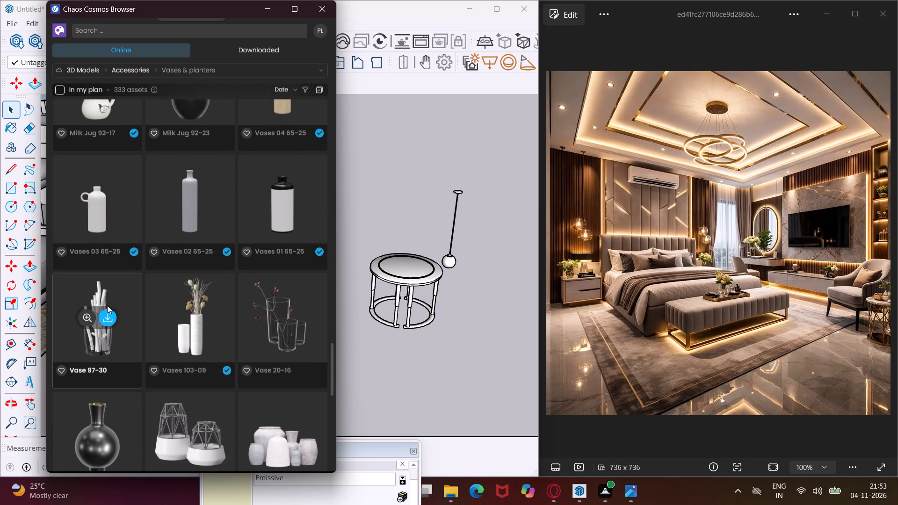
pyautogui.scroll(-4, 107, 305)
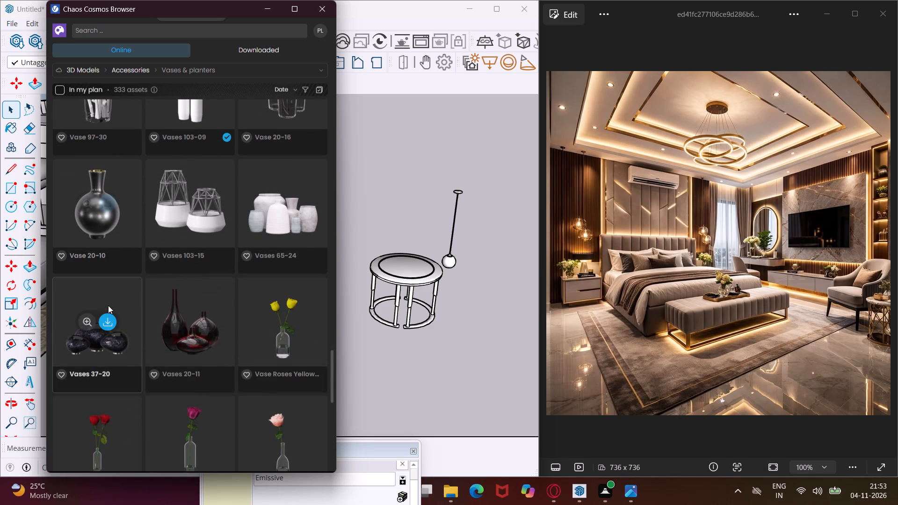
pyautogui.scroll(-5, 108, 305)
pyautogui.scroll(4, 109, 305)
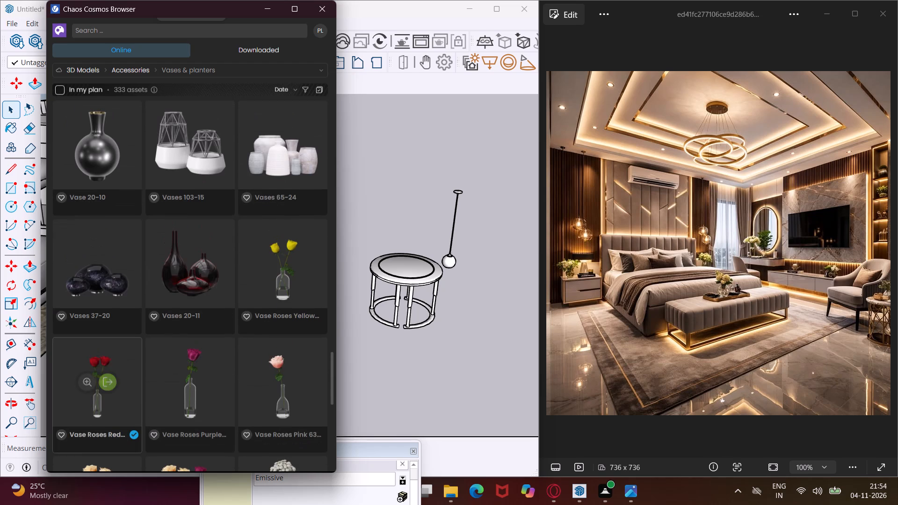
pyautogui.scroll(1, 109, 305)
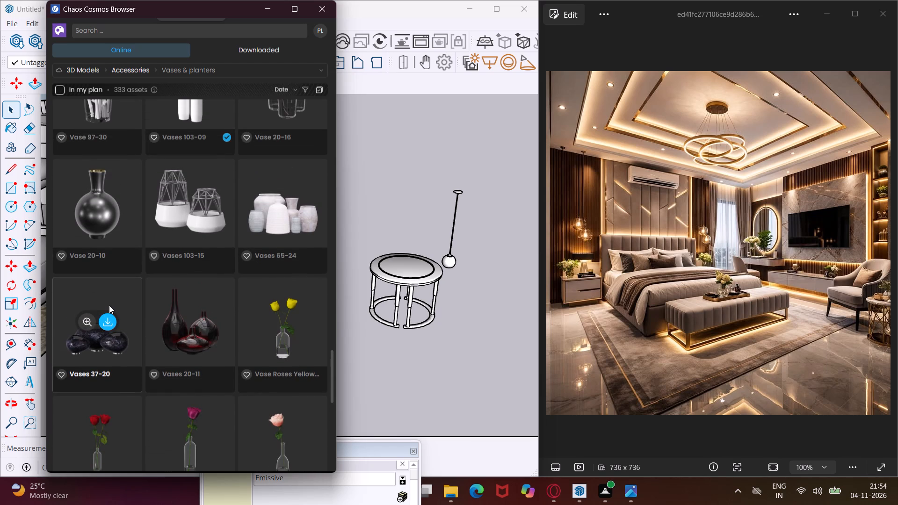
pyautogui.scroll(-3, 109, 305)
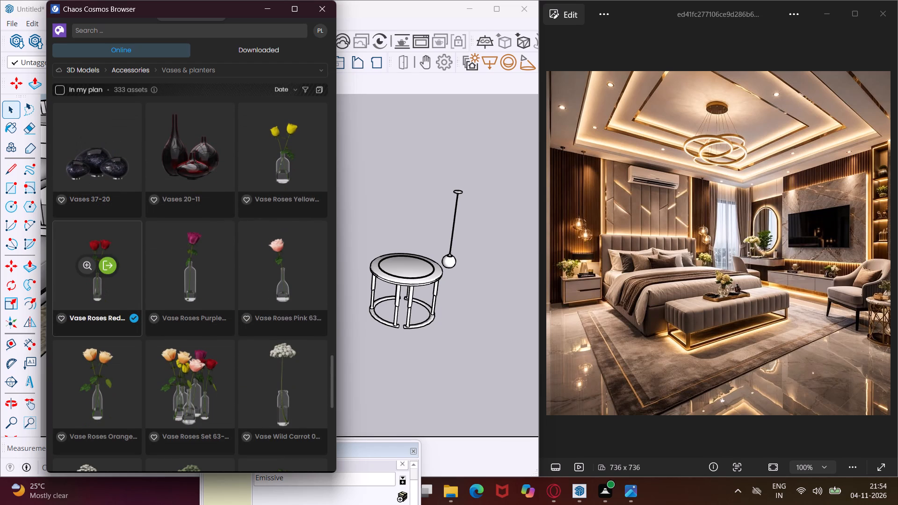
pyautogui.scroll(-3, 109, 305)
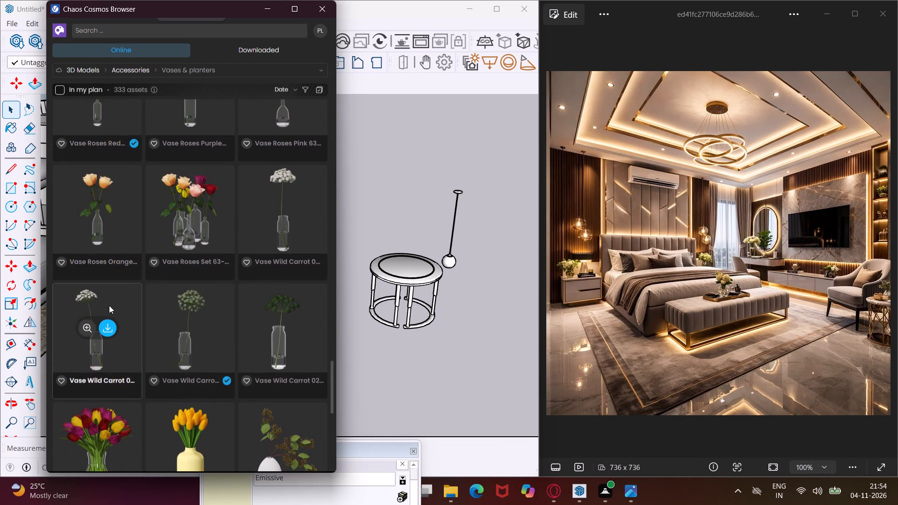
pyautogui.scroll(-7, 109, 305)
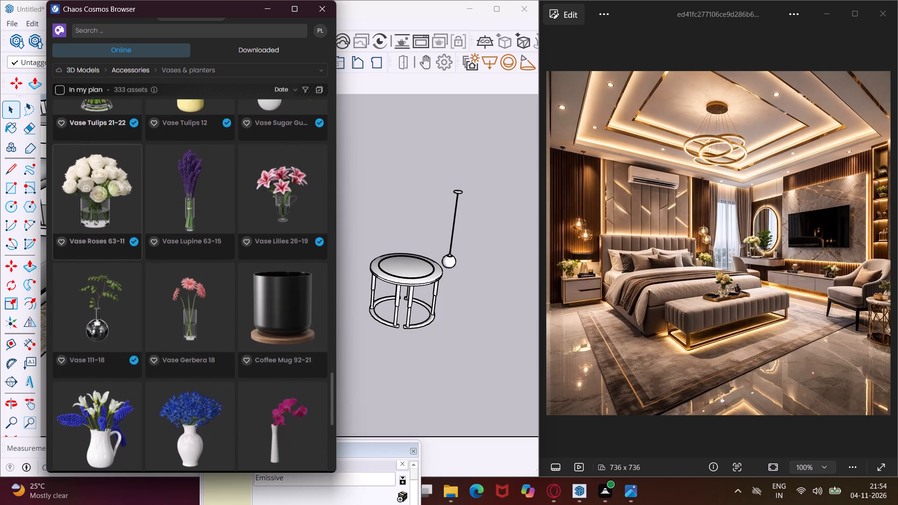
pyautogui.scroll(-3, 109, 305)
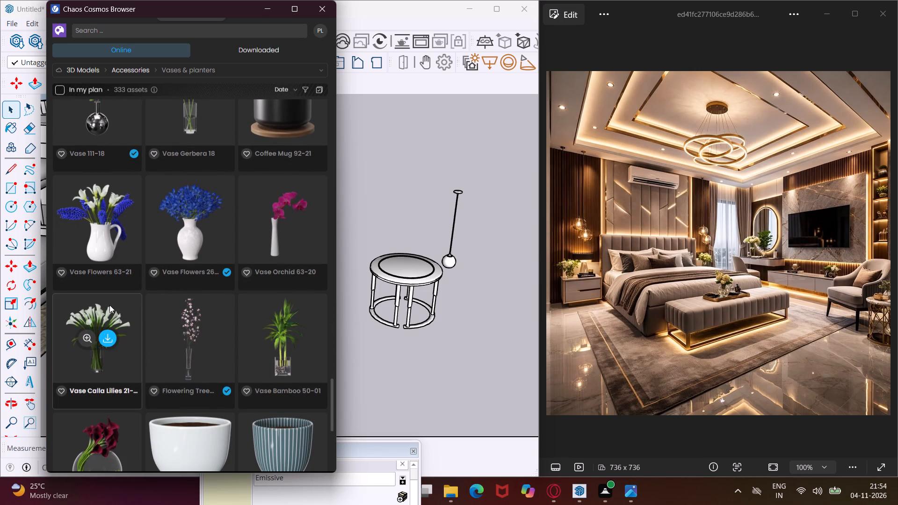
pyautogui.scroll(-1, 109, 305)
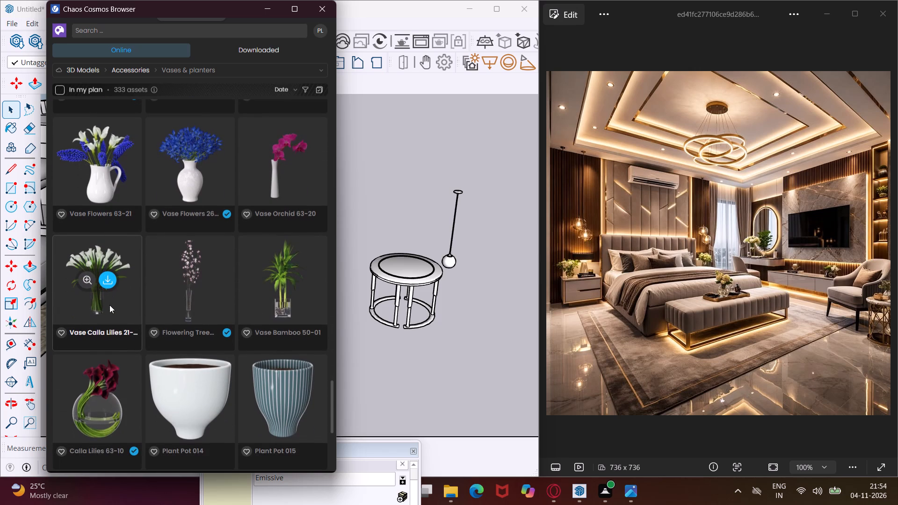
pyautogui.scroll(-7, 109, 305)
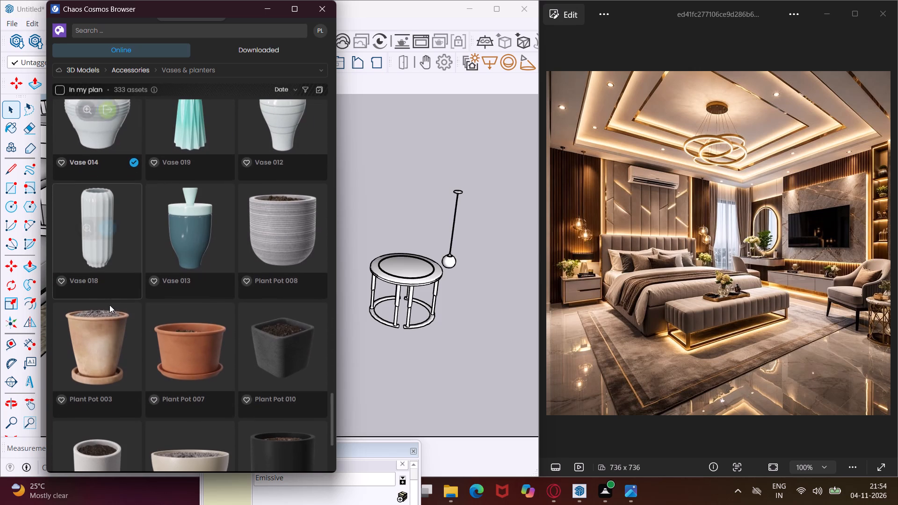
pyautogui.scroll(-18, 110, 304)
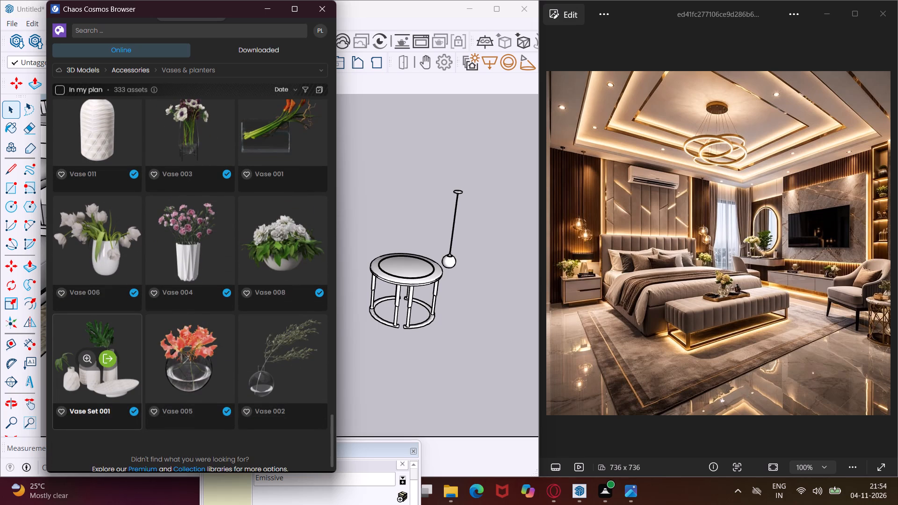
pyautogui.scroll(2, 111, 316)
pyautogui.scroll(-5, 111, 316)
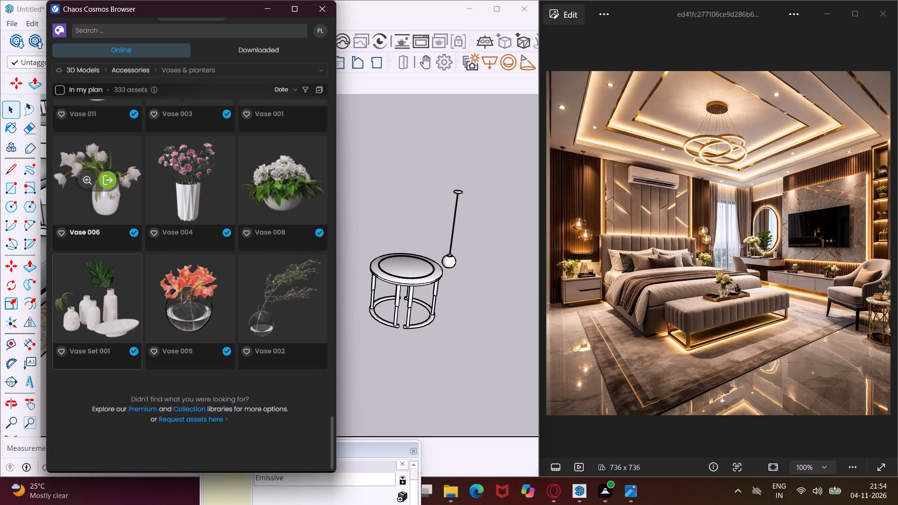
pyautogui.scroll(4, 111, 316)
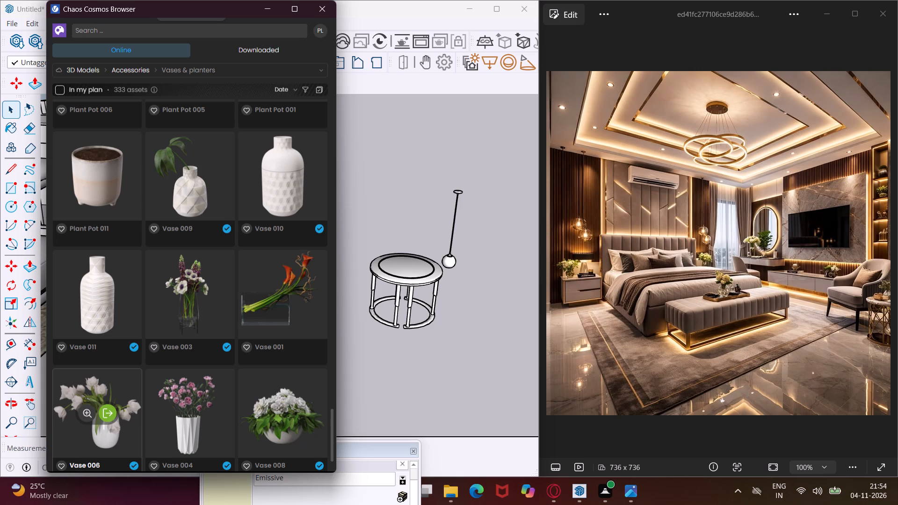
pyautogui.scroll(8, 111, 316)
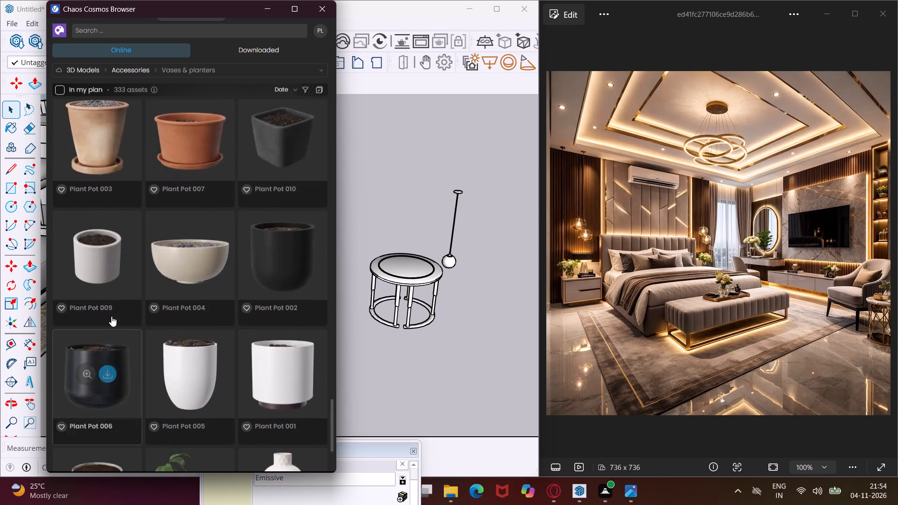
pyautogui.scroll(8, 111, 316)
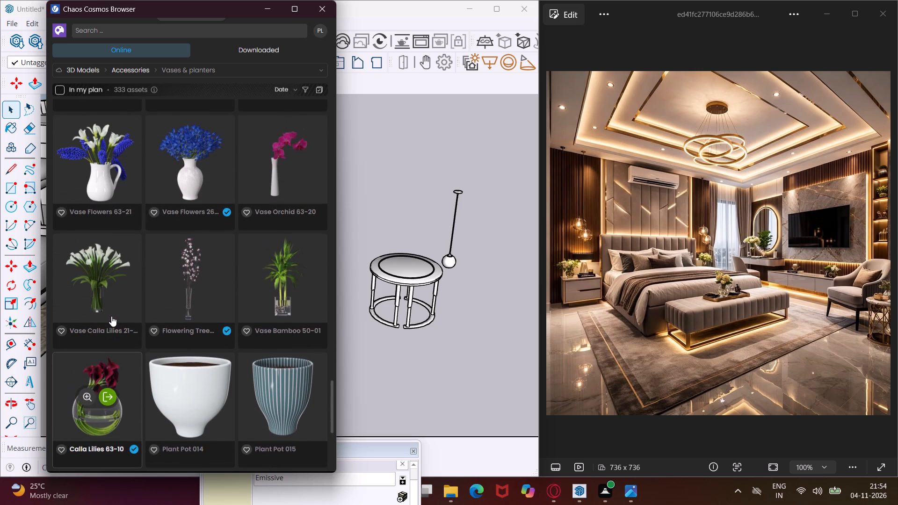
pyautogui.scroll(4, 111, 316)
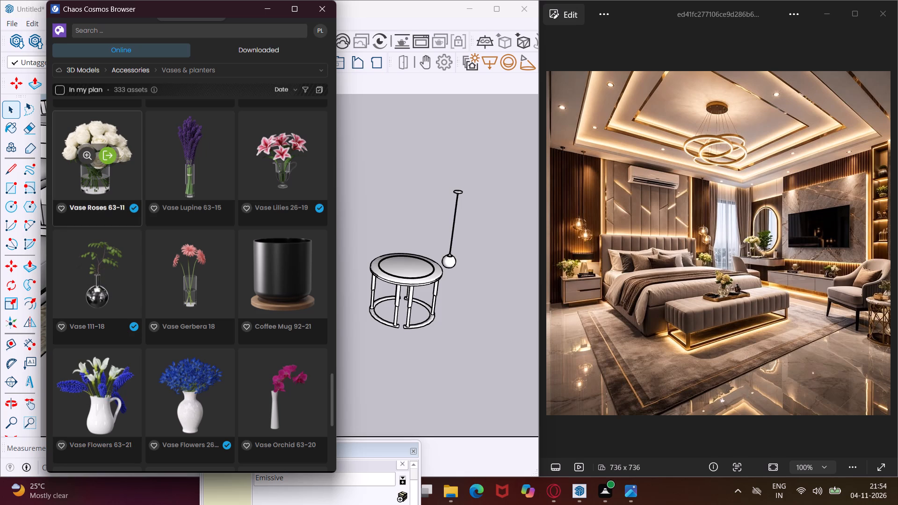
# Import the Vase Roses 63-11 model and place it on top of the bench at the foot of the bed.
pyautogui.click(103, 156)
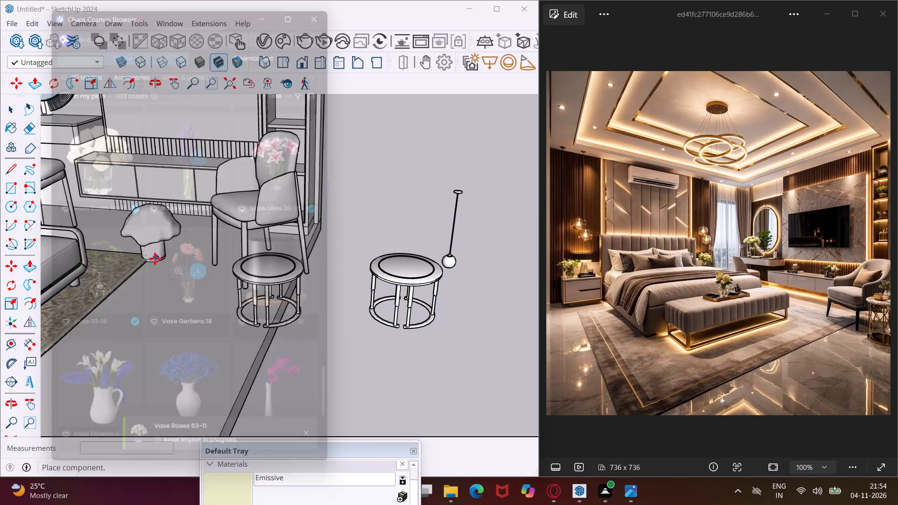
pyautogui.scroll(-5, 191, 301)
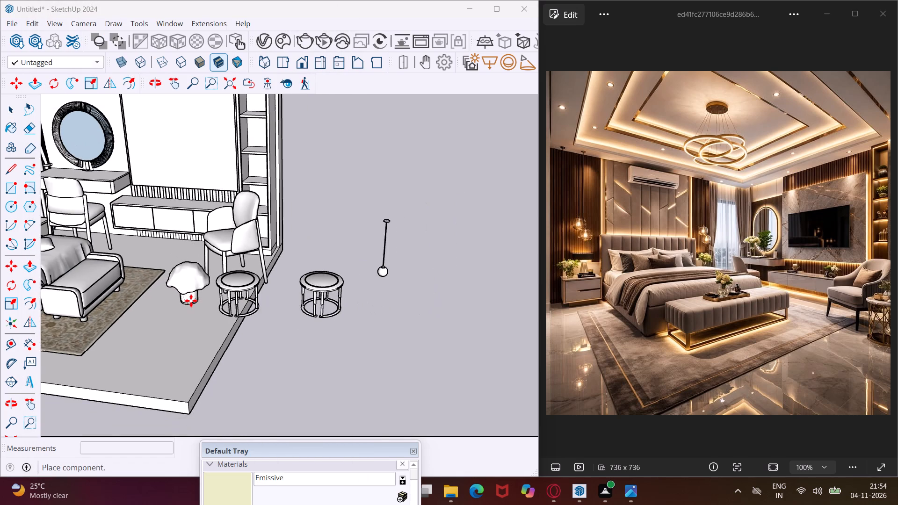
pyautogui.scroll(-5, 191, 301)
pyautogui.moveTo(191, 301); pyautogui.dragTo(257, 319, button='middle')
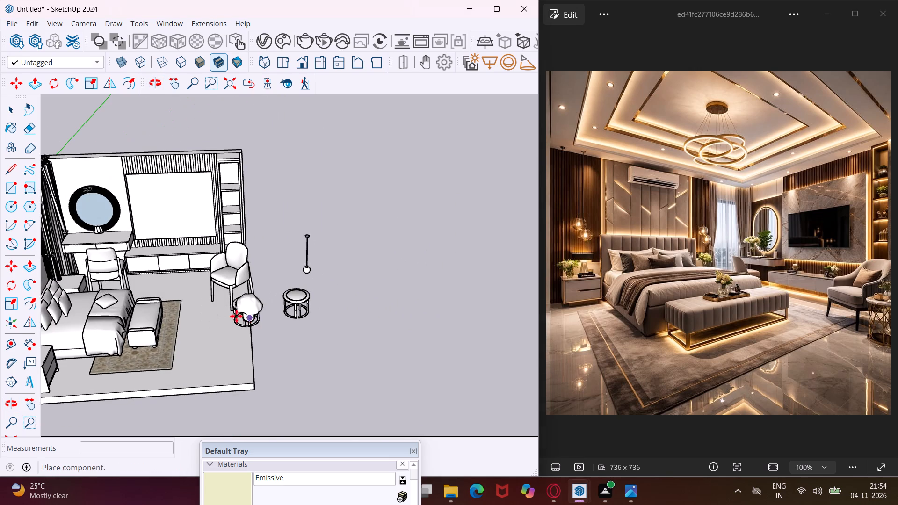
pyautogui.scroll(10, 145, 319)
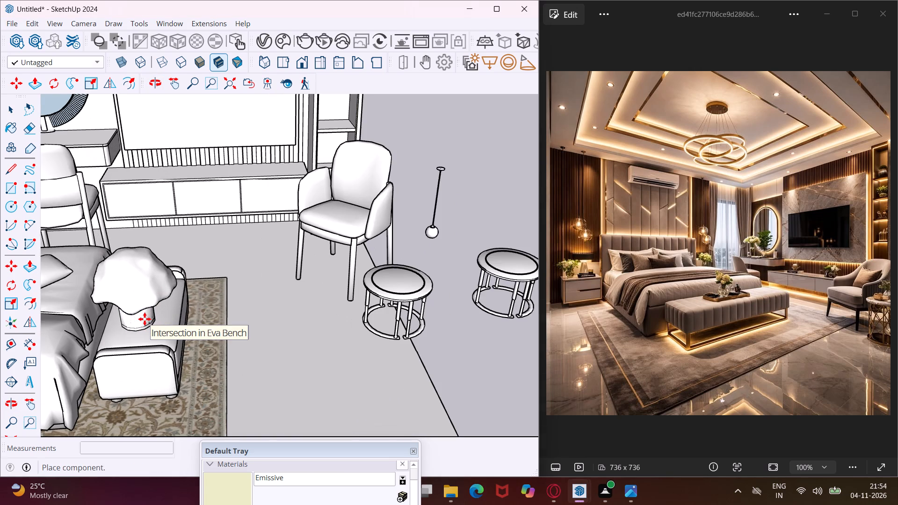
pyautogui.click(151, 313)
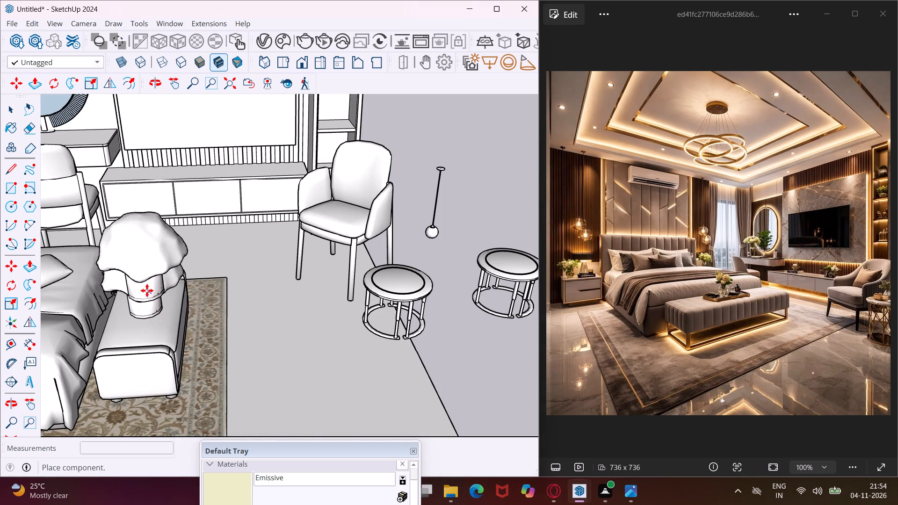
# Place another rose vase on the nightstand on the side of the bed away from the dressing table.
pyautogui.scroll(-16, 147, 289)
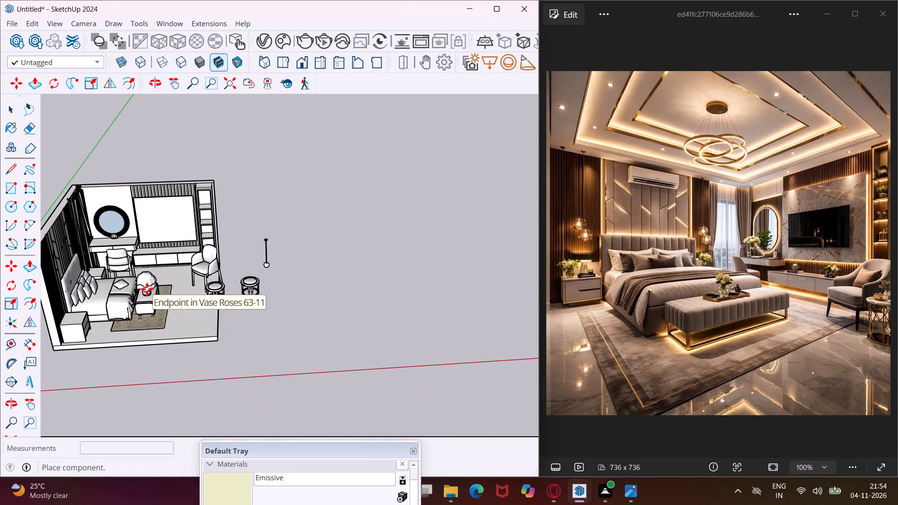
pyautogui.scroll(8, 68, 318)
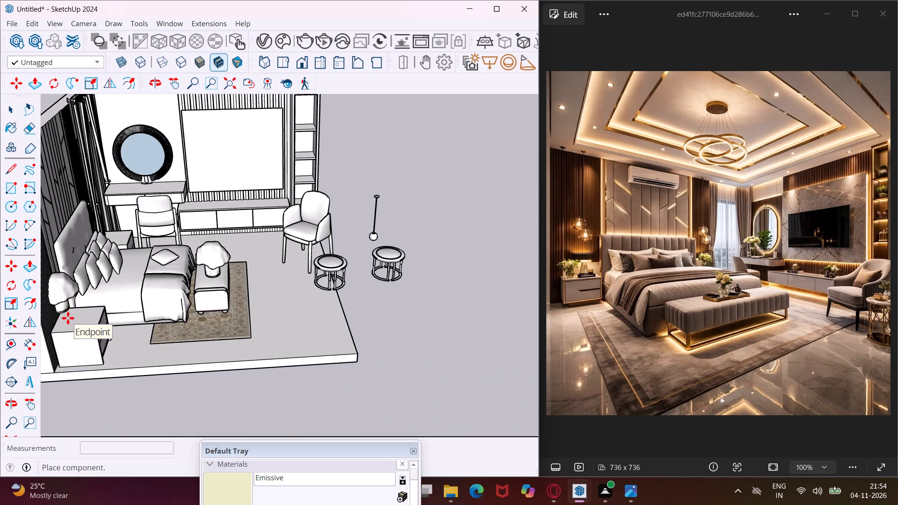
pyautogui.scroll(11, 68, 318)
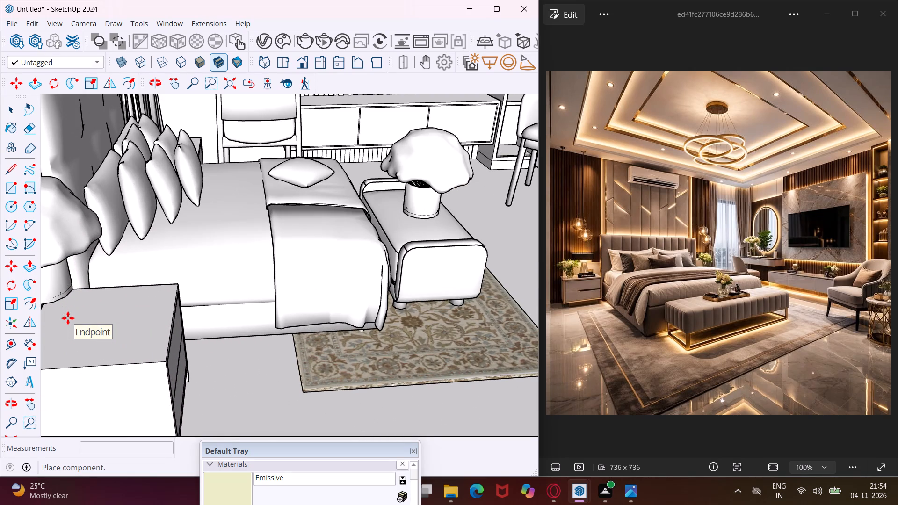
pyautogui.scroll(-2, 68, 318)
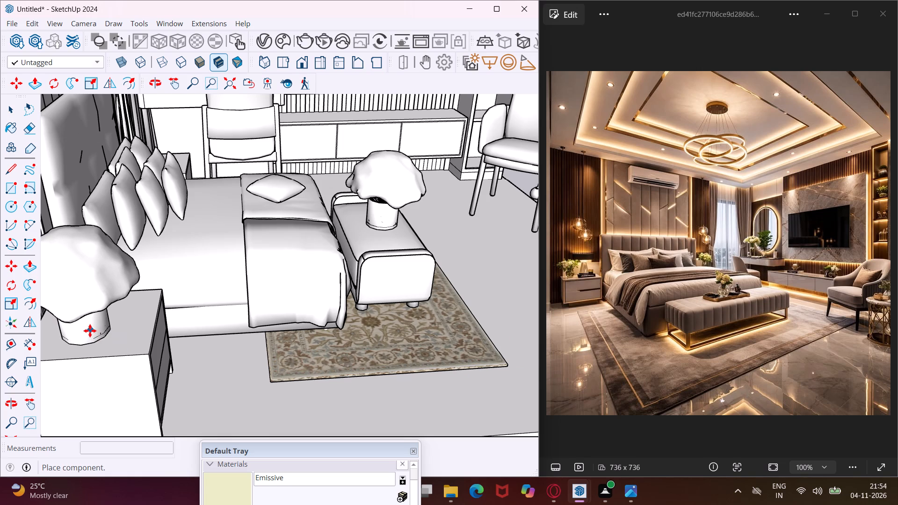
pyautogui.click(90, 331)
# Place a rose vase on the other nightstand, between the bed and the dressing table chair.
pyautogui.moveTo(94, 321); pyautogui.dragTo(23, 382, button='middle')
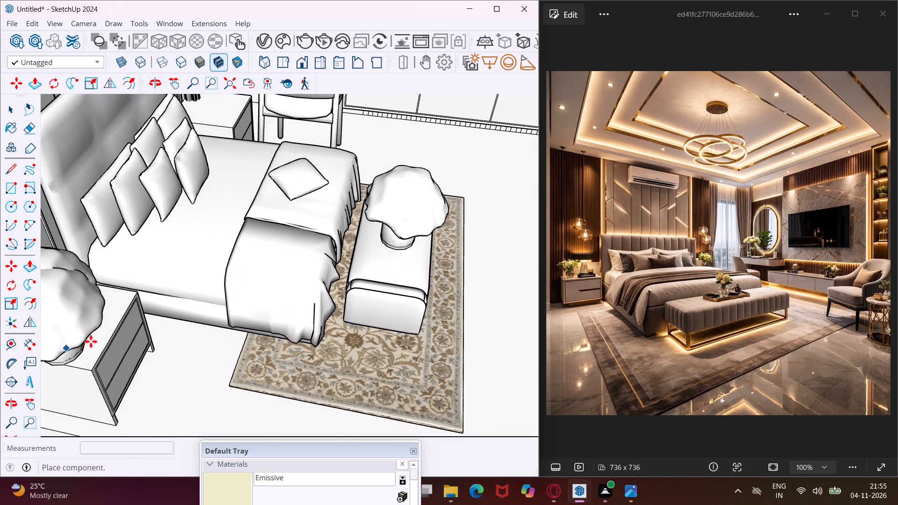
pyautogui.scroll(-9, 99, 336)
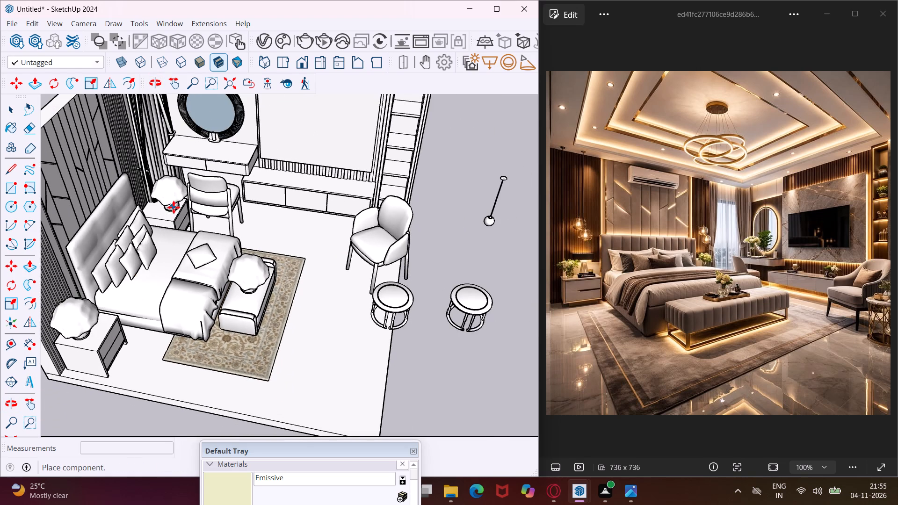
pyautogui.scroll(11, 174, 207)
pyautogui.click(161, 208)
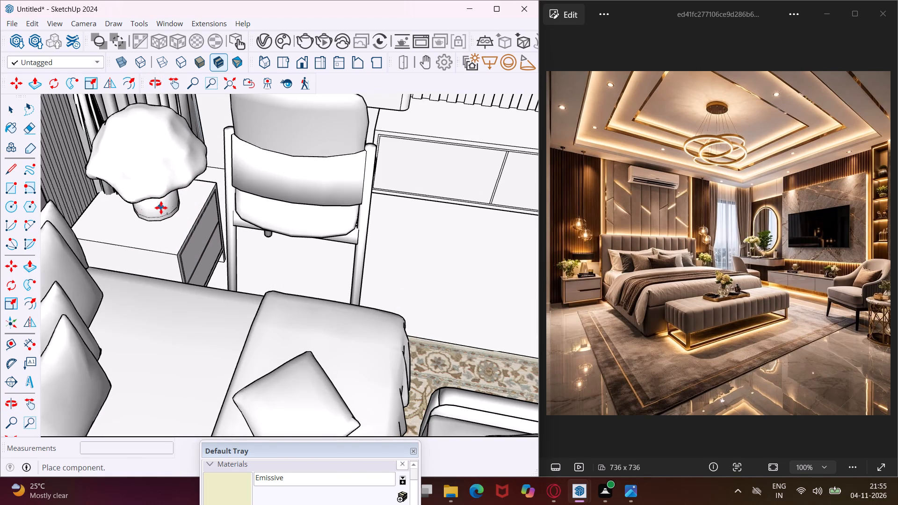
# Place a rose vase on the dressing table beside the round mirror and end the vase placement.
pyautogui.scroll(-10, 148, 229)
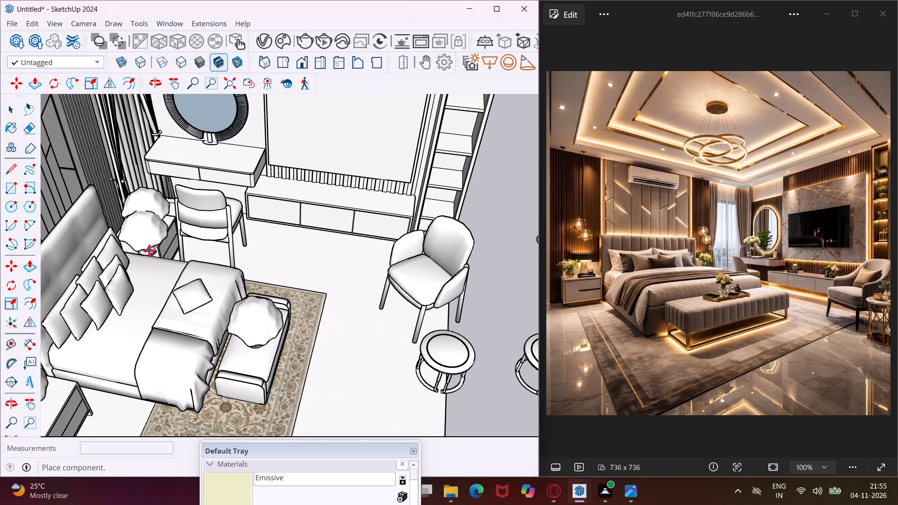
pyautogui.scroll(7, 177, 152)
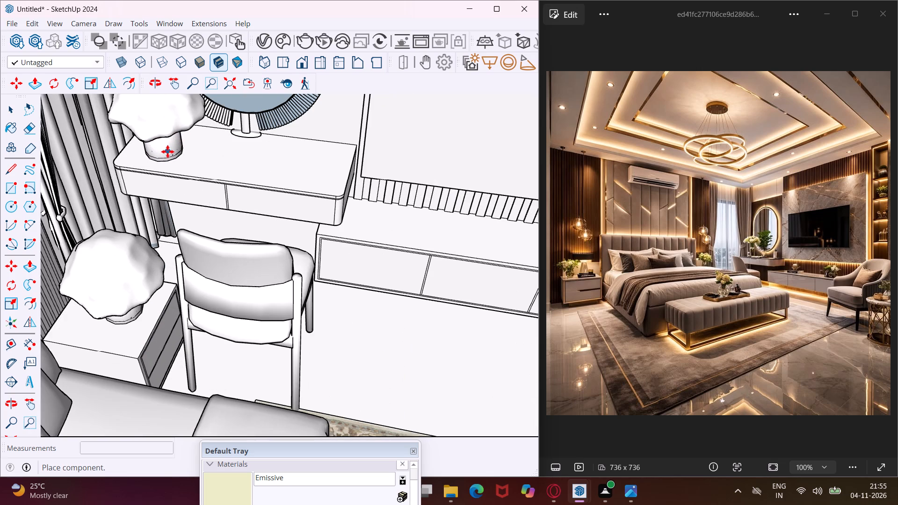
pyautogui.click(166, 151)
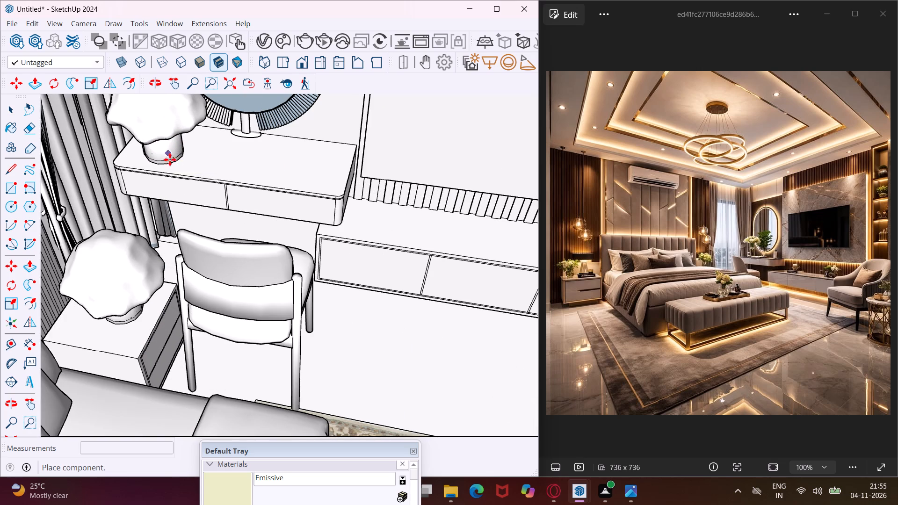
pyautogui.press('Escape')
# Delete the spare round coffee table standing outside the room.
pyautogui.scroll(-6, 188, 174)
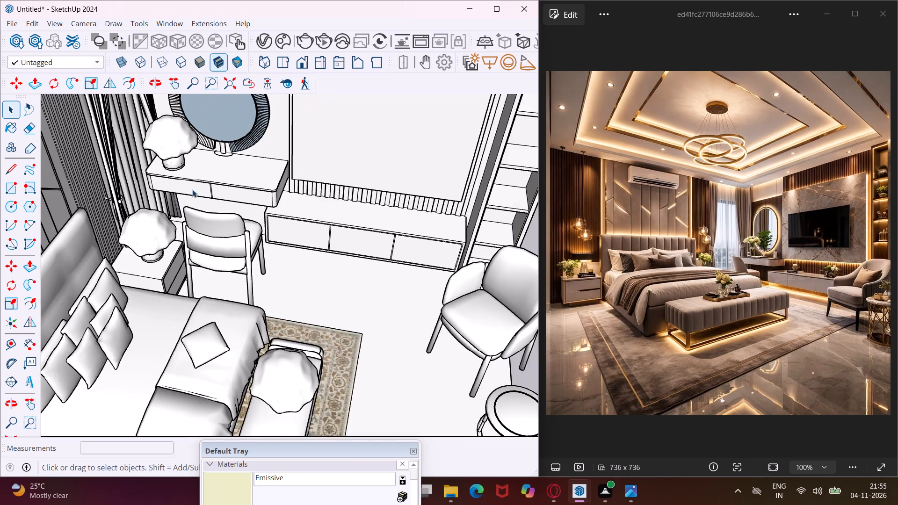
pyautogui.scroll(-5, 192, 189)
pyautogui.moveTo(158, 279); pyautogui.dragTo(203, 179, button='middle')
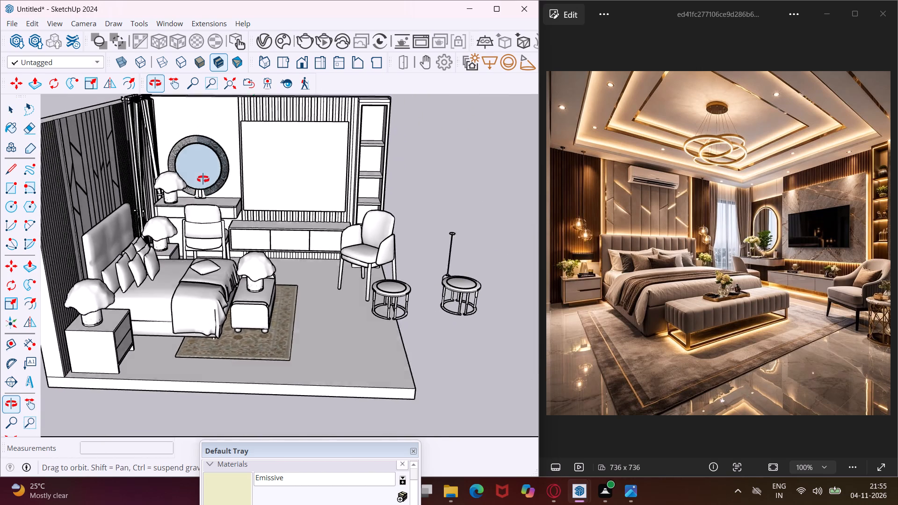
pyautogui.moveTo(203, 179); pyautogui.dragTo(247, 179, button='middle')
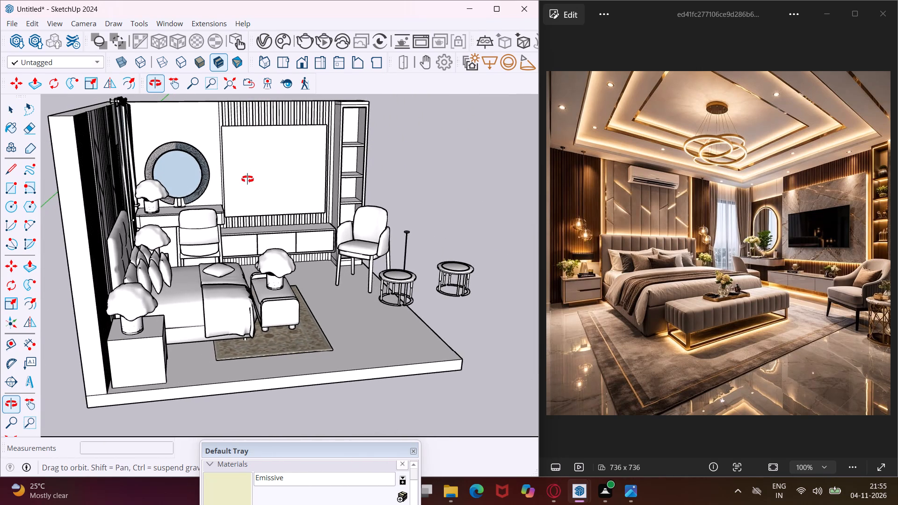
pyautogui.moveTo(247, 179); pyautogui.dragTo(101, 231, button='middle')
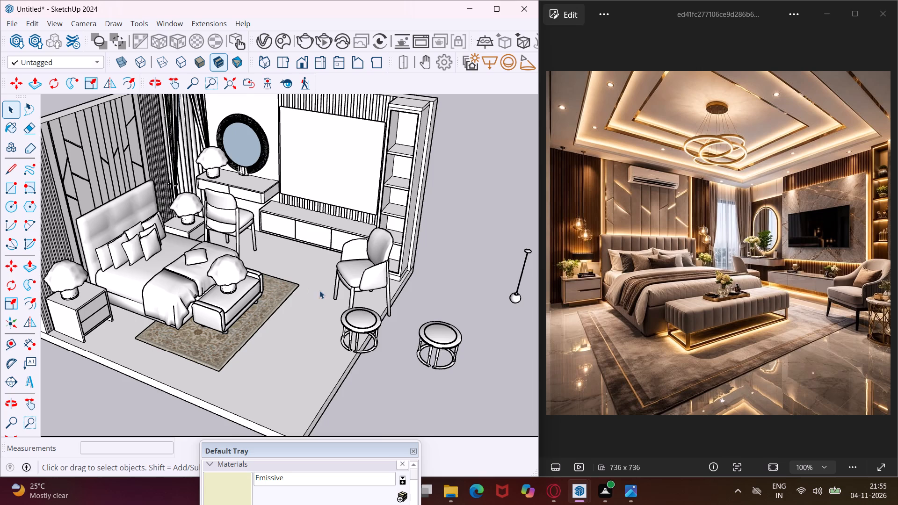
pyautogui.click(430, 346)
pyautogui.press('Delete')
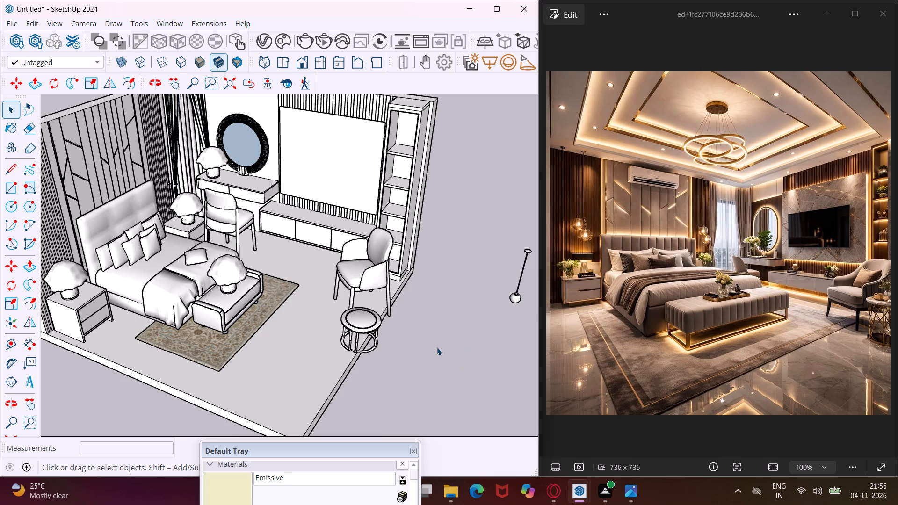
# Scale the round coffee table by the armchair by 1.31 in height, 1.08 along red and about 1.05 along green.
pyautogui.scroll(7, 377, 335)
pyautogui.click(352, 325)
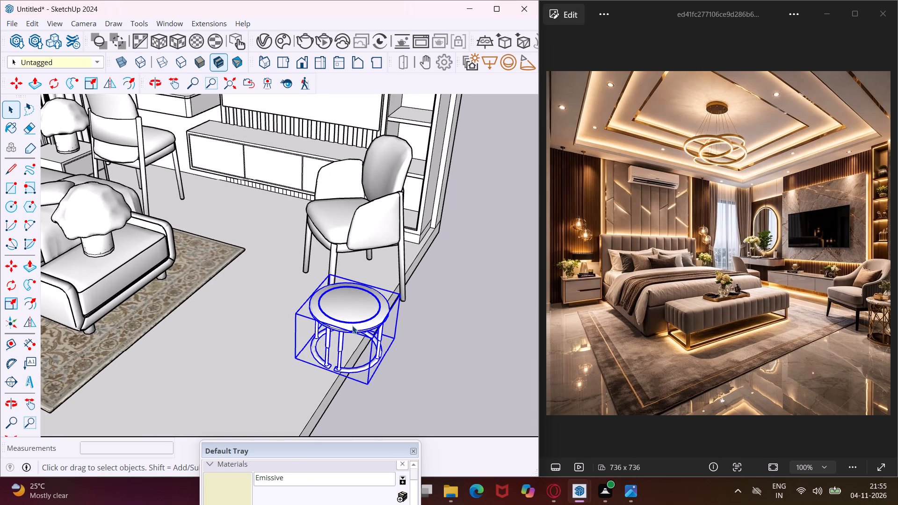
pyautogui.click(11, 304)
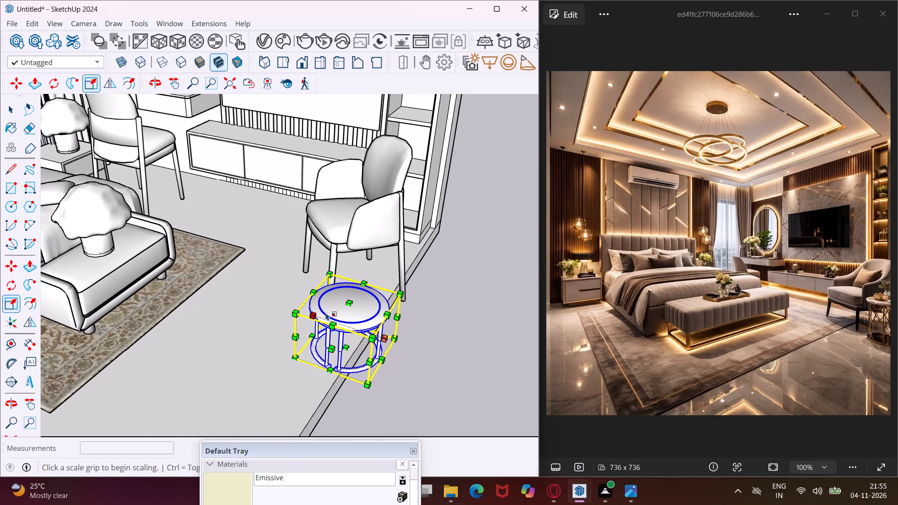
pyautogui.click(346, 304)
pyautogui.click(347, 289)
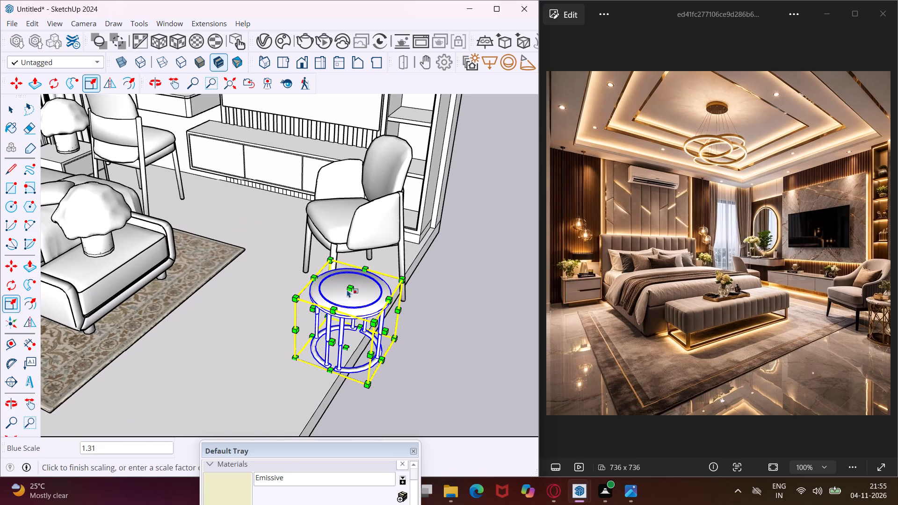
pyautogui.click(311, 312)
pyautogui.click(308, 309)
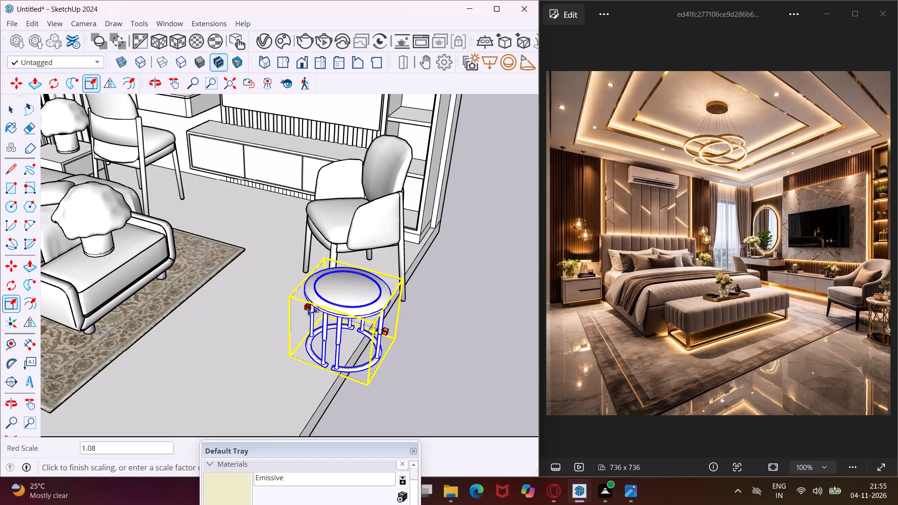
pyautogui.click(330, 339)
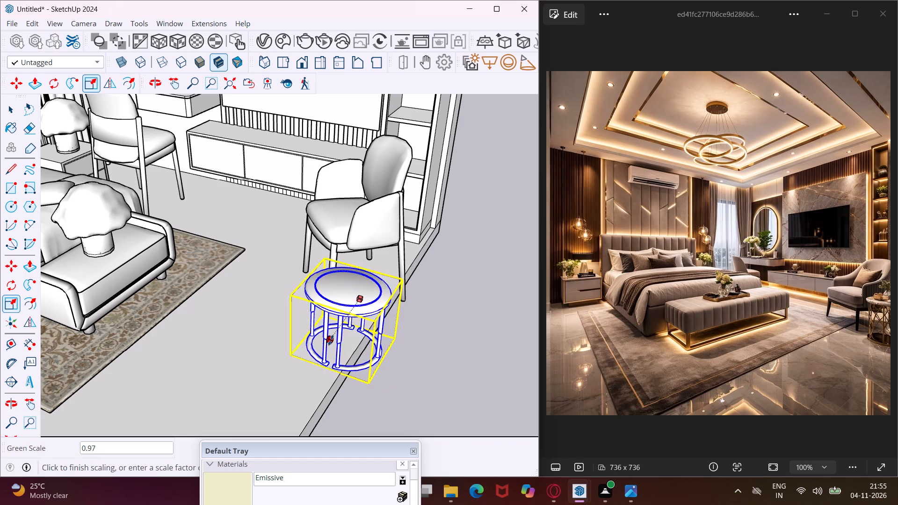
pyautogui.click(326, 344)
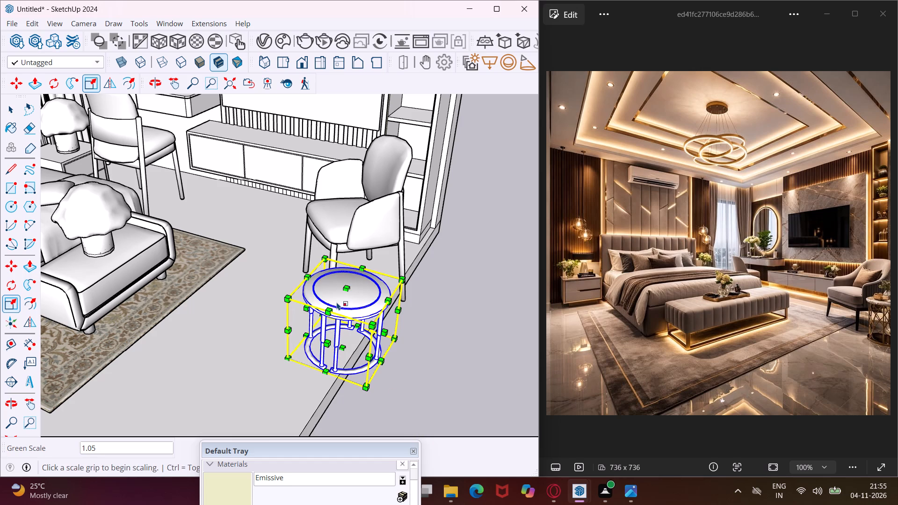
# Enlarge the round coffee table further by 1.20 in height, 1.12 along green and 1.02 along red.
pyautogui.click(344, 292)
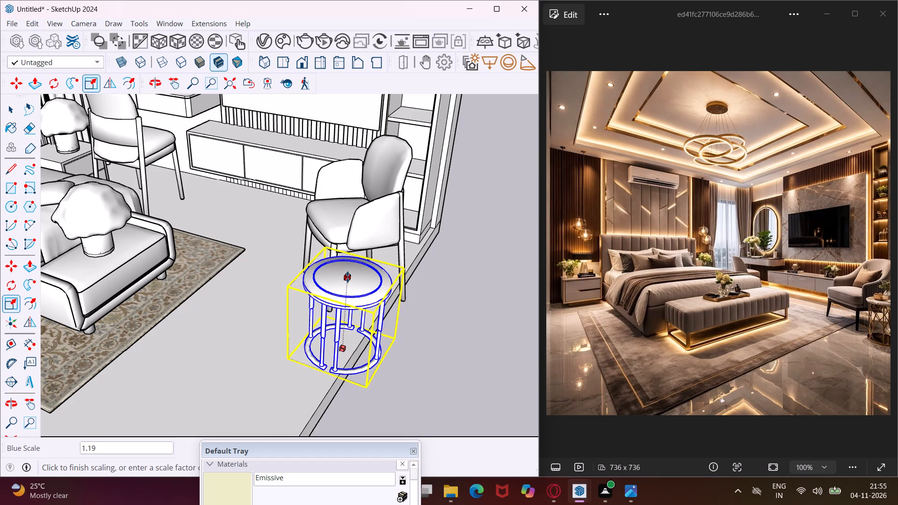
pyautogui.click(348, 277)
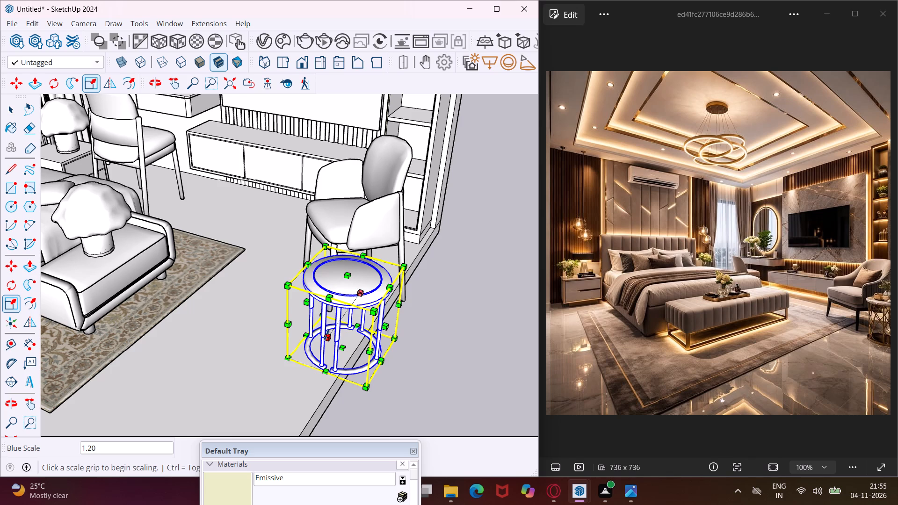
pyautogui.click(326, 335)
pyautogui.click(323, 342)
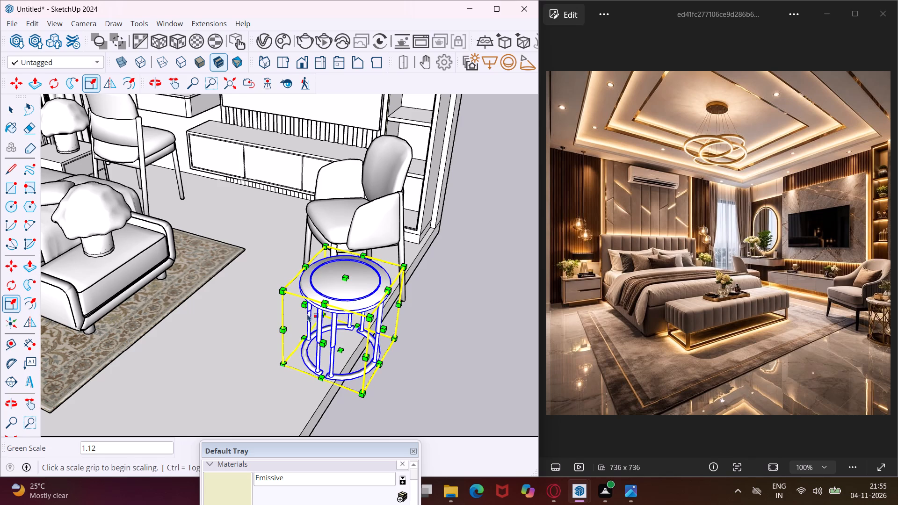
pyautogui.click(305, 305)
pyautogui.click(304, 304)
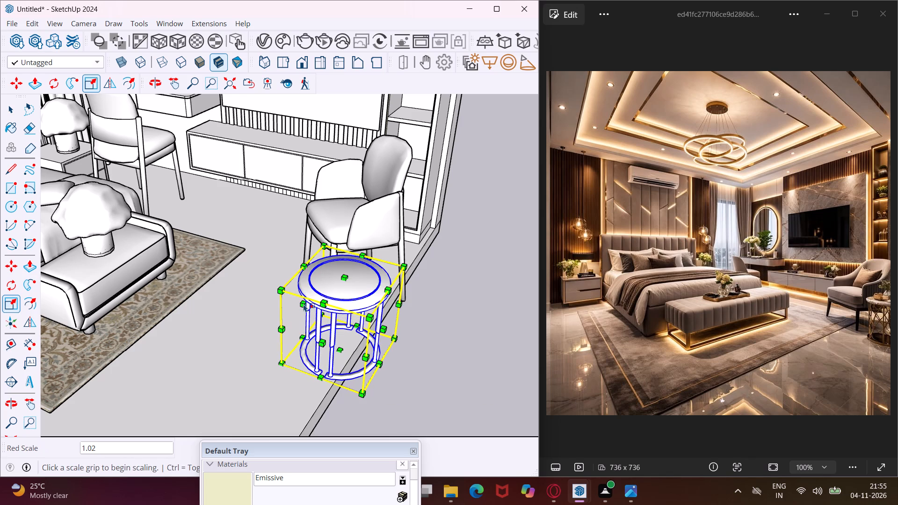
pyautogui.press('Escape')
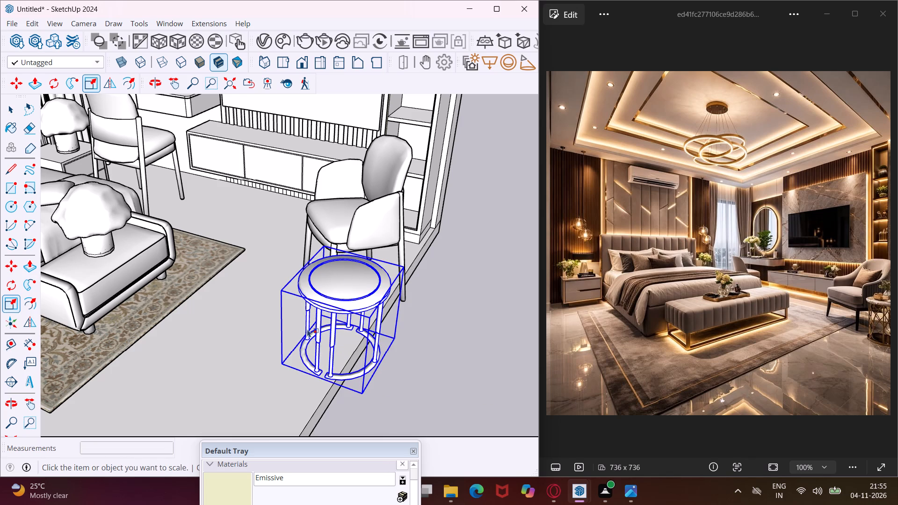
pyautogui.press('space')
pyautogui.click(435, 352)
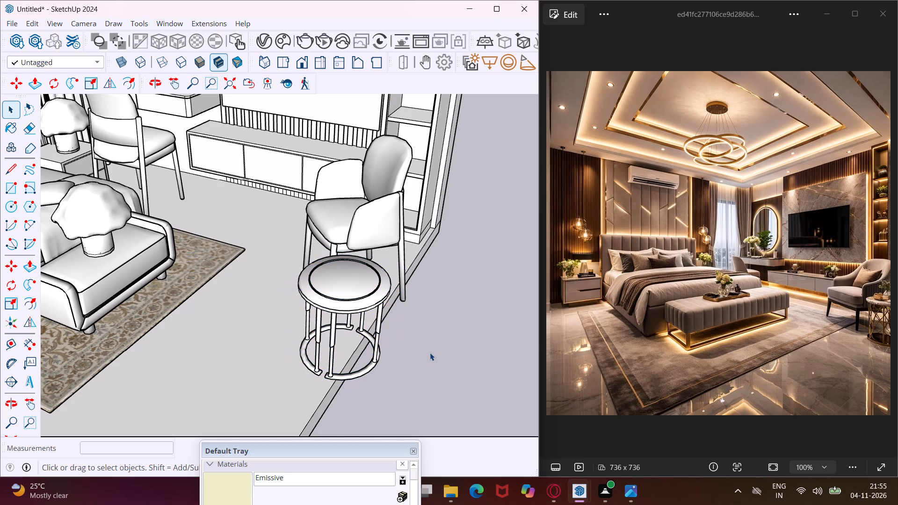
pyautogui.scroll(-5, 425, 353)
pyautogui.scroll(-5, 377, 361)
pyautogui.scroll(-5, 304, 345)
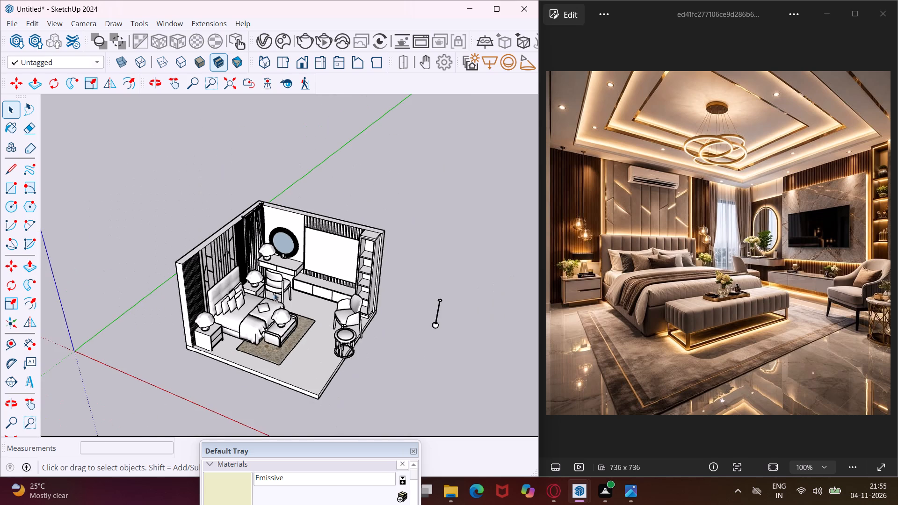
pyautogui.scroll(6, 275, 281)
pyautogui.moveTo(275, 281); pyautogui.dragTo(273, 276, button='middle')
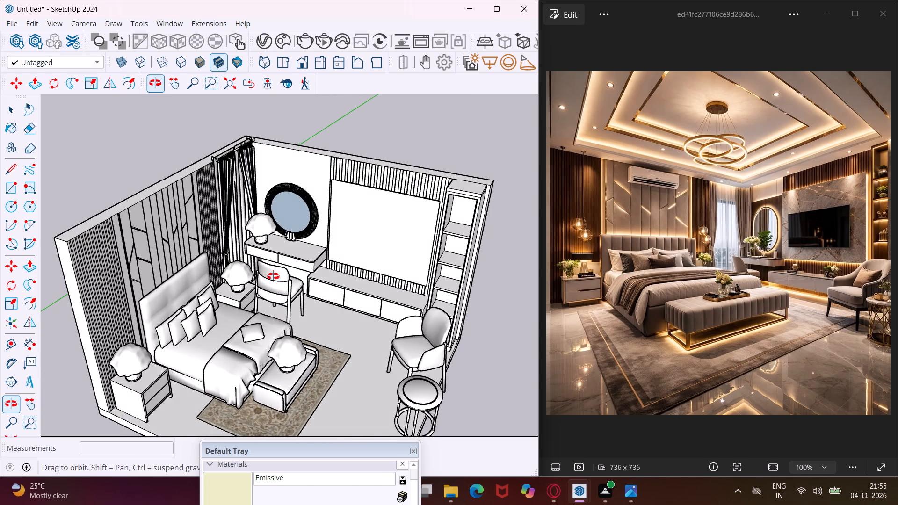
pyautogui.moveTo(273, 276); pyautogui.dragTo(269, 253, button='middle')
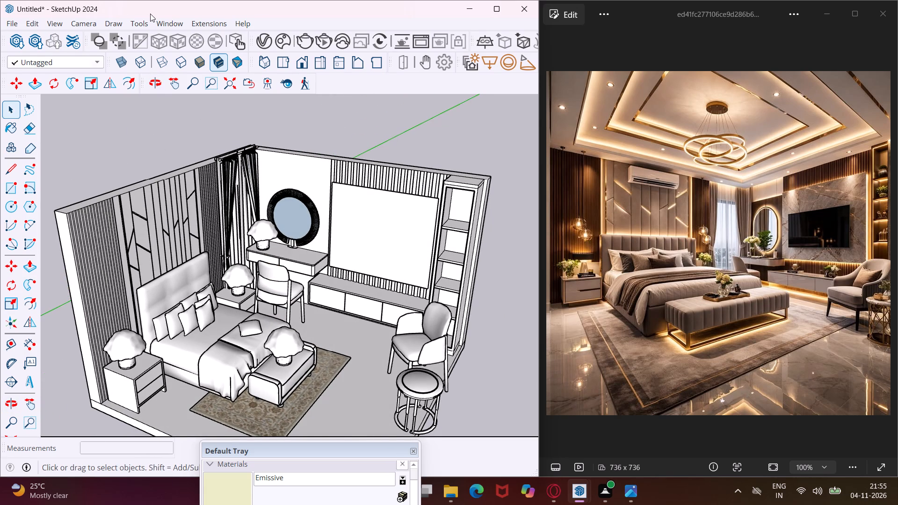
# Open the 3D Warehouse and search its models for "tv".
pyautogui.click(157, 22)
pyautogui.click(188, 115)
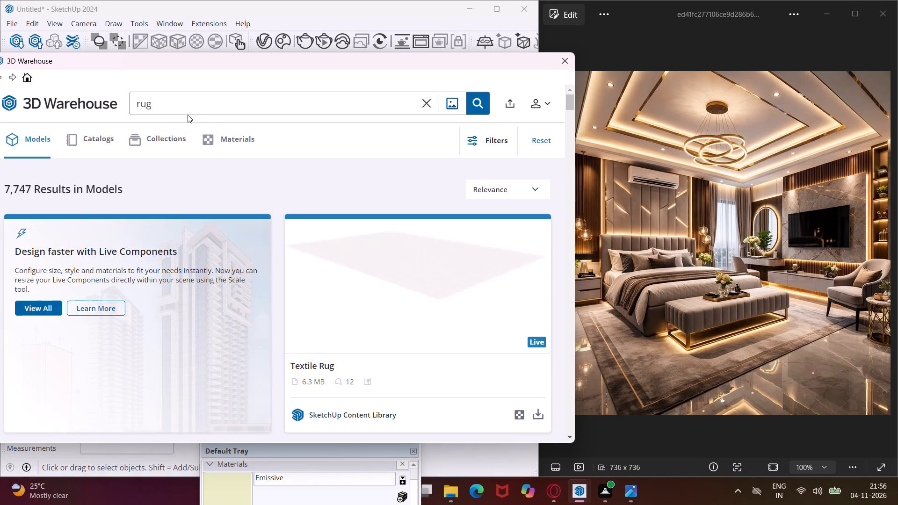
pyautogui.click(202, 102)
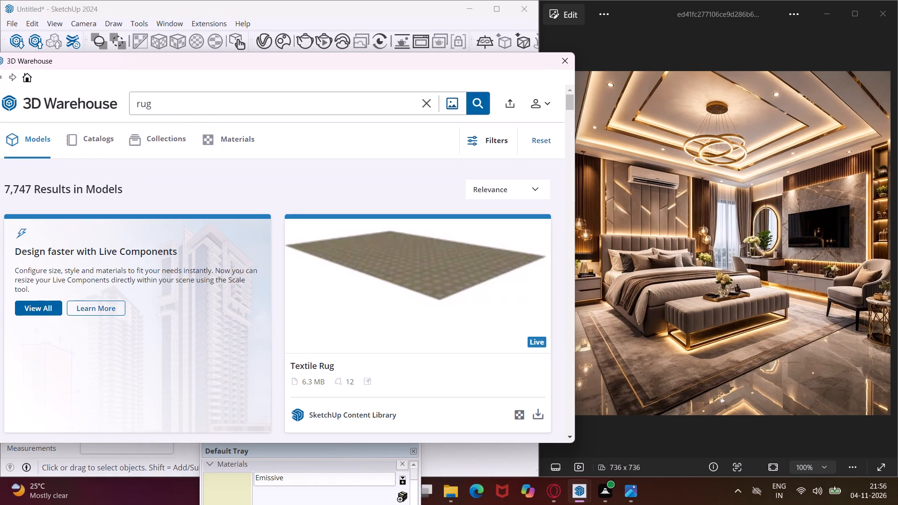
pyautogui.press('BackSpace')
pyautogui.press('BackSpace')
pyautogui.press('BackSpace')
pyautogui.press('BackSpace')
pyautogui.press('BackSpace')
pyautogui.press('BackSpace')
pyautogui.press('BackSpace')
pyautogui.press('BackSpace')
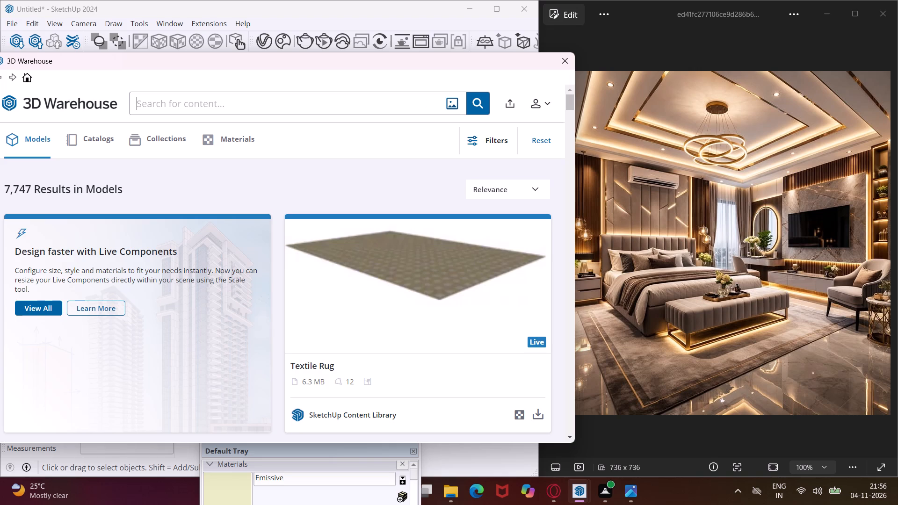
pyautogui.write('tv')
pyautogui.press('Return')
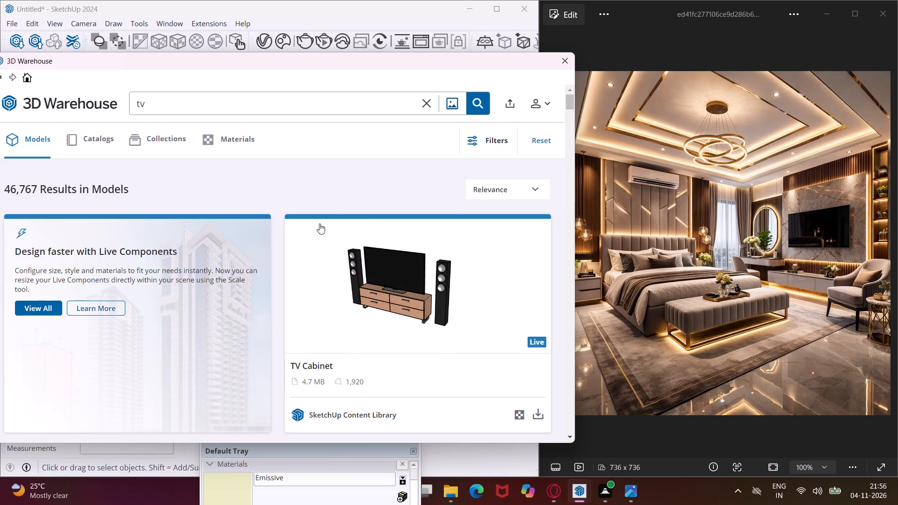
# Load the black flat-screen "Tv" model (109 KB) into the scene and place it outside the room near the round side table.
pyautogui.scroll(-6, 306, 234)
pyautogui.scroll(-7, 263, 250)
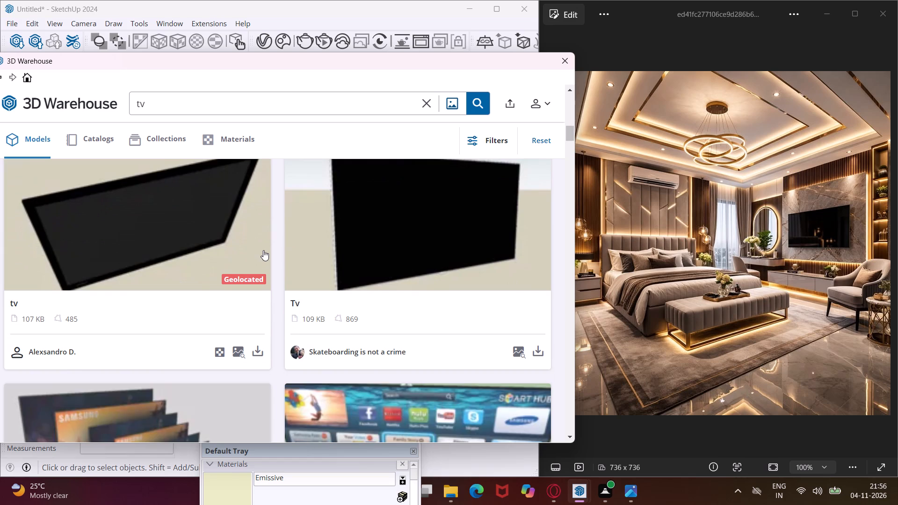
pyautogui.click(537, 352)
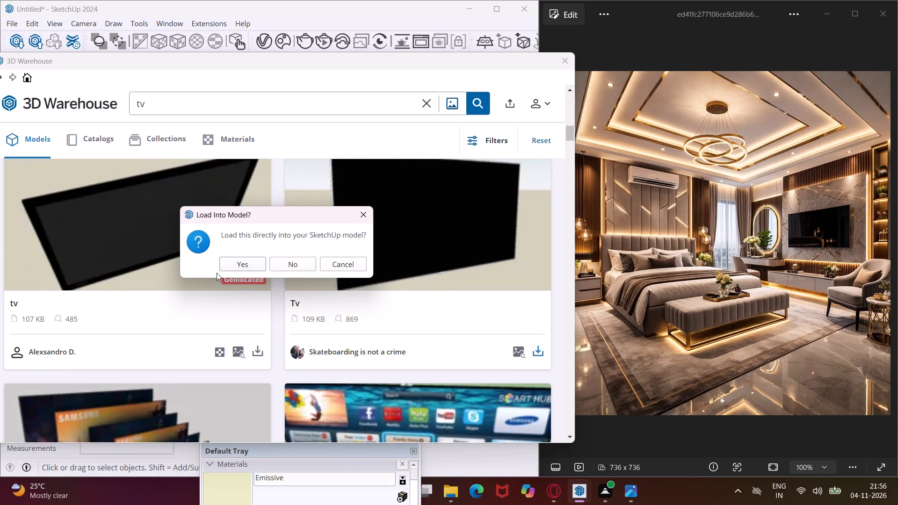
pyautogui.click(230, 266)
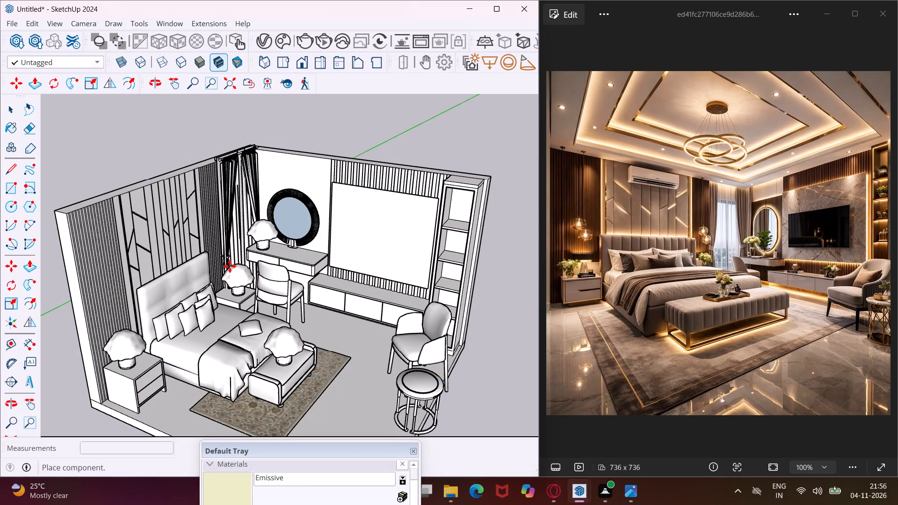
pyautogui.scroll(-4, 181, 284)
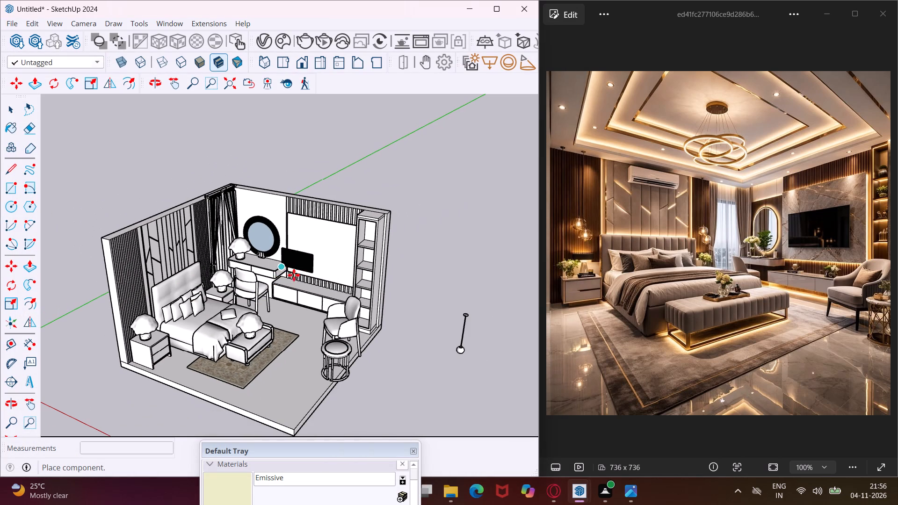
pyautogui.click(391, 385)
# Scale the new TV in depth along green and stretch its width along red.
pyautogui.scroll(2, 441, 401)
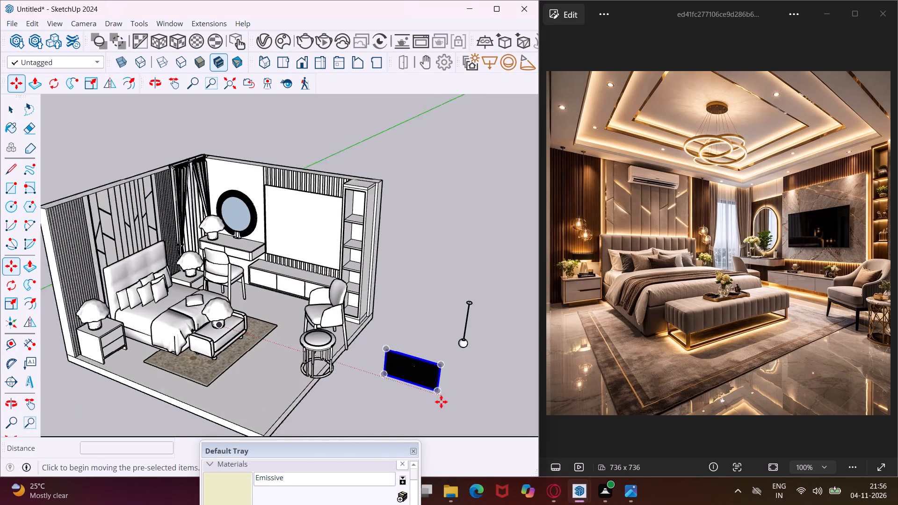
pyautogui.scroll(2, 441, 402)
pyautogui.moveTo(423, 397); pyautogui.dragTo(331, 340, button='middle')
pyautogui.scroll(1, 422, 397)
pyautogui.scroll(4, 310, 322)
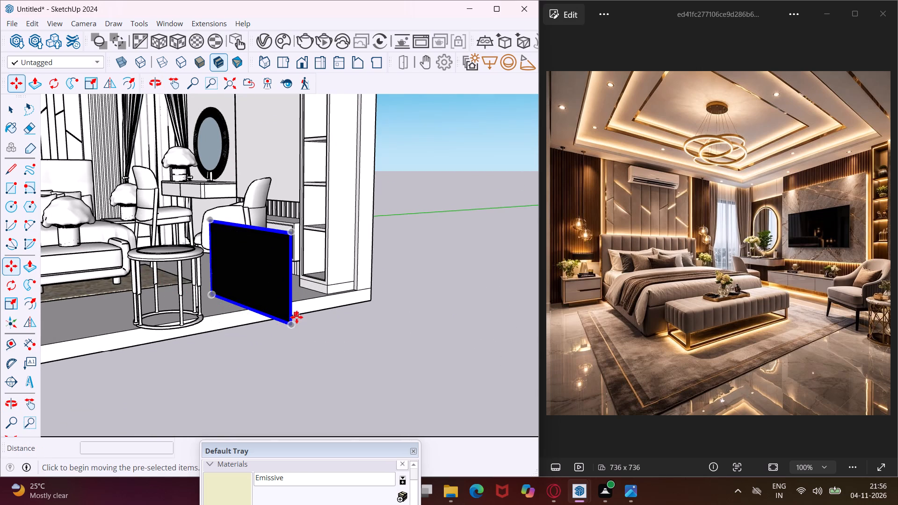
pyautogui.click(10, 299)
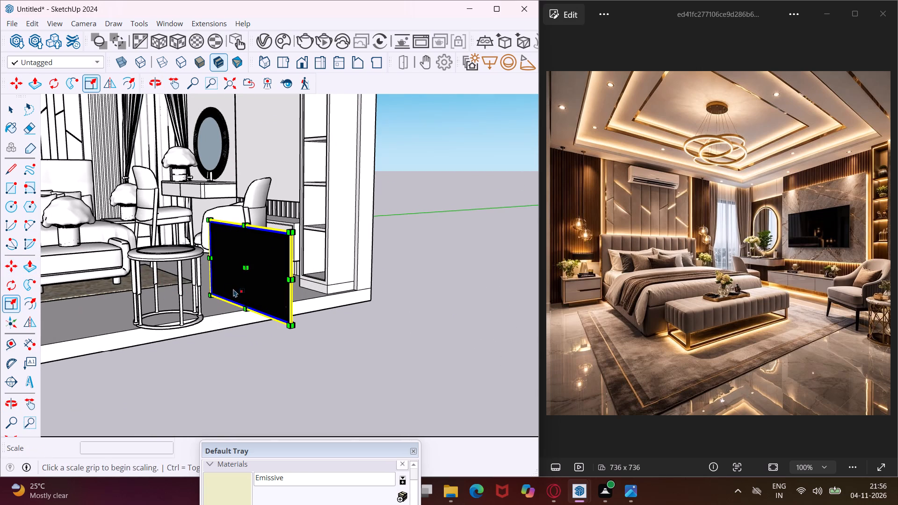
pyautogui.scroll(7, 244, 271)
pyautogui.moveTo(234, 270); pyautogui.dragTo(225, 272, button='middle')
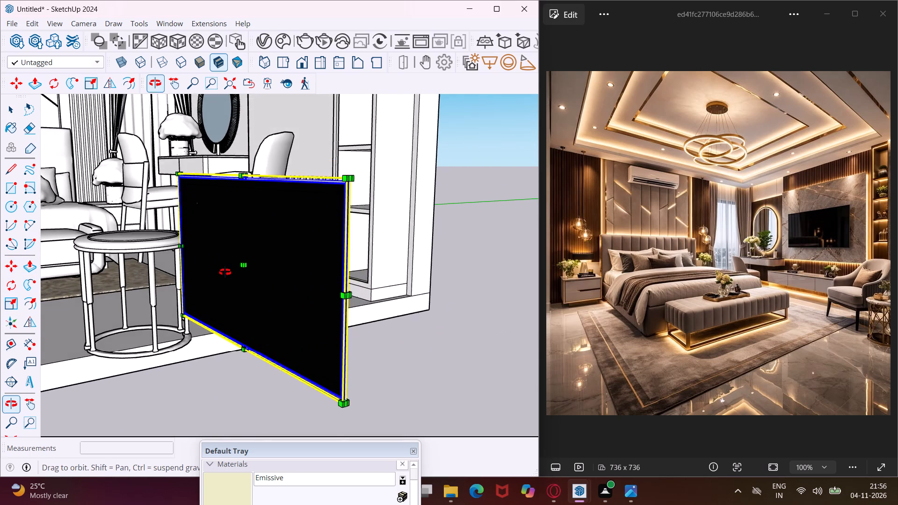
pyautogui.moveTo(225, 272); pyautogui.dragTo(224, 273, button='middle')
pyautogui.scroll(8, 224, 273)
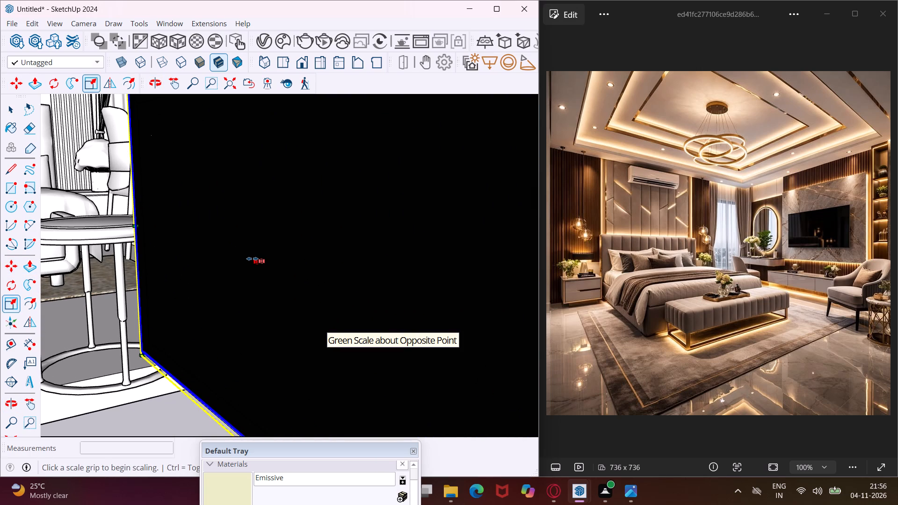
pyautogui.click(252, 259)
pyautogui.click(231, 262)
pyautogui.scroll(-5, 182, 270)
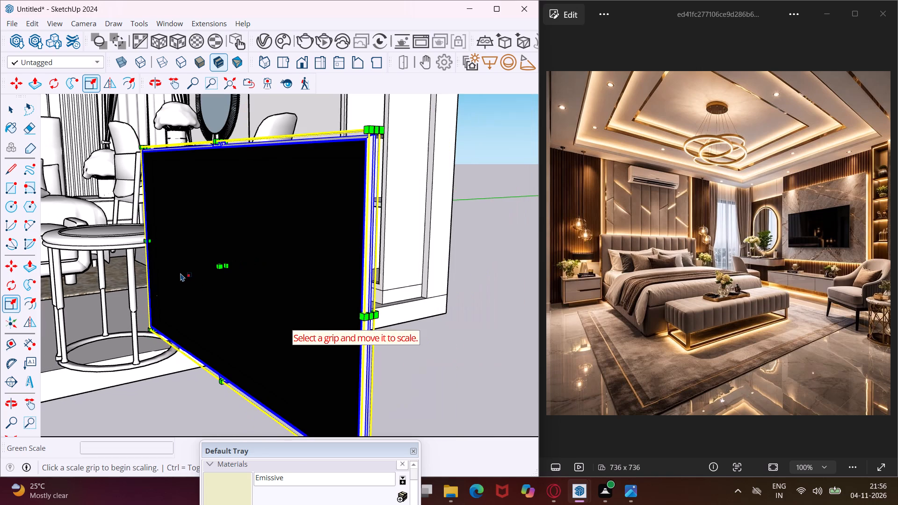
pyautogui.scroll(3, 332, 309)
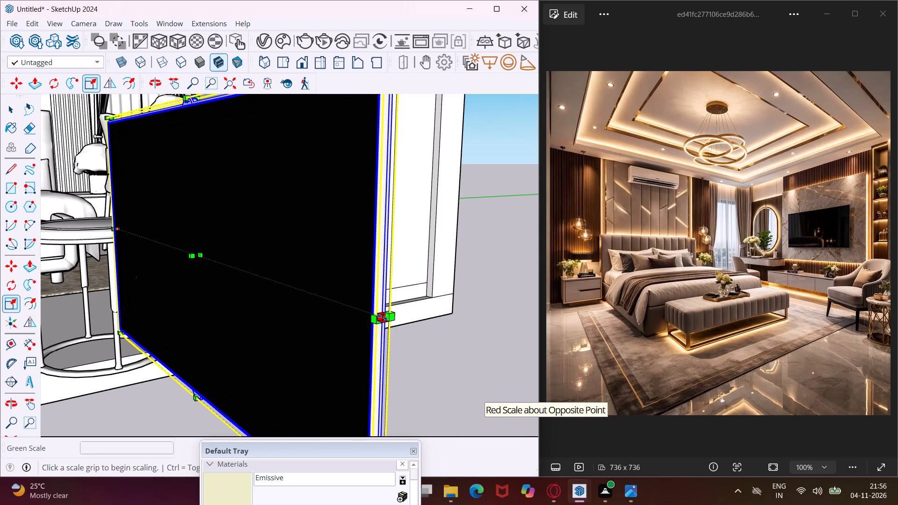
pyautogui.click(387, 316)
pyautogui.scroll(-5, 395, 326)
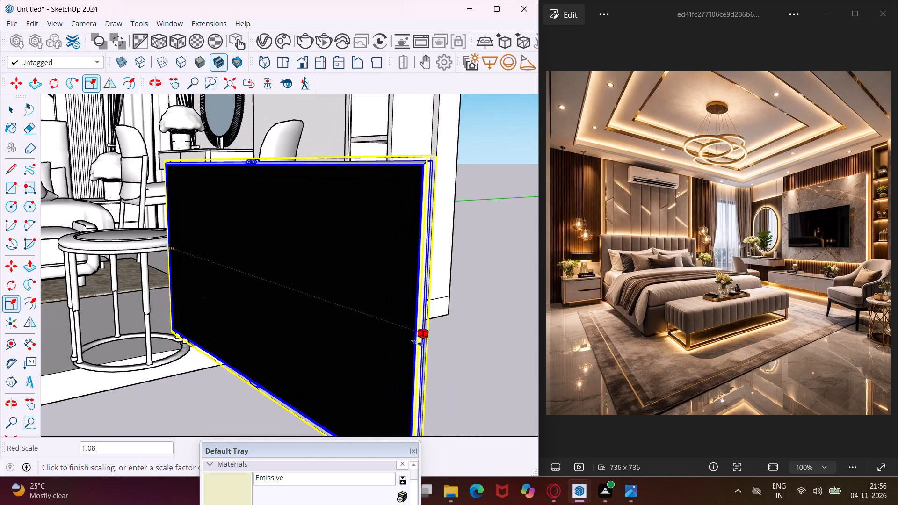
pyautogui.click(466, 366)
# Increase the TV's height by scaling it along the blue axis.
pyautogui.moveTo(370, 314); pyautogui.dragTo(369, 359, button='middle')
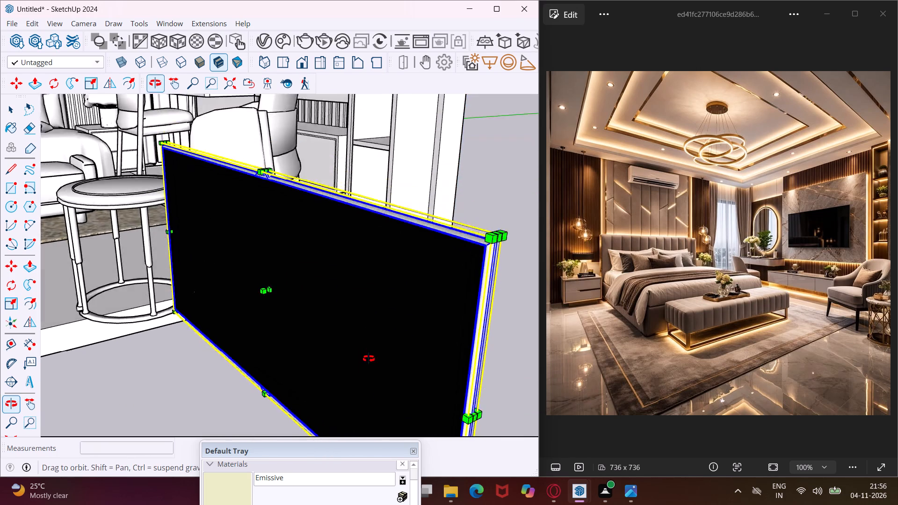
pyautogui.moveTo(369, 359); pyautogui.dragTo(371, 395, button='middle')
pyautogui.scroll(3, 288, 203)
pyautogui.scroll(-2, 275, 191)
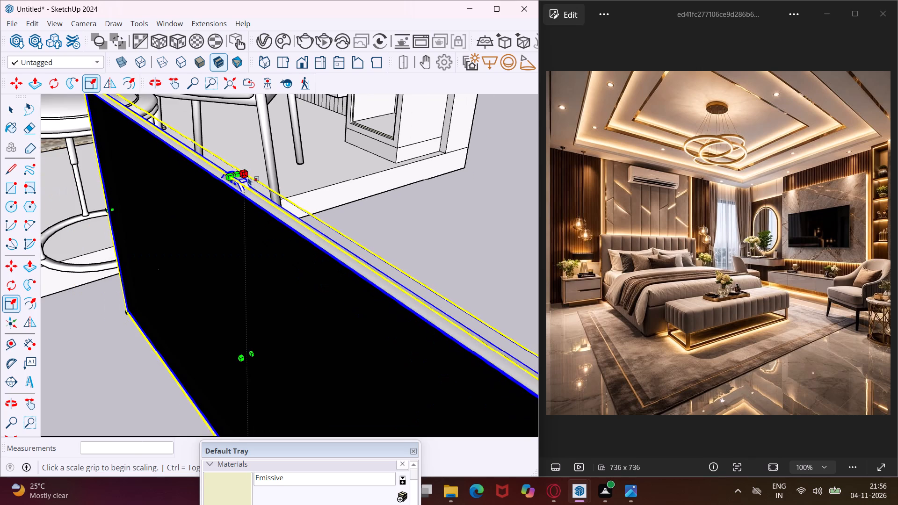
pyautogui.click(241, 174)
pyautogui.scroll(-2, 233, 148)
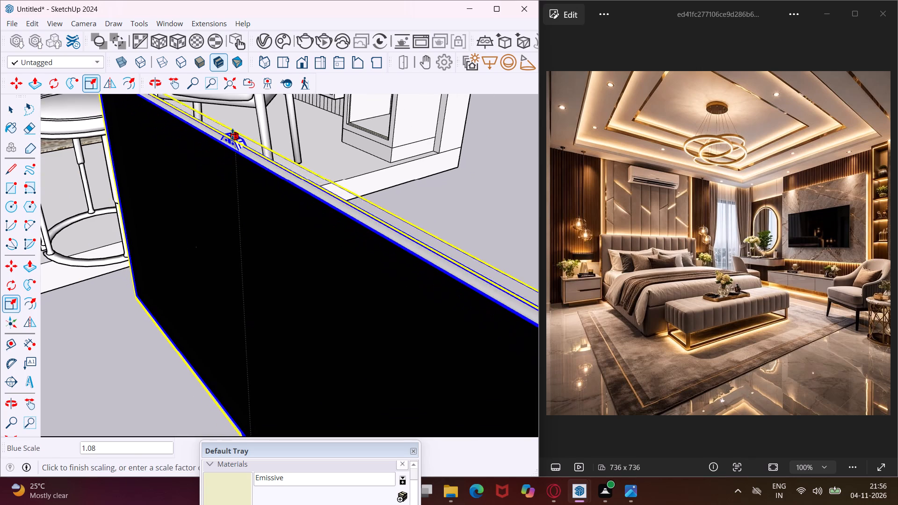
pyautogui.click(241, 95)
pyautogui.scroll(-4, 167, 166)
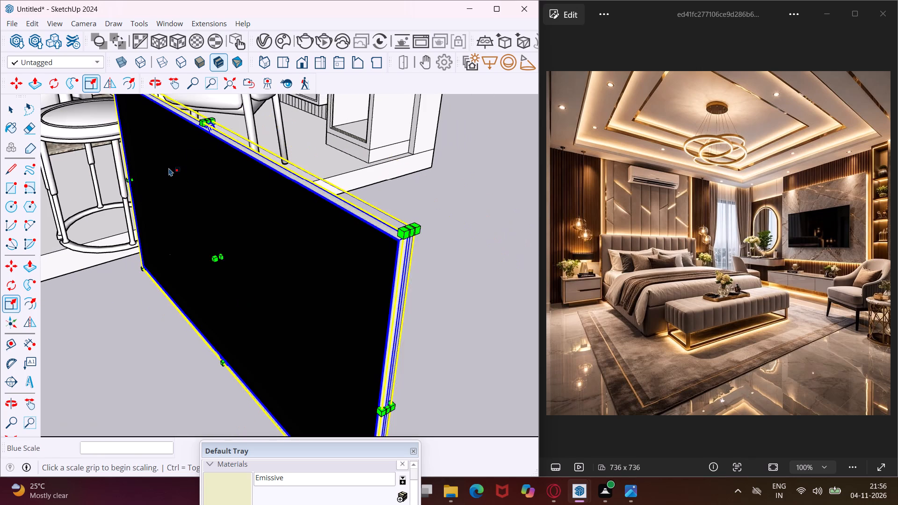
# Move the TV by its bottom corner onto the white wall panel above the low cabinet.
pyautogui.scroll(-4, 171, 167)
pyautogui.press('m')
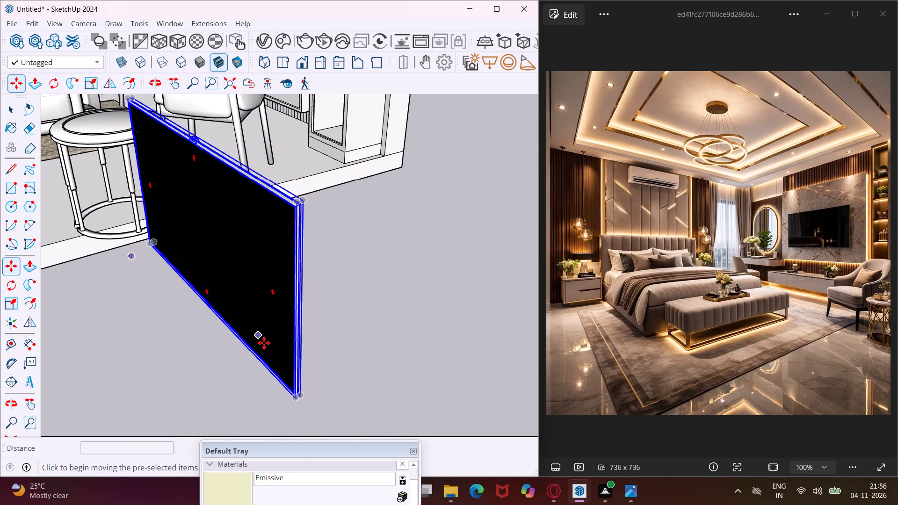
pyautogui.scroll(7, 304, 401)
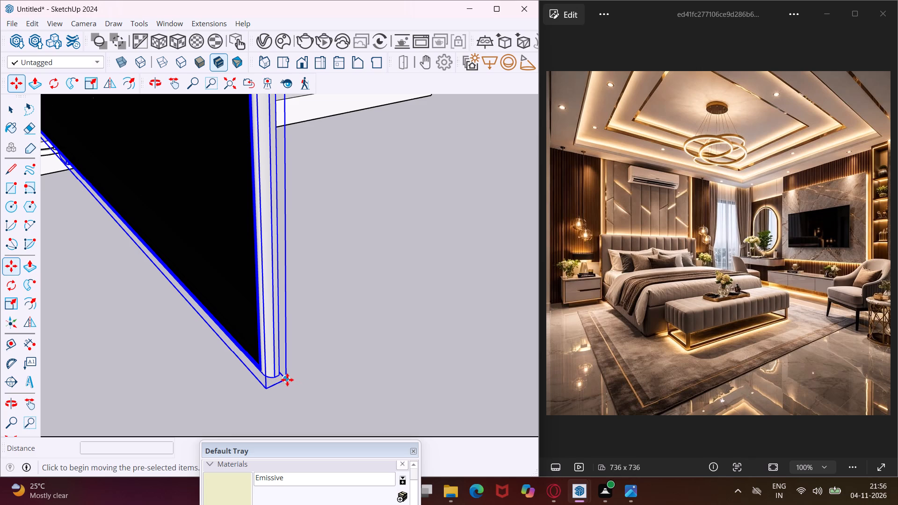
pyautogui.click(287, 380)
pyautogui.scroll(-17, 262, 352)
pyautogui.scroll(-11, 231, 364)
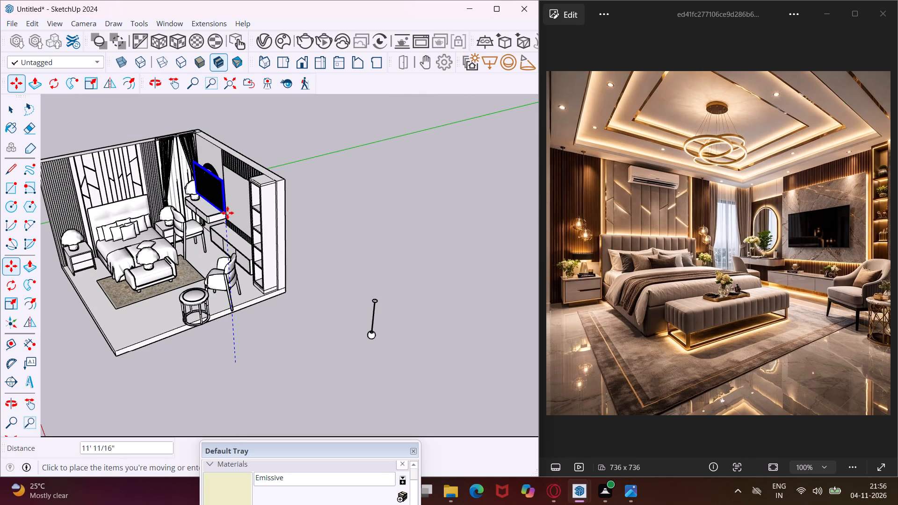
pyautogui.scroll(3, 228, 212)
pyautogui.moveTo(228, 212); pyautogui.dragTo(407, 234, button='middle')
pyautogui.scroll(3, 282, 227)
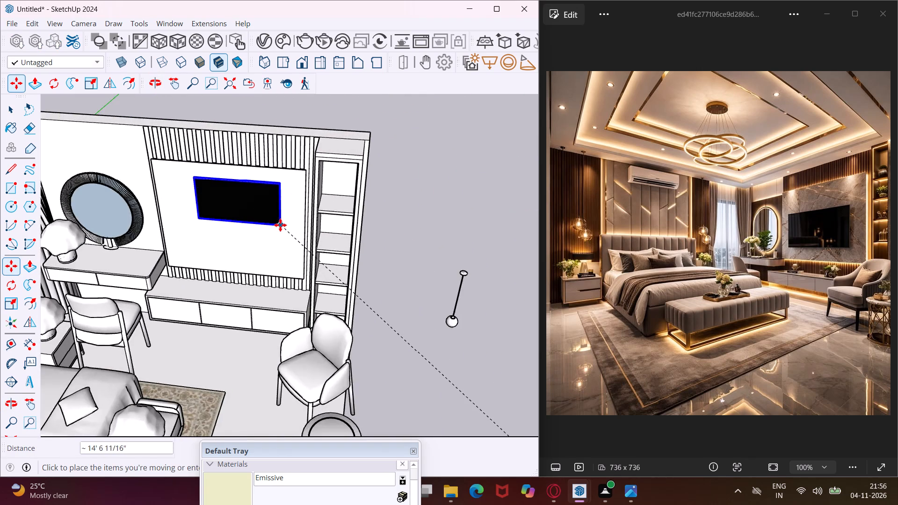
pyautogui.scroll(5, 280, 225)
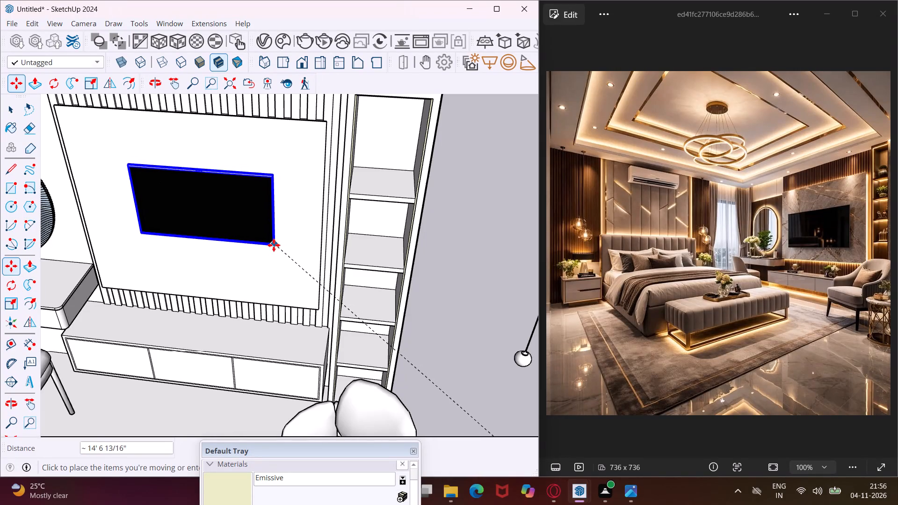
pyautogui.click(272, 248)
# Widen the wall-mounted TV by a red scale of 1.16.
pyautogui.scroll(-4, 272, 248)
pyautogui.moveTo(272, 248); pyautogui.dragTo(307, 228, button='middle')
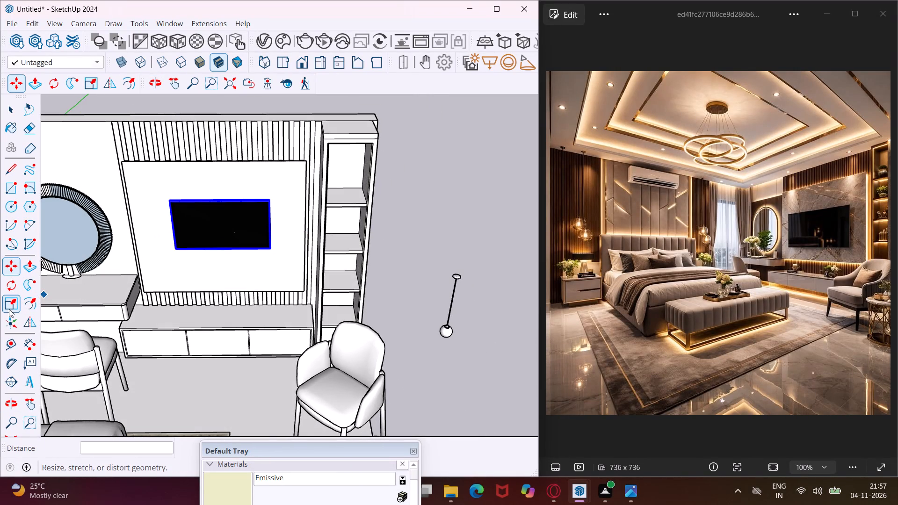
pyautogui.click(9, 309)
pyautogui.scroll(6, 174, 229)
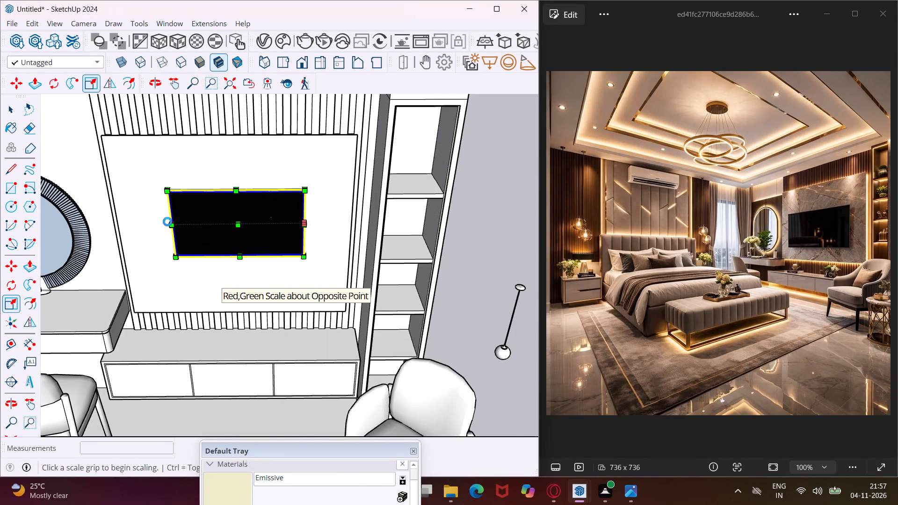
pyautogui.scroll(1, 167, 222)
pyautogui.moveTo(167, 222); pyautogui.dragTo(307, 256, button='middle')
pyautogui.scroll(3, 232, 265)
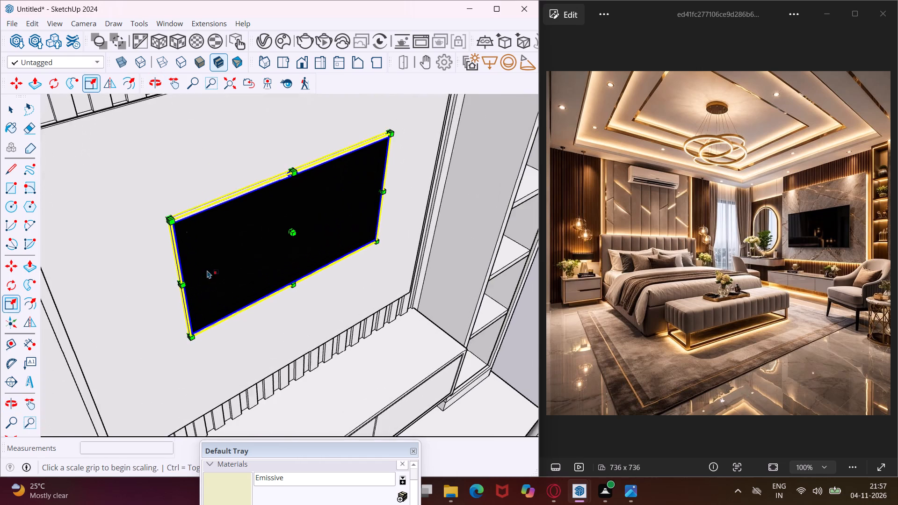
pyautogui.scroll(12, 207, 270)
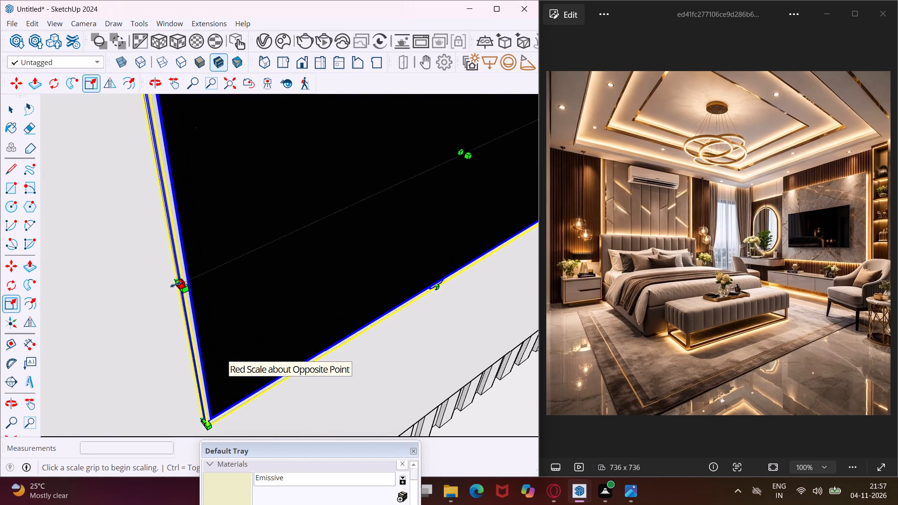
pyautogui.click(178, 283)
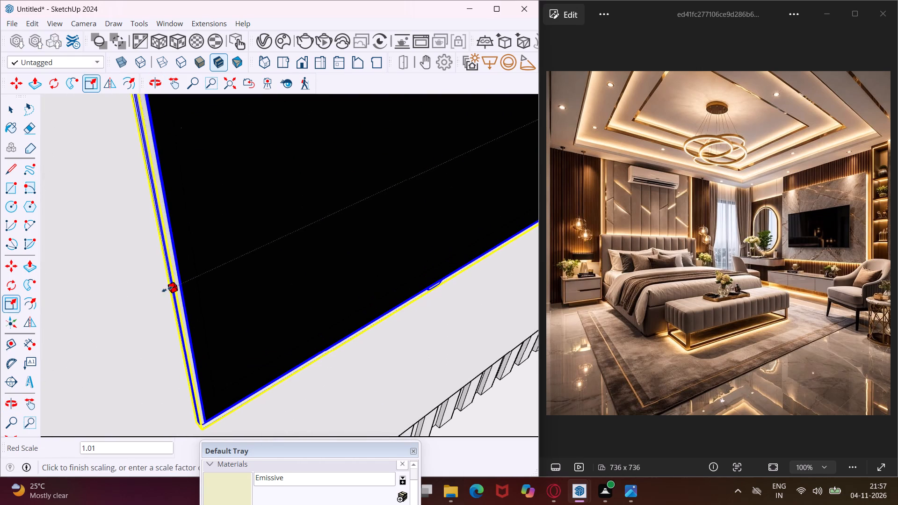
pyautogui.scroll(-13, 164, 292)
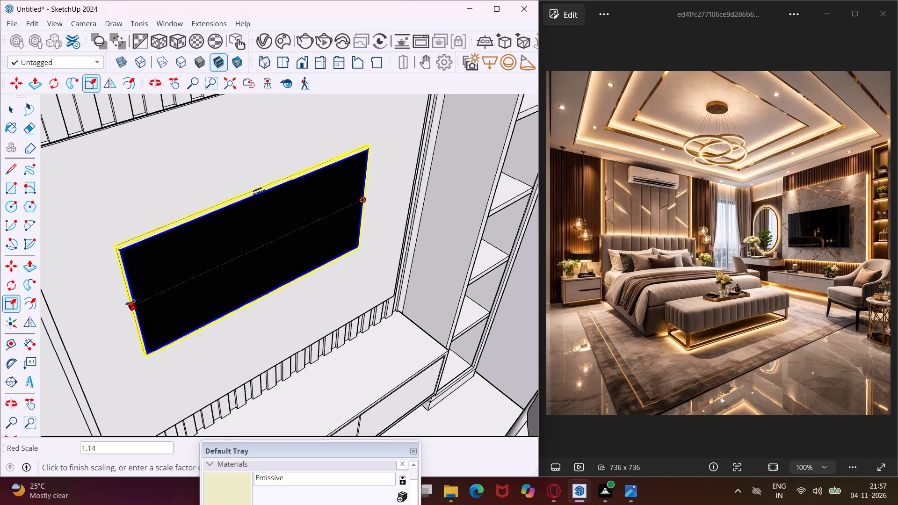
pyautogui.click(128, 302)
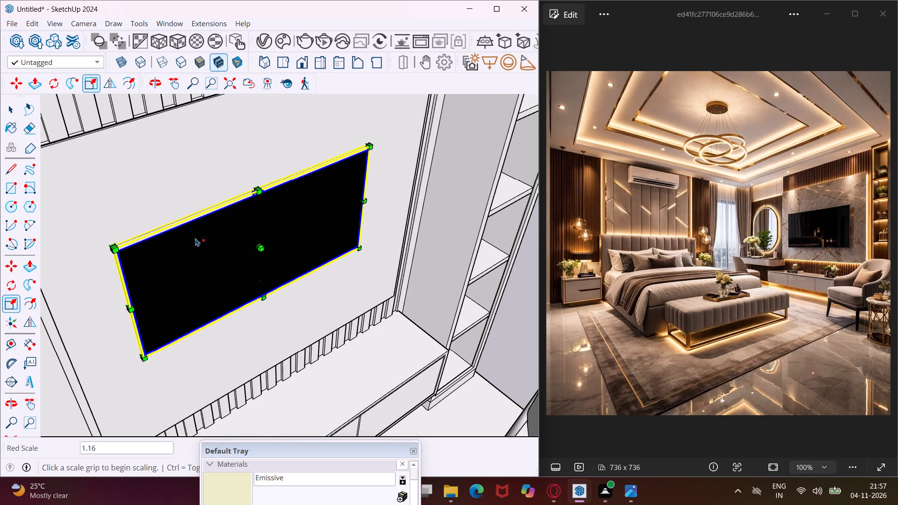
# Raise the wall-mounted TV's upper edge by scaling it along the blue axis by 1.19.
pyautogui.scroll(8, 231, 204)
pyautogui.scroll(3, 269, 180)
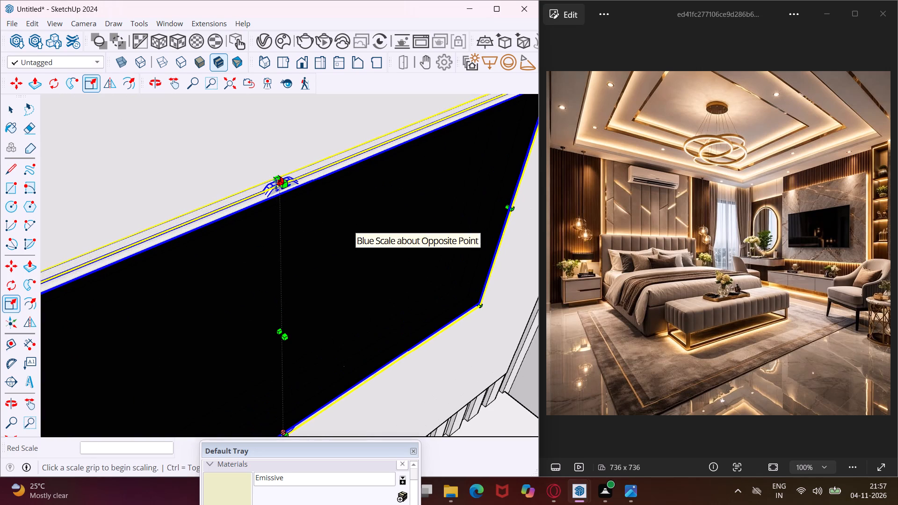
pyautogui.click(276, 184)
pyautogui.scroll(-9, 274, 172)
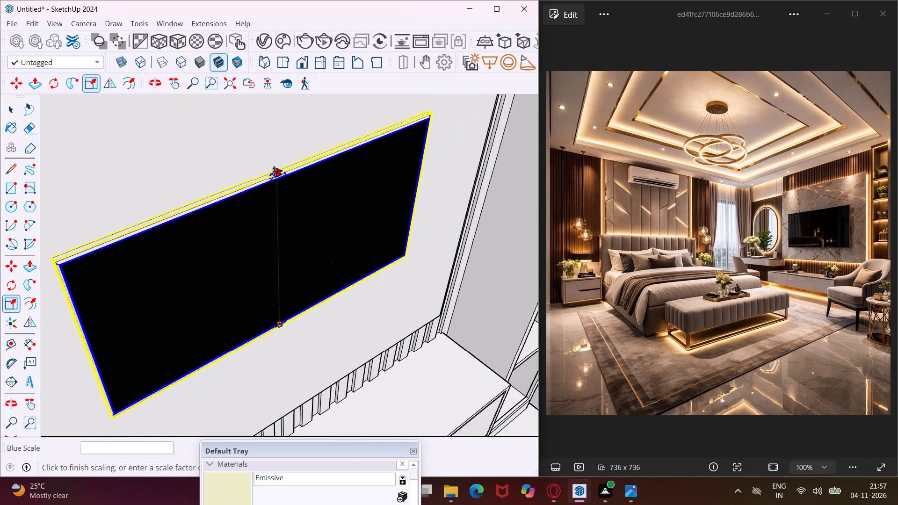
pyautogui.scroll(-3, 274, 172)
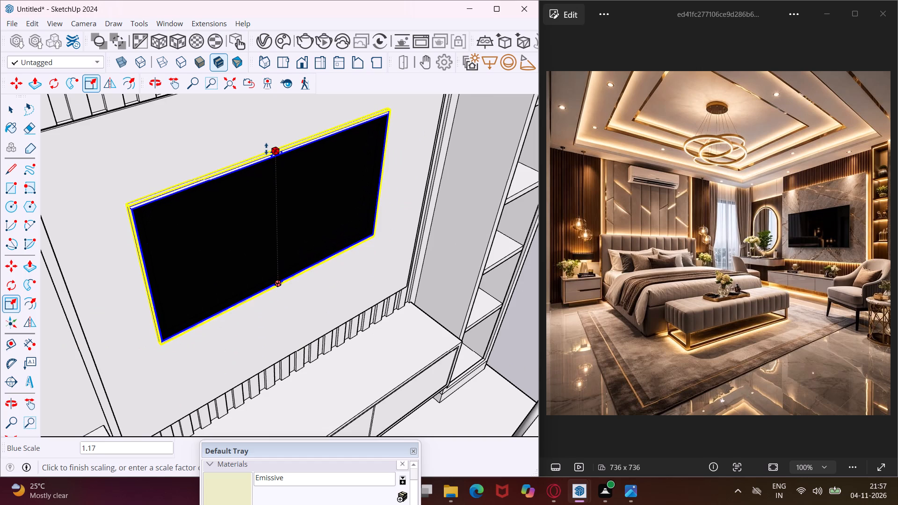
pyautogui.click(266, 147)
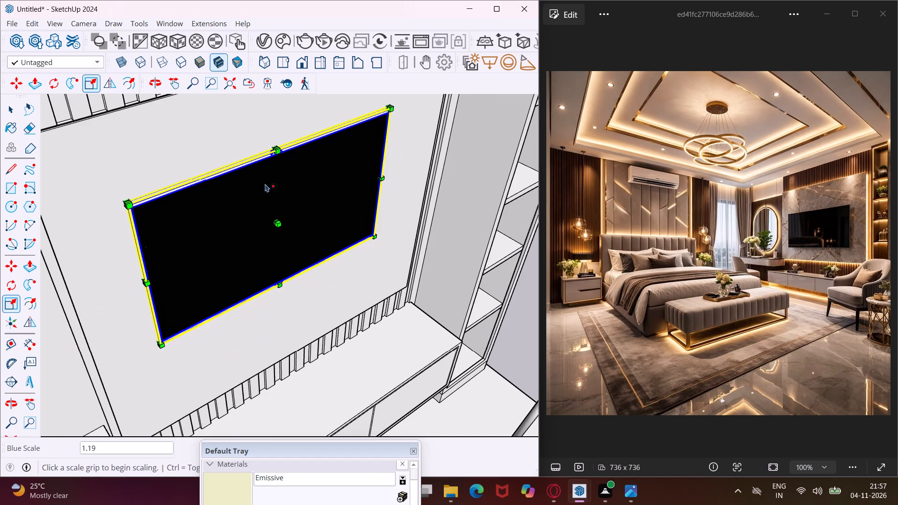
# Extend the TV downward by scaling its bottom edge along the blue axis.
pyautogui.scroll(4, 273, 288)
pyautogui.moveTo(274, 289); pyautogui.dragTo(289, 248, button='middle')
pyautogui.scroll(7, 293, 234)
pyautogui.click(293, 233)
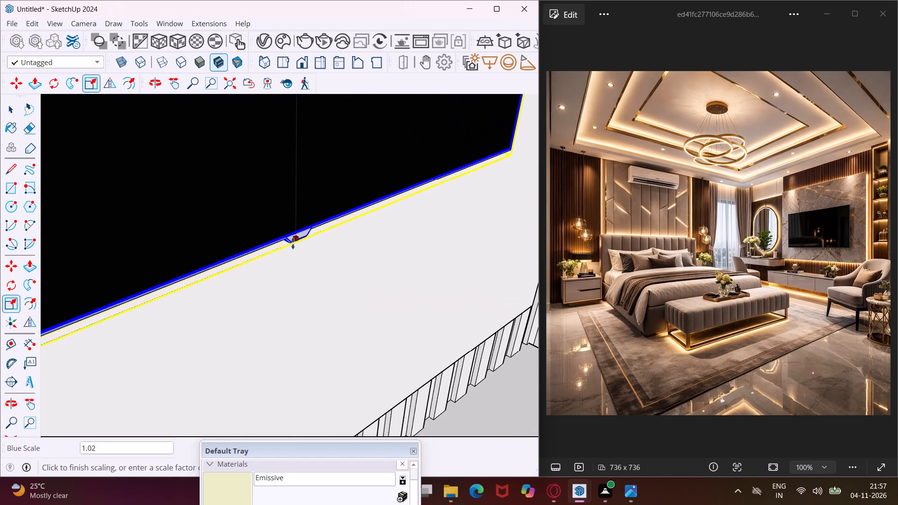
pyautogui.click(290, 289)
pyautogui.scroll(-12, 206, 298)
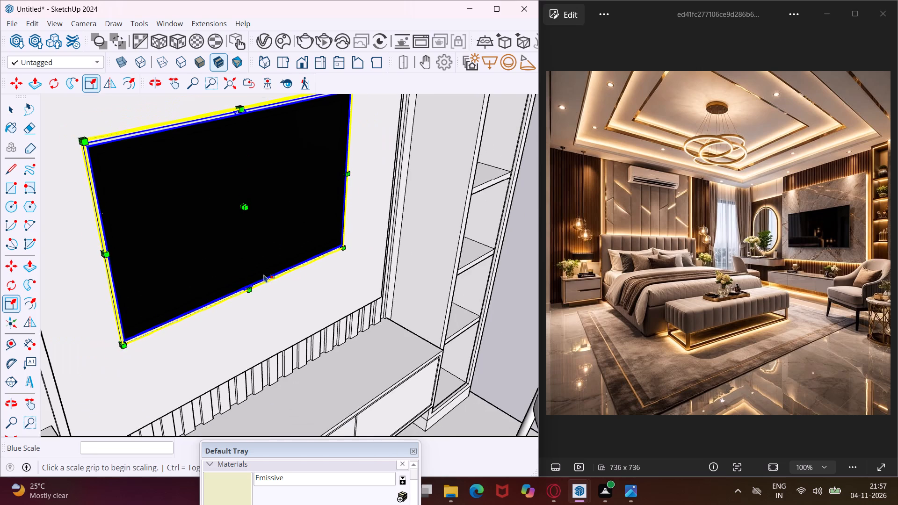
pyautogui.moveTo(297, 252); pyautogui.dragTo(178, 281, button='middle')
pyautogui.scroll(-5, 279, 243)
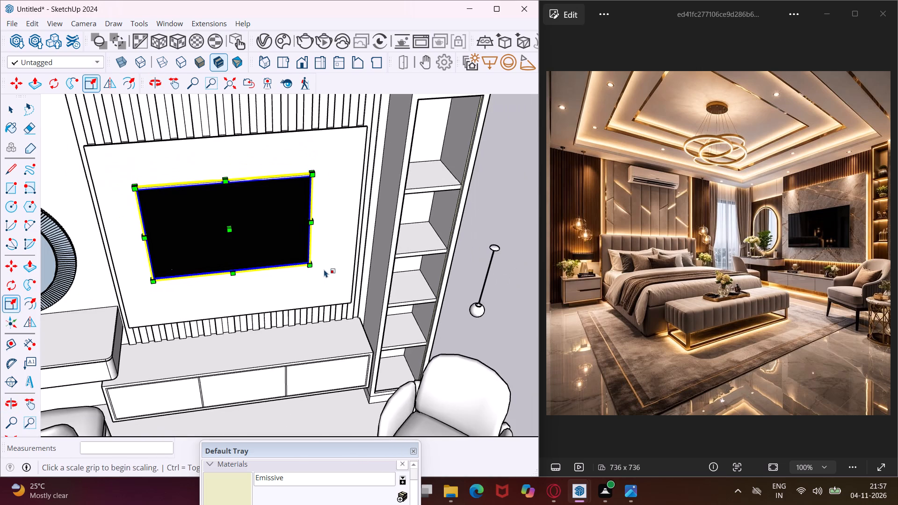
pyautogui.press('Escape')
pyautogui.press('space')
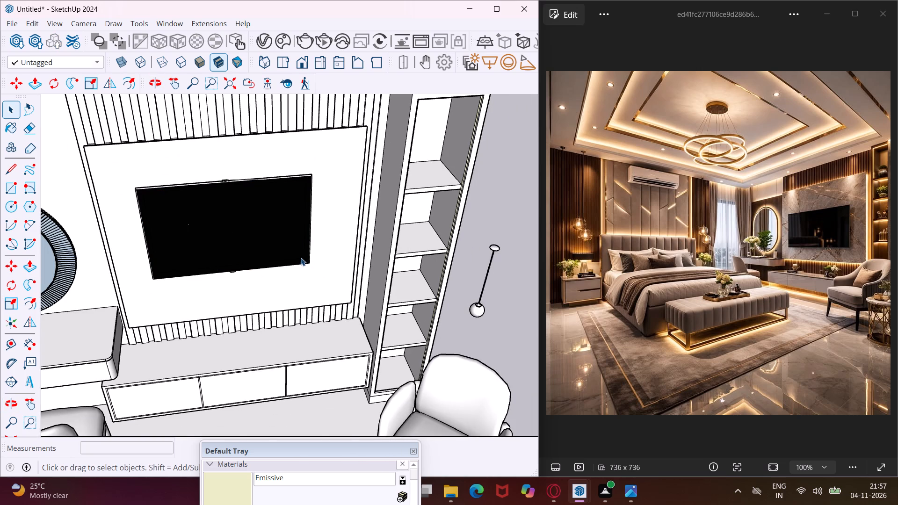
# Widen the TV along the red axis by extending its side edge nearest the round mirror.
pyautogui.click(295, 229)
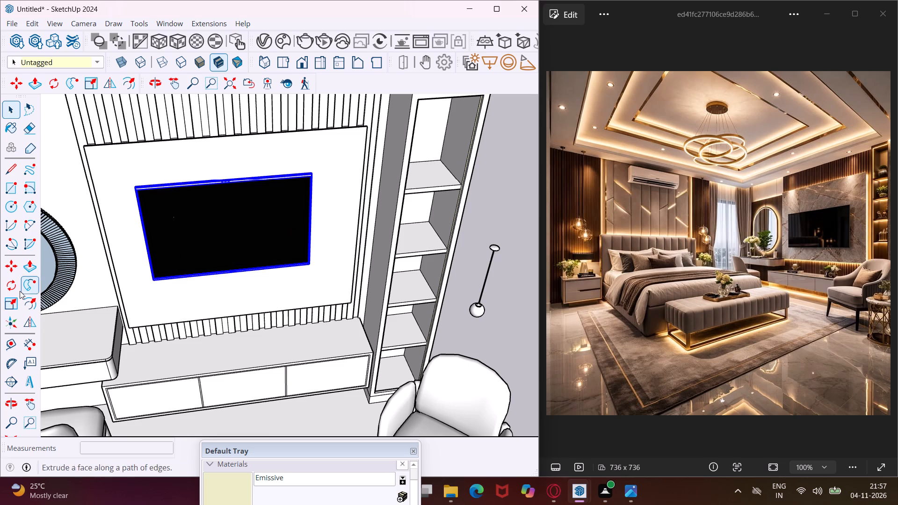
pyautogui.click(6, 303)
pyautogui.scroll(9, 134, 241)
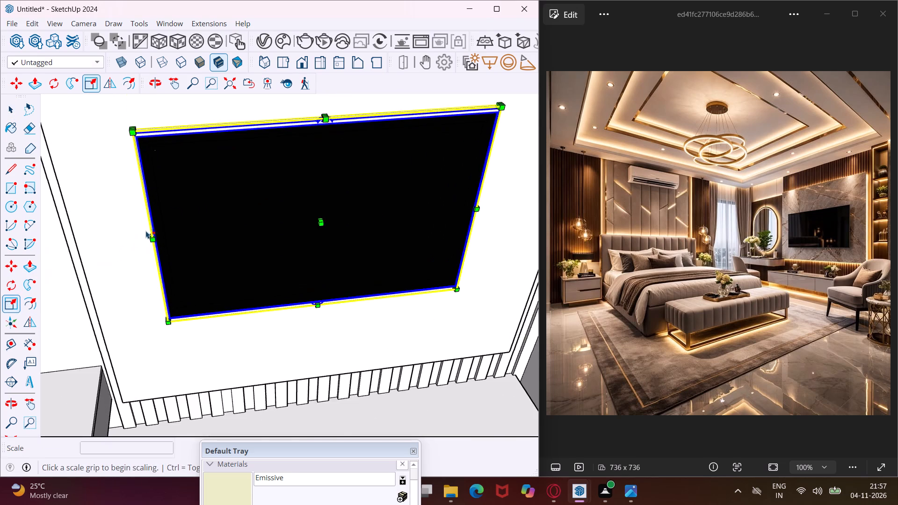
pyautogui.scroll(1, 146, 231)
pyautogui.moveTo(151, 234); pyautogui.dragTo(252, 230, button='middle')
pyautogui.scroll(5, 246, 241)
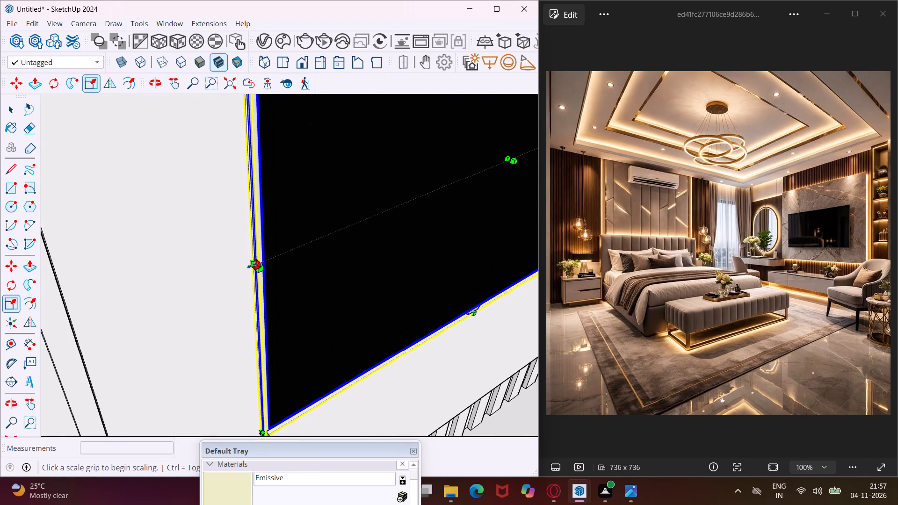
pyautogui.click(253, 266)
pyautogui.click(202, 282)
pyautogui.moveTo(280, 233); pyautogui.dragTo(207, 252, button='middle')
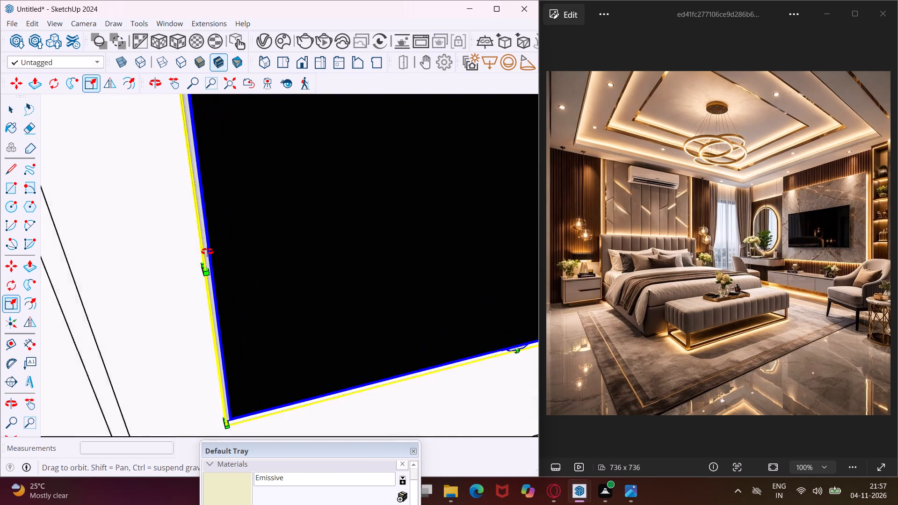
pyautogui.moveTo(207, 252); pyautogui.dragTo(140, 270, button='middle')
pyautogui.scroll(-11, 126, 259)
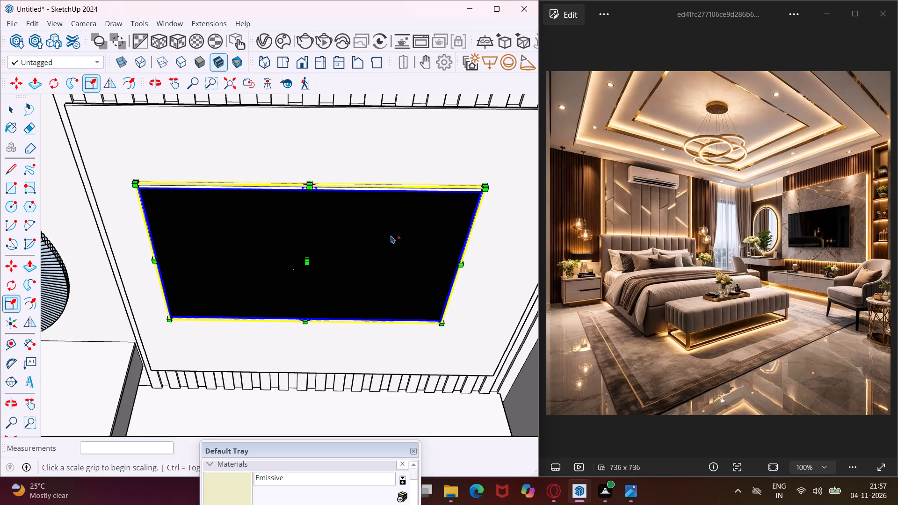
# Widen the TV toward the open shelving unit by a red scale of about 1.15.
pyautogui.moveTo(390, 234); pyautogui.dragTo(255, 183, button='middle')
pyautogui.scroll(3, 405, 273)
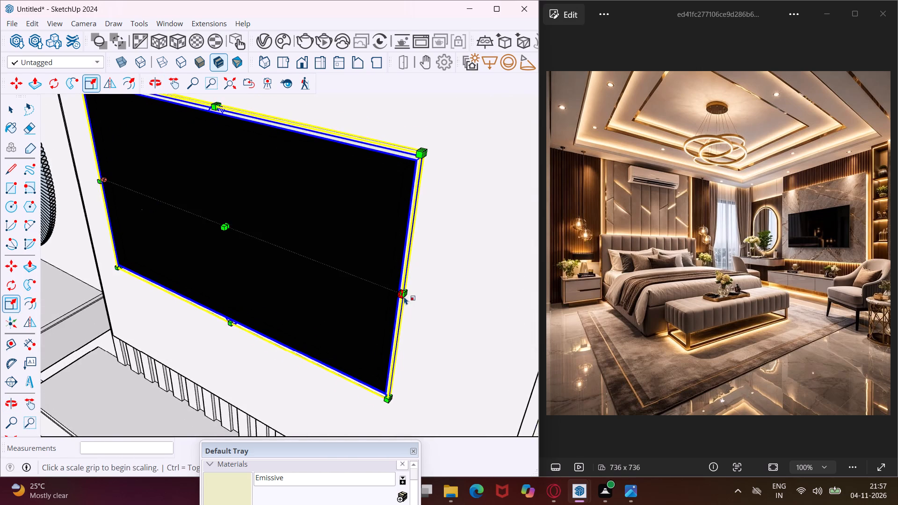
pyautogui.scroll(3, 404, 296)
pyautogui.click(401, 289)
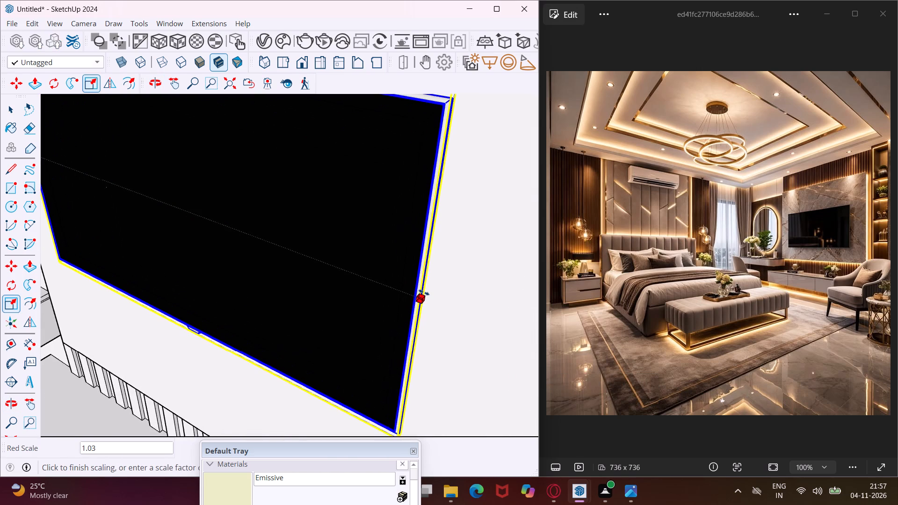
pyautogui.scroll(-8, 424, 293)
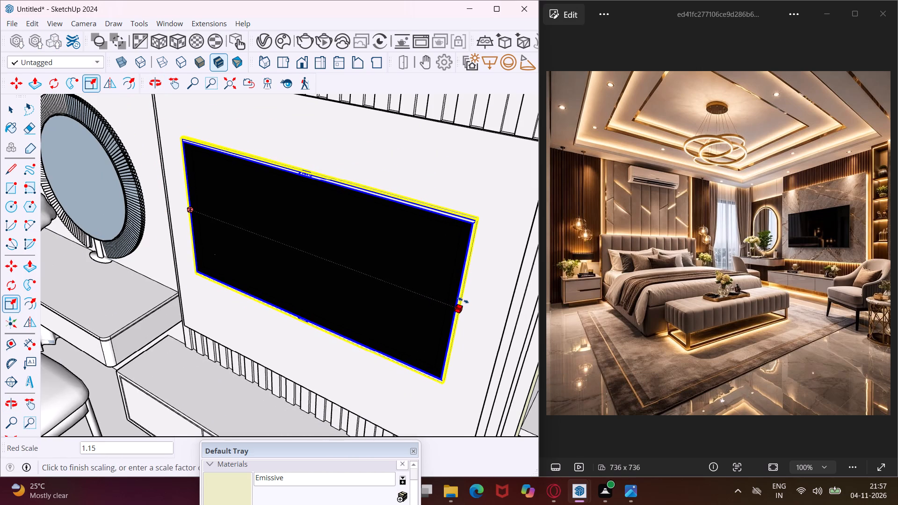
pyautogui.click(463, 300)
pyautogui.scroll(-5, 360, 328)
pyautogui.press('Escape')
pyautogui.press('space')
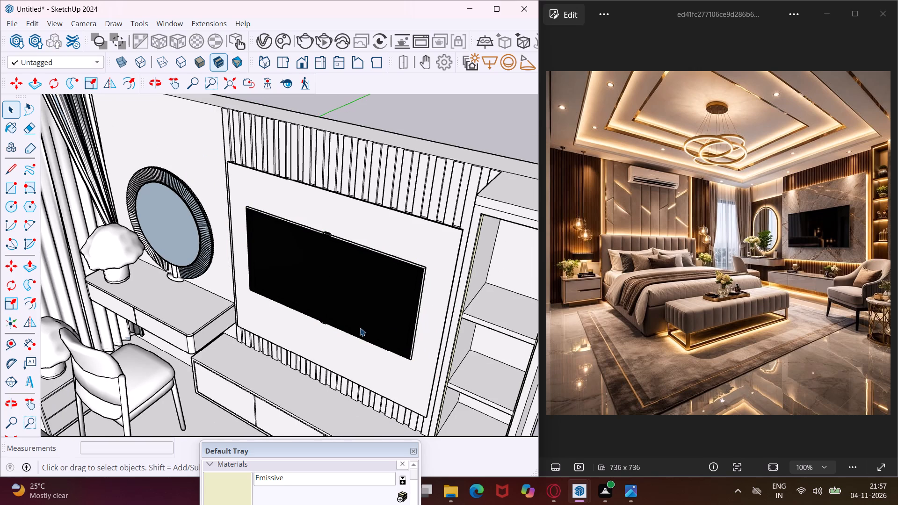
# Find the Vase Calla Lilies 21-24 model among the Chaos Cosmos vases and planters and download it.
pyautogui.scroll(-5, 354, 343)
pyautogui.moveTo(352, 350); pyautogui.dragTo(354, 303, button='middle')
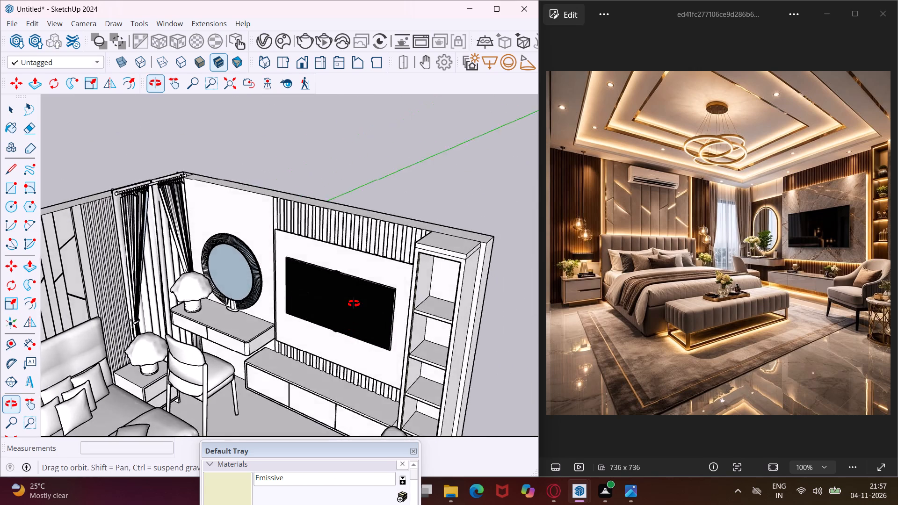
pyautogui.moveTo(354, 303); pyautogui.dragTo(372, 264, button='middle')
pyautogui.scroll(-4, 372, 264)
pyautogui.moveTo(363, 282); pyautogui.dragTo(373, 312, button='middle')
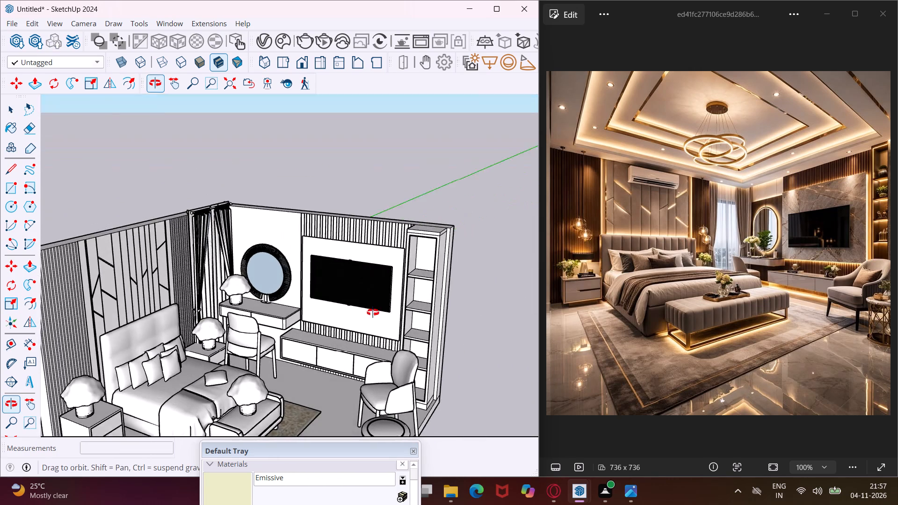
pyautogui.moveTo(373, 312); pyautogui.dragTo(409, 332, button='middle')
pyautogui.scroll(-3, 388, 327)
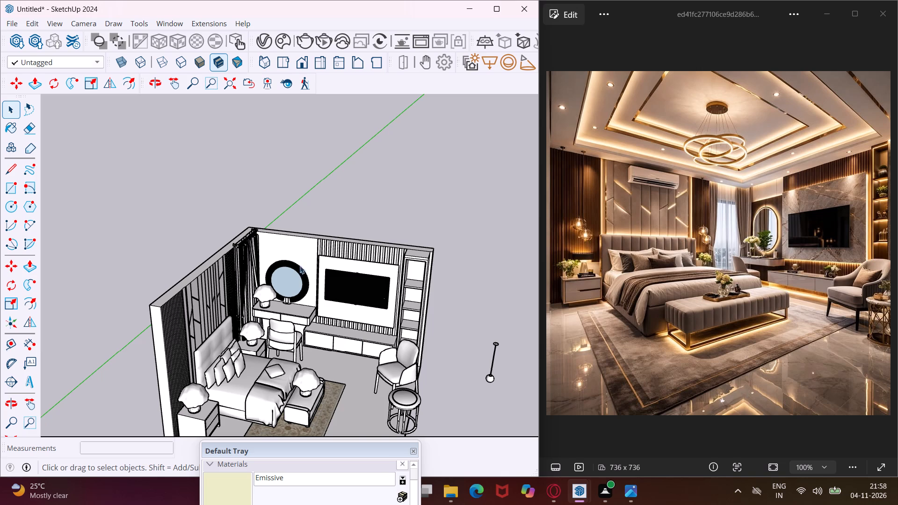
pyautogui.click(279, 48)
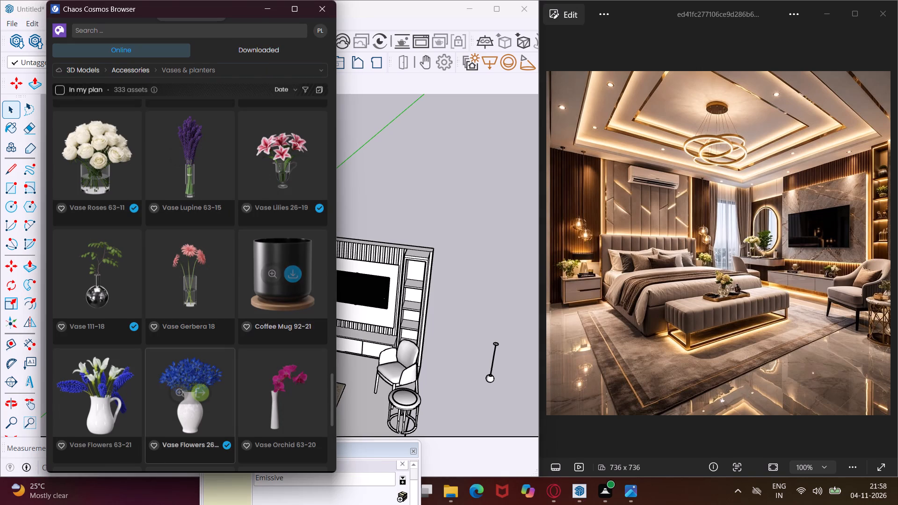
pyautogui.scroll(-3, 221, 355)
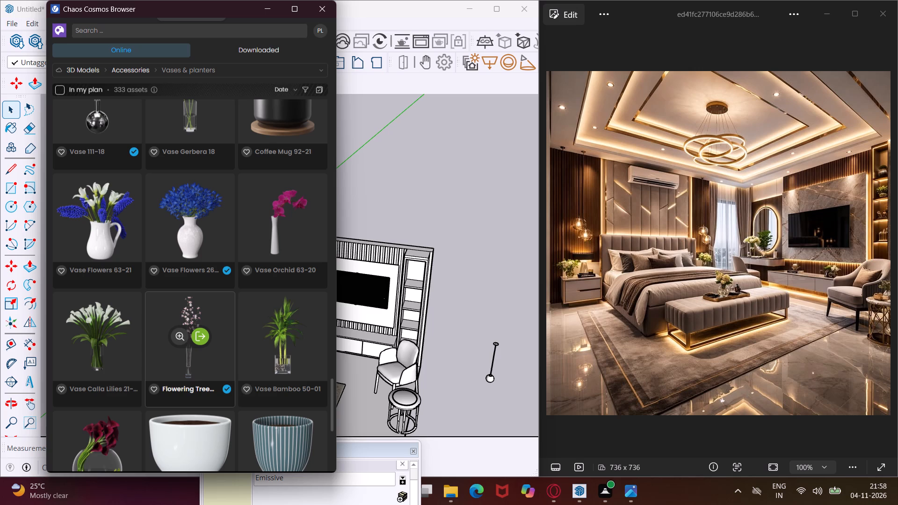
pyautogui.scroll(4, 200, 327)
pyautogui.scroll(-1, 200, 327)
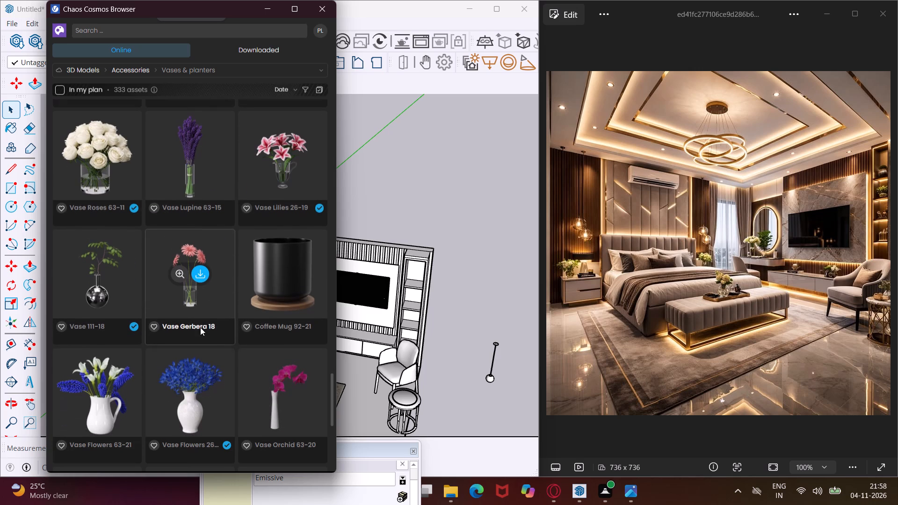
pyautogui.scroll(-3, 200, 327)
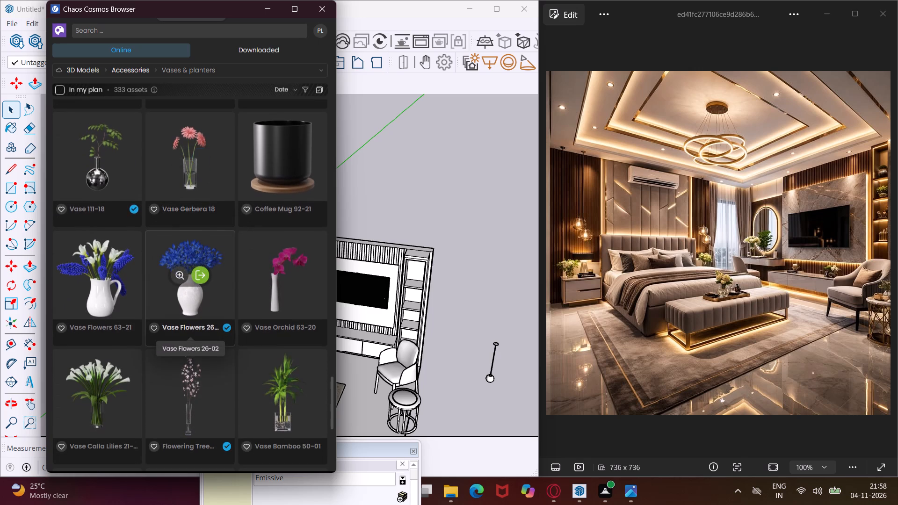
pyautogui.scroll(-2, 200, 327)
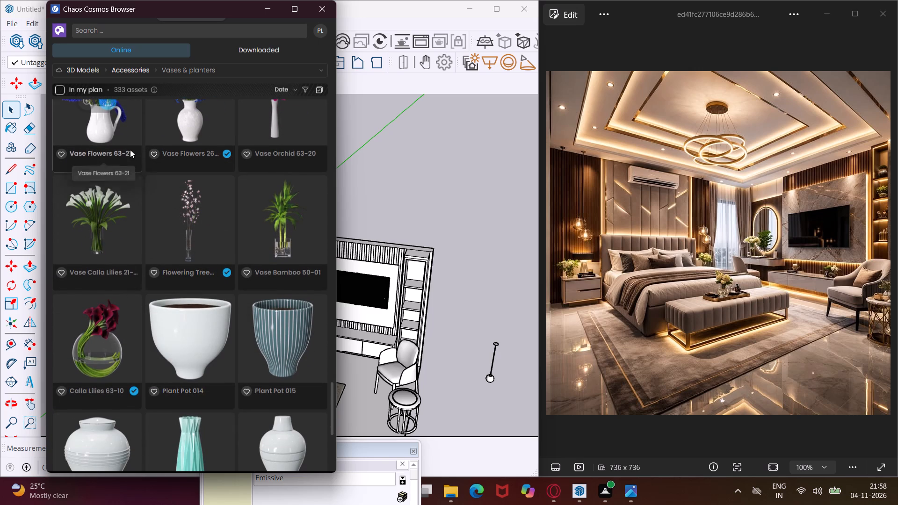
pyautogui.scroll(2, 130, 150)
pyautogui.click(103, 339)
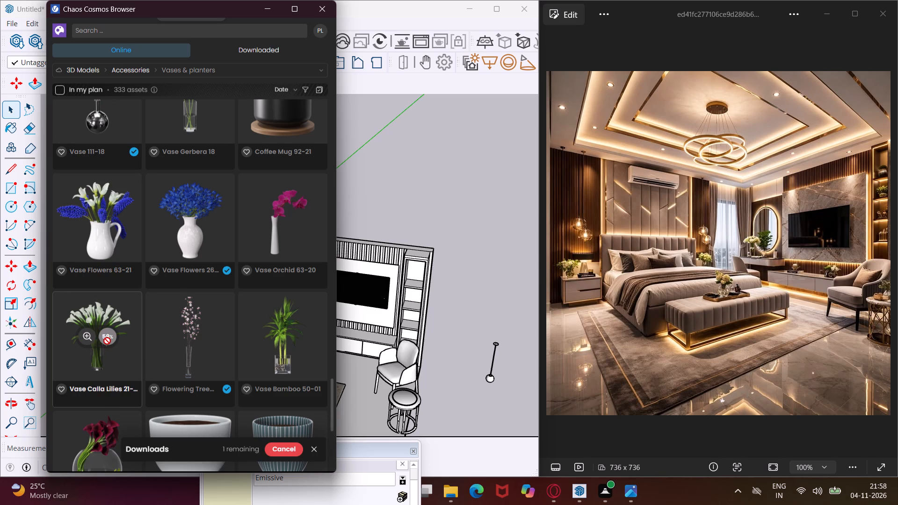
# Import Vase Calla Lilies 21-24 and place a single copy on top of the low cabinet beneath the TV.
pyautogui.click(107, 337)
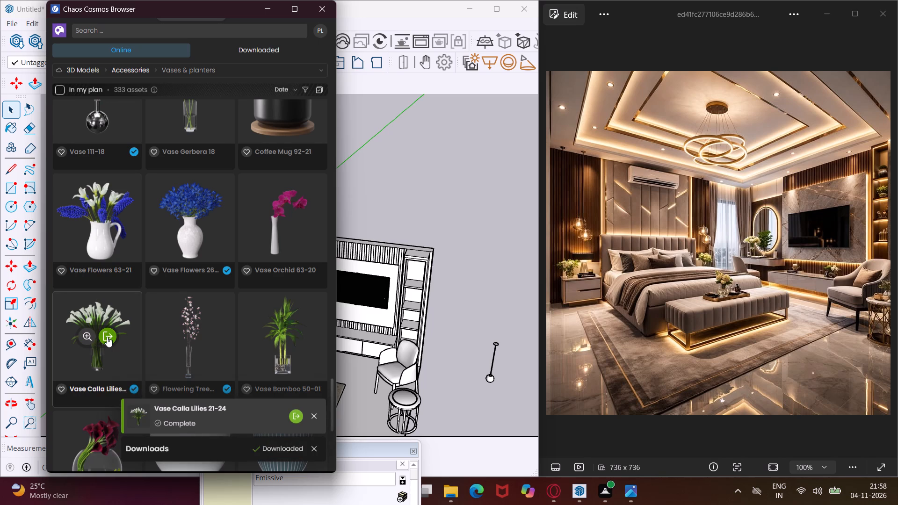
pyautogui.scroll(3, 300, 397)
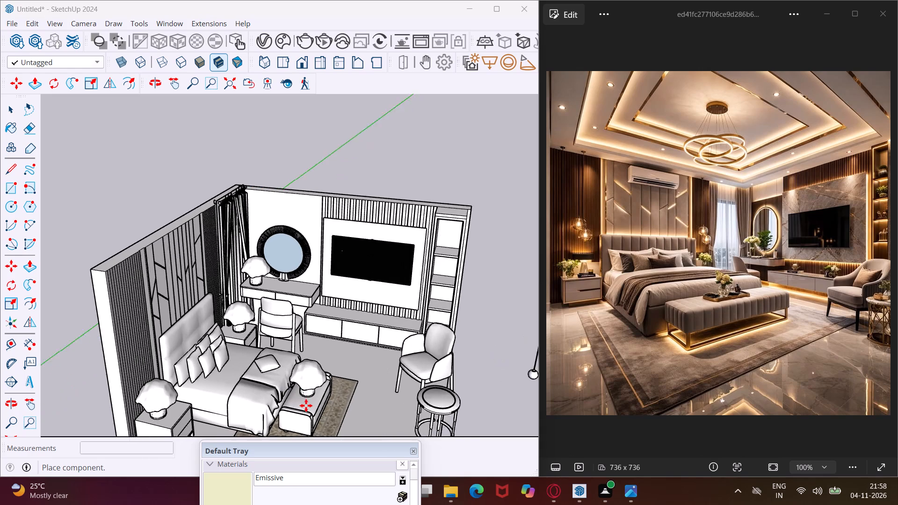
pyautogui.scroll(1, 306, 405)
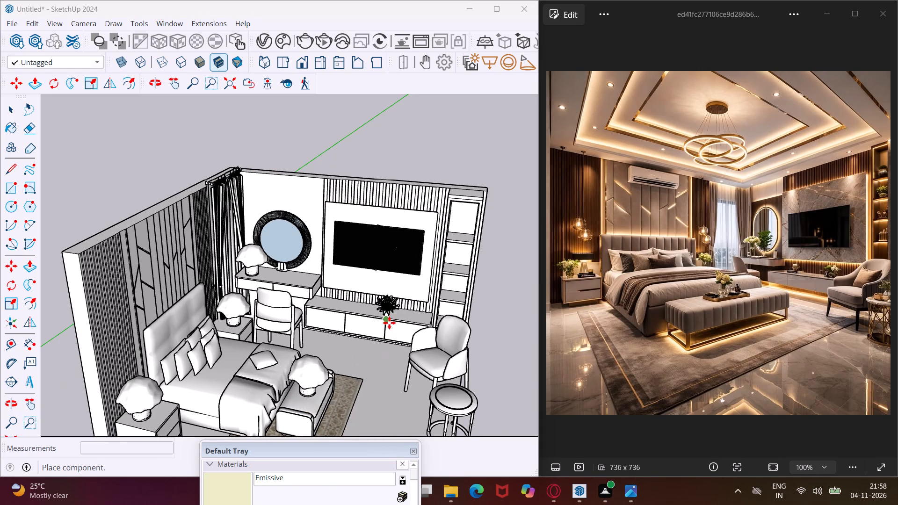
pyautogui.scroll(8, 390, 314)
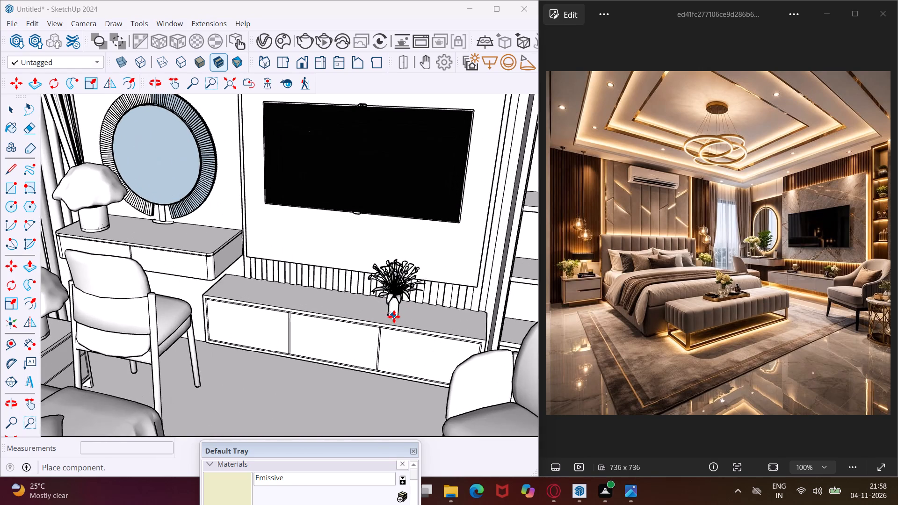
pyautogui.click(395, 317)
pyautogui.scroll(-5, 367, 315)
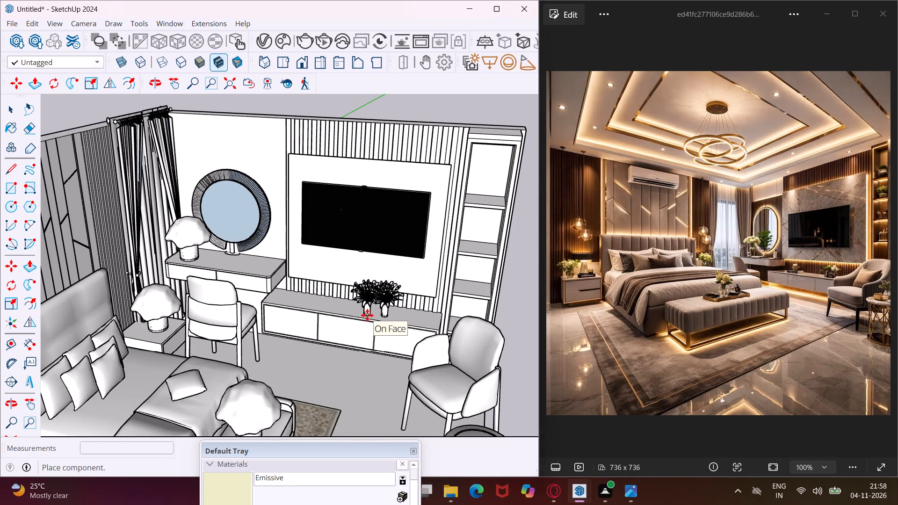
pyautogui.scroll(-3, 360, 300)
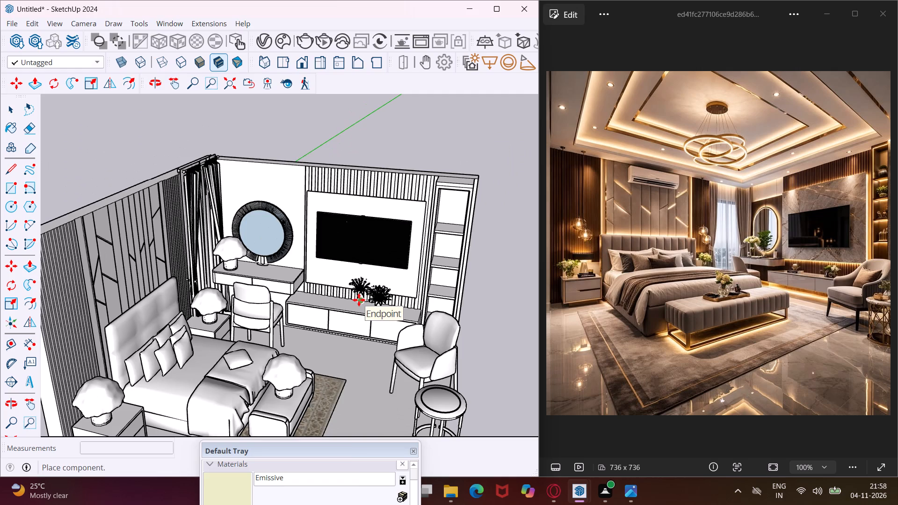
pyautogui.press('Escape')
# Import Vase 003 from the Chaos Cosmos vases and planters and place one copy on the floor beside the nightstand farthest from the TV wall.
pyautogui.scroll(-3, 217, 354)
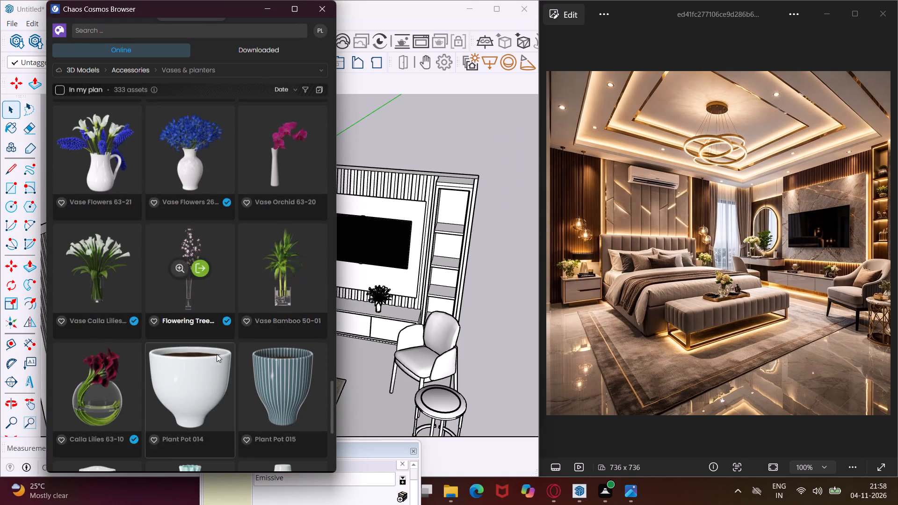
pyautogui.scroll(-13, 217, 354)
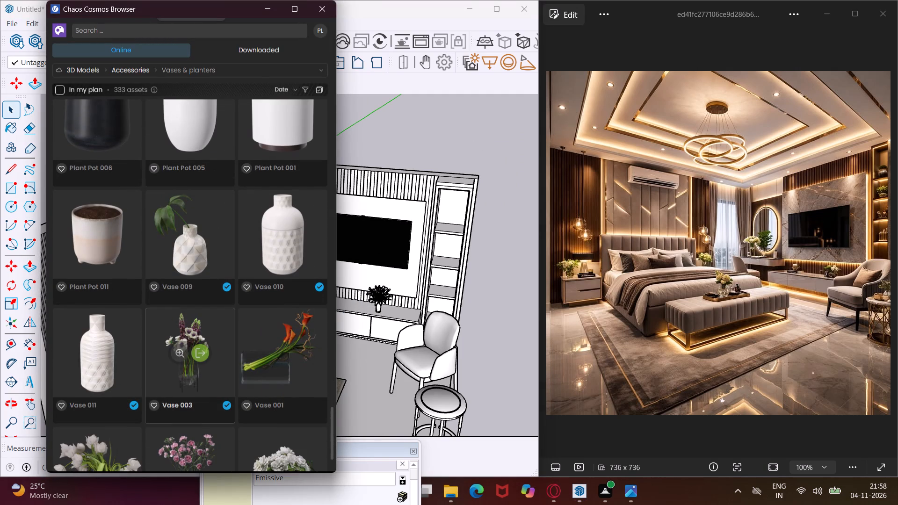
pyautogui.scroll(-2, 217, 354)
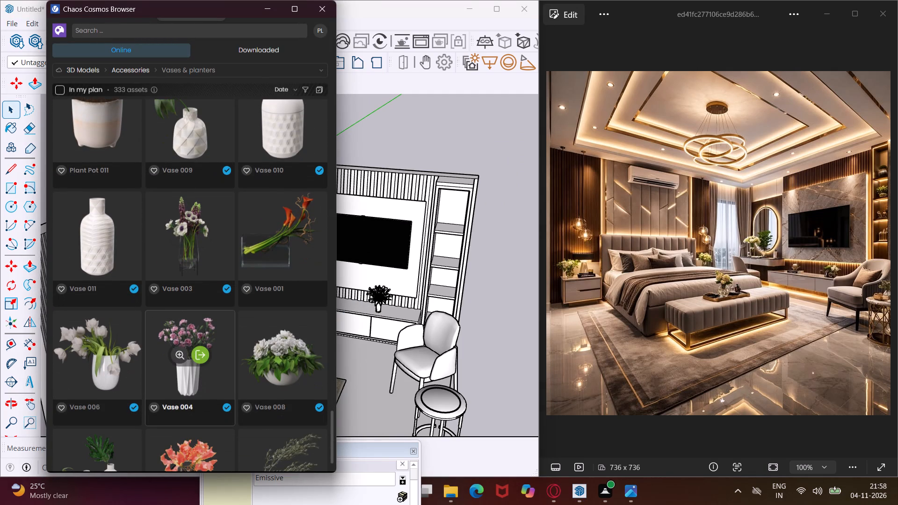
pyautogui.scroll(-1, 217, 354)
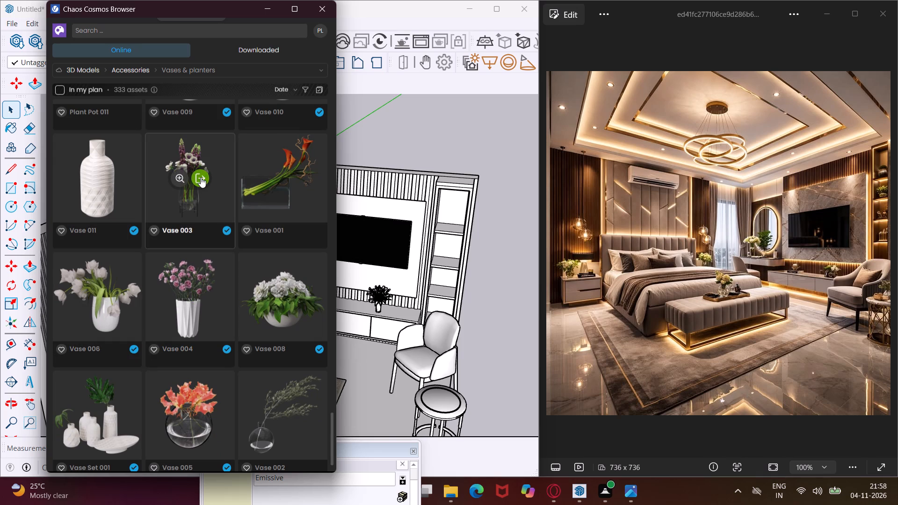
pyautogui.click(201, 177)
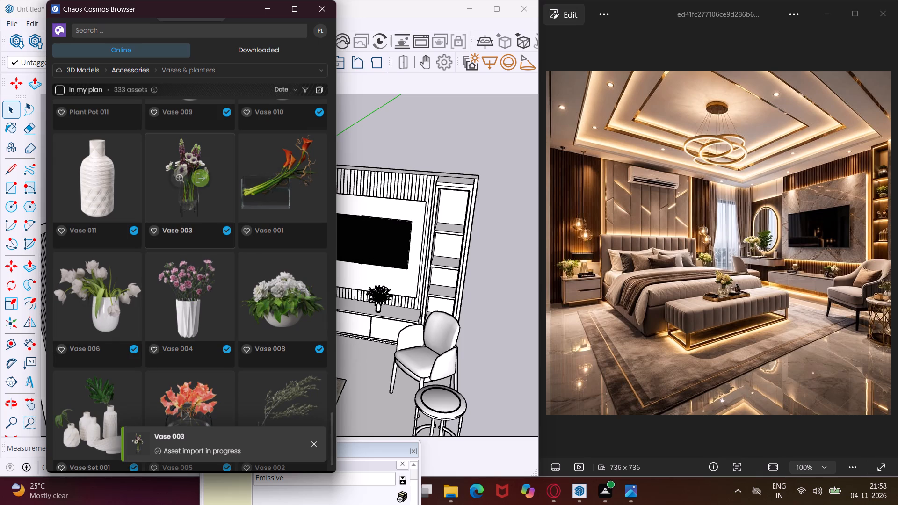
pyautogui.scroll(-3, 214, 221)
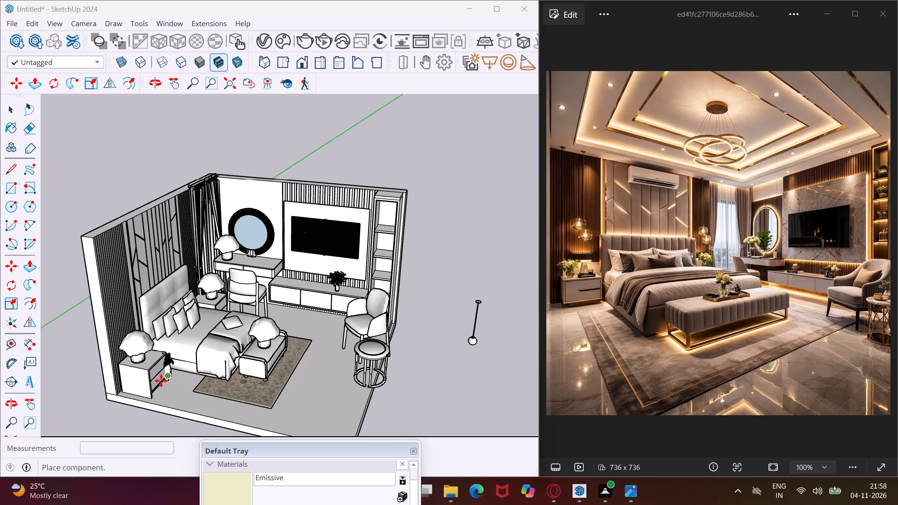
pyautogui.click(181, 399)
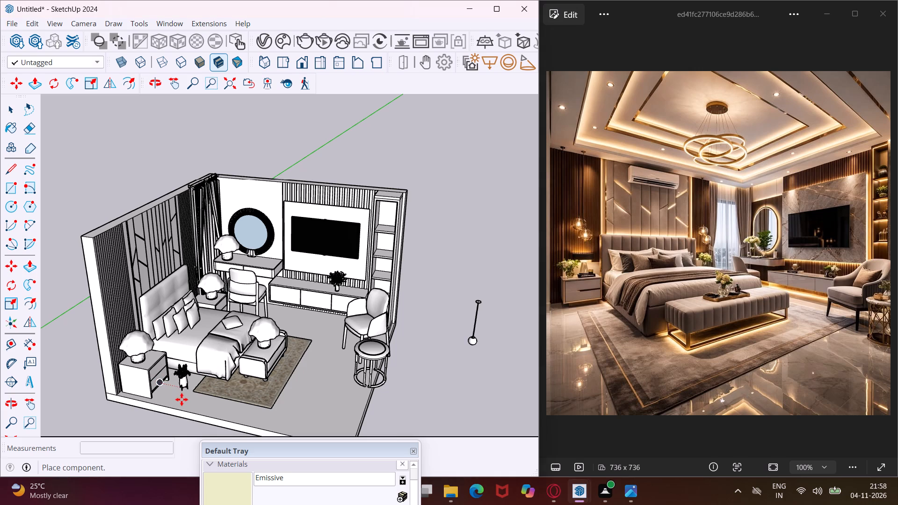
pyautogui.press('Escape')
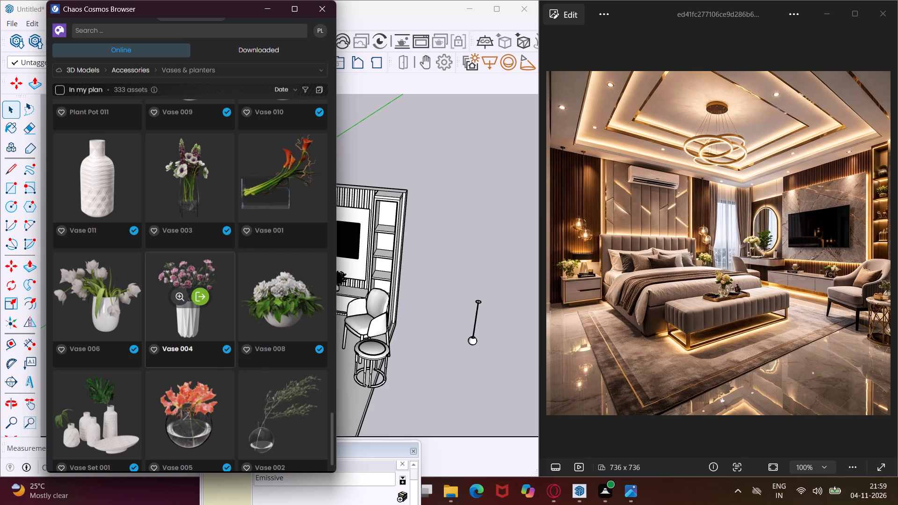
# Import Calla Lilies 63-10 and place one copy in the top compartment of the open shelving unit.
pyautogui.scroll(10, 156, 307)
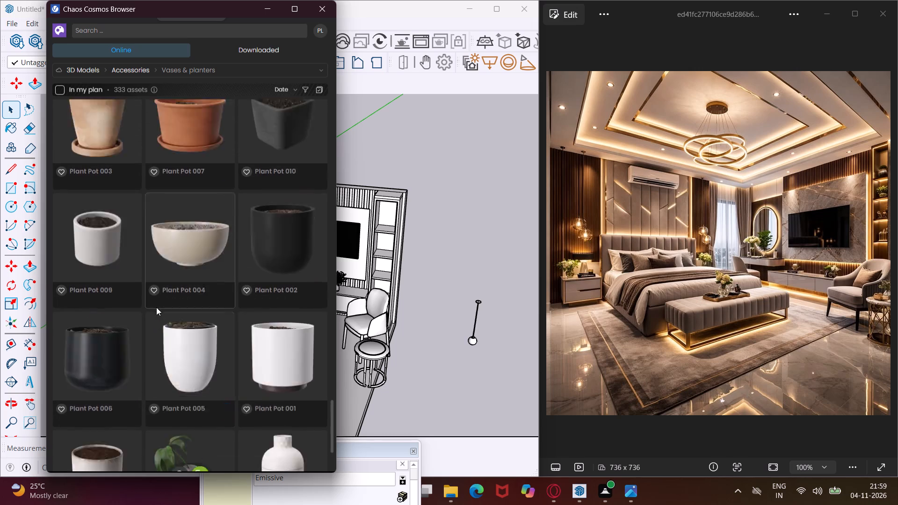
pyautogui.scroll(8, 156, 307)
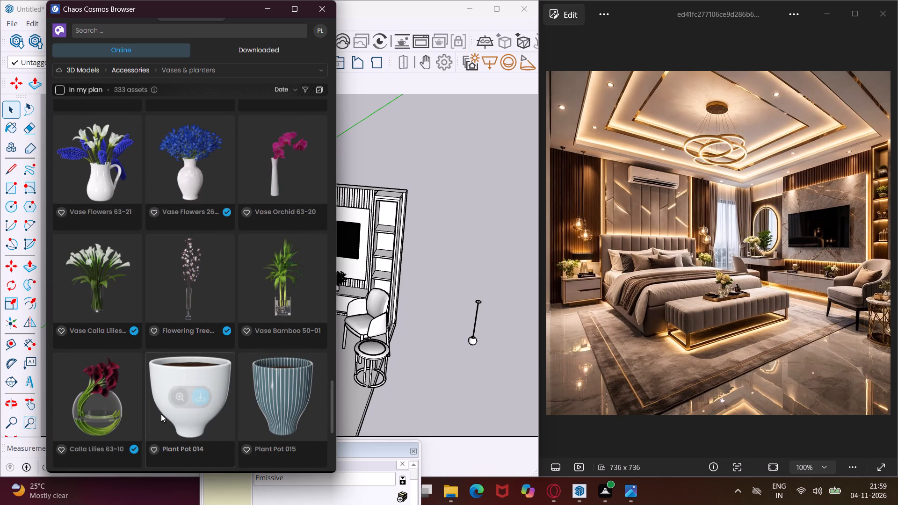
pyautogui.click(102, 396)
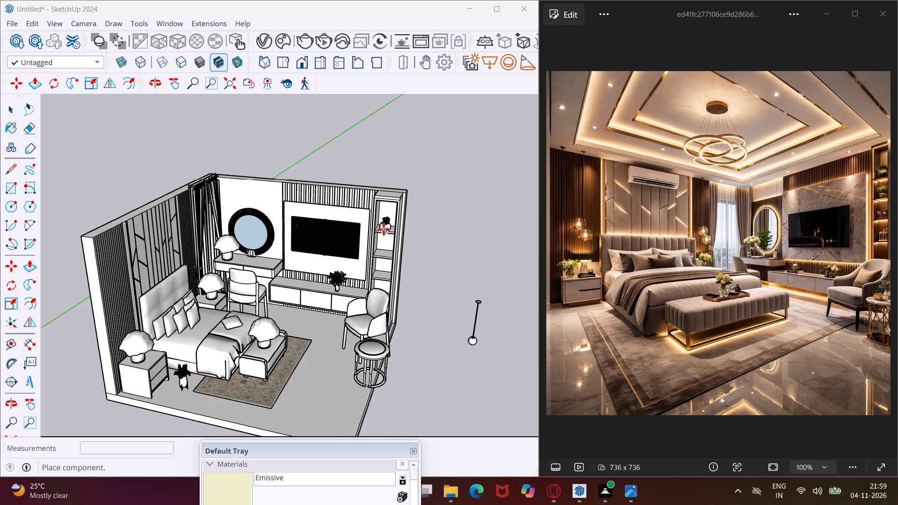
pyautogui.scroll(17, 384, 229)
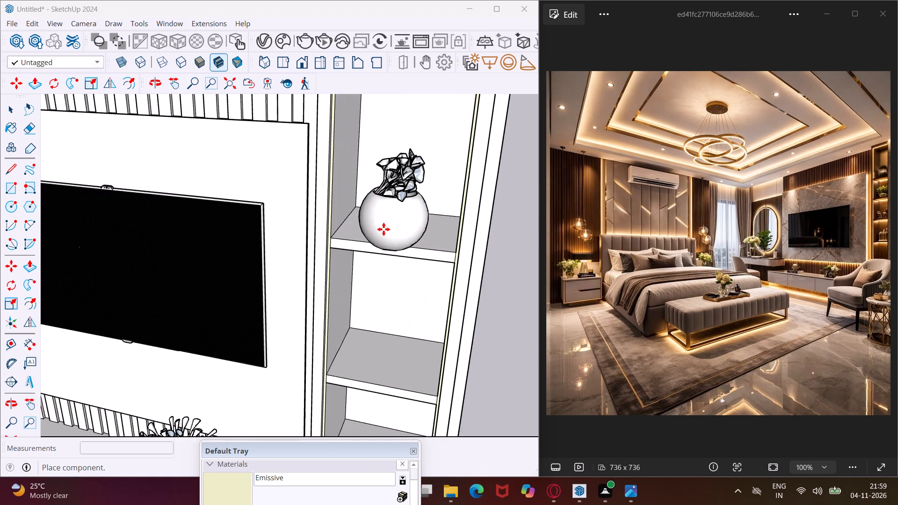
pyautogui.click(399, 224)
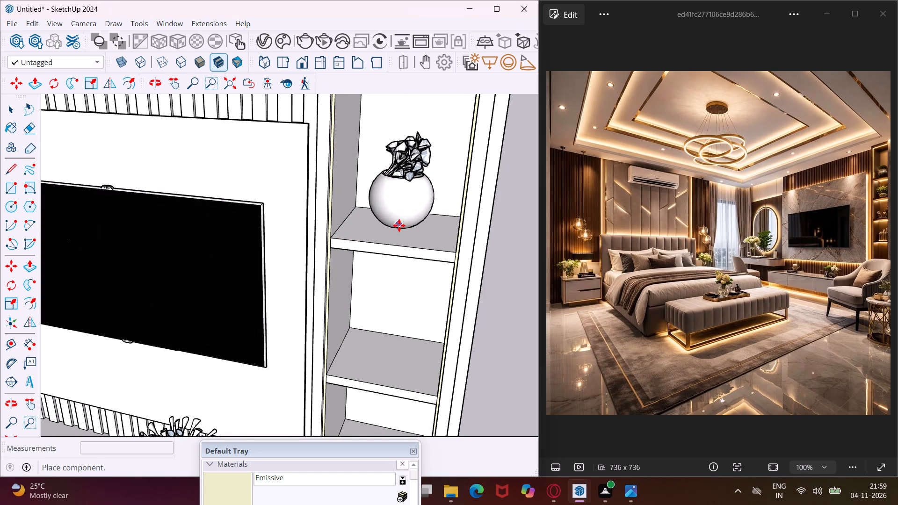
pyautogui.press('Escape')
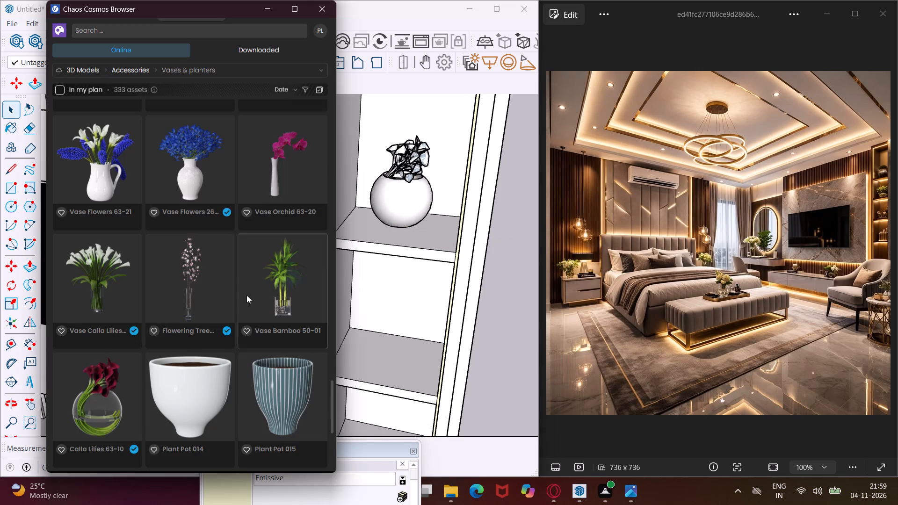
# Import Vase 014 and place one copy in the shelving compartment directly below the Calla Lilies vase.
pyautogui.scroll(-2, 192, 264)
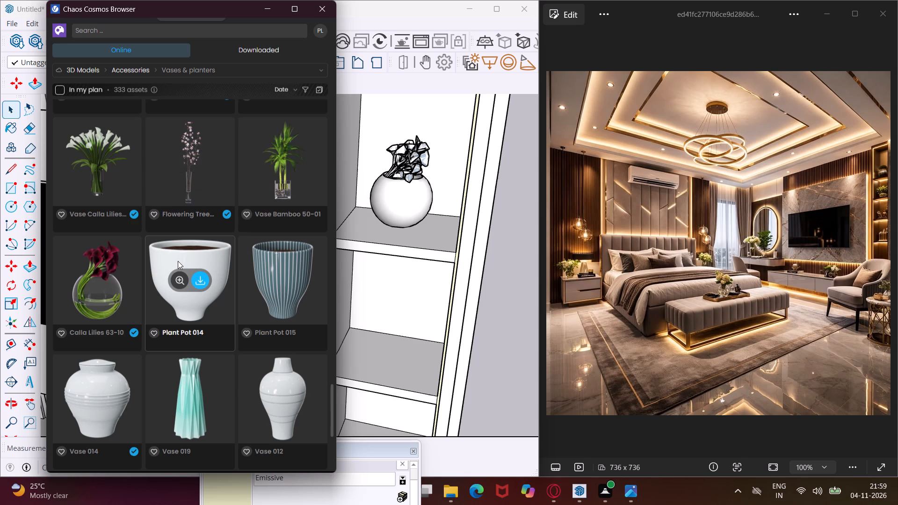
pyautogui.scroll(-3, 178, 261)
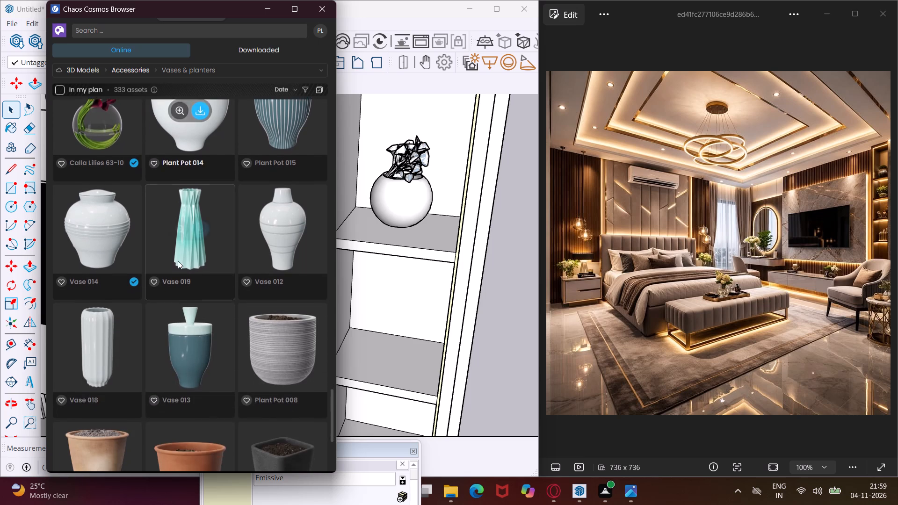
pyautogui.scroll(-4, 178, 261)
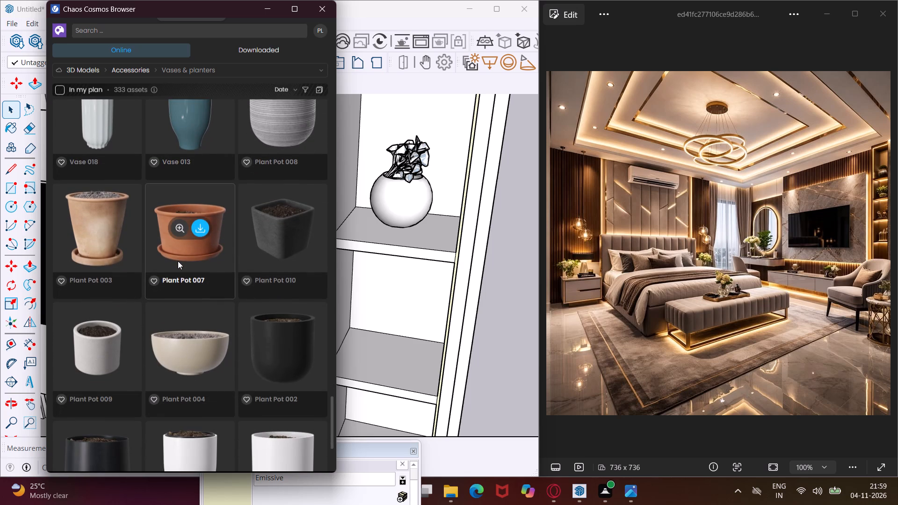
pyautogui.scroll(6, 178, 261)
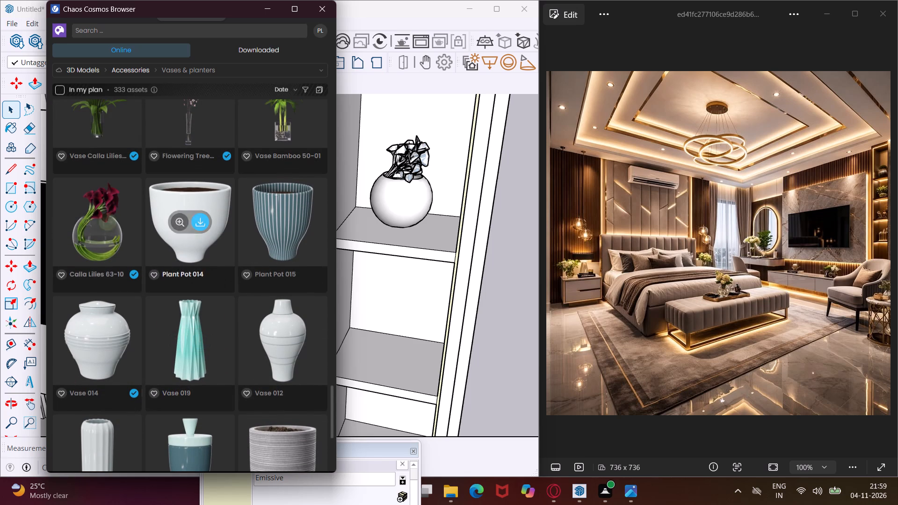
pyautogui.click(108, 340)
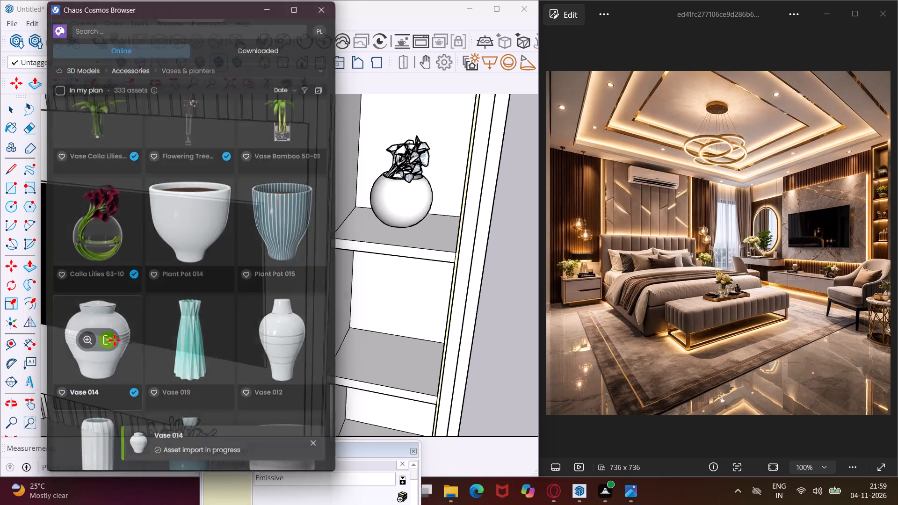
pyautogui.scroll(3, 393, 353)
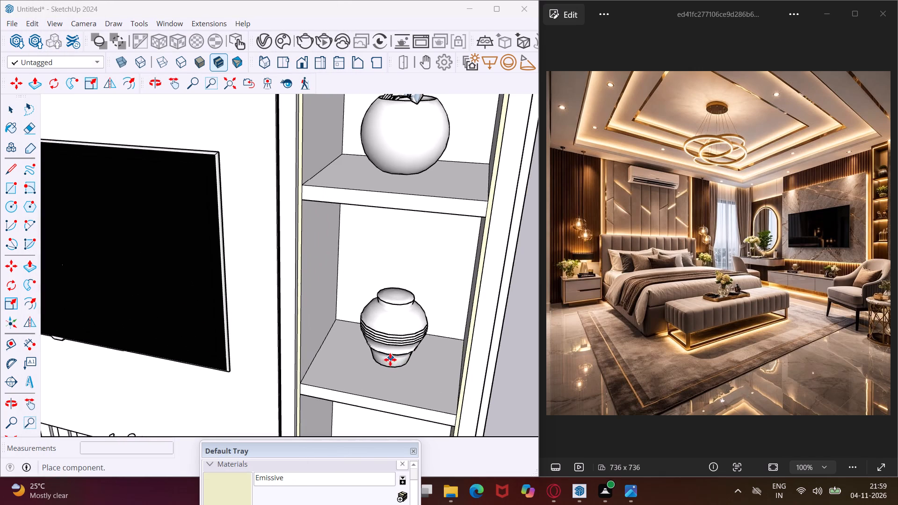
pyautogui.click(390, 360)
pyautogui.scroll(-10, 266, 346)
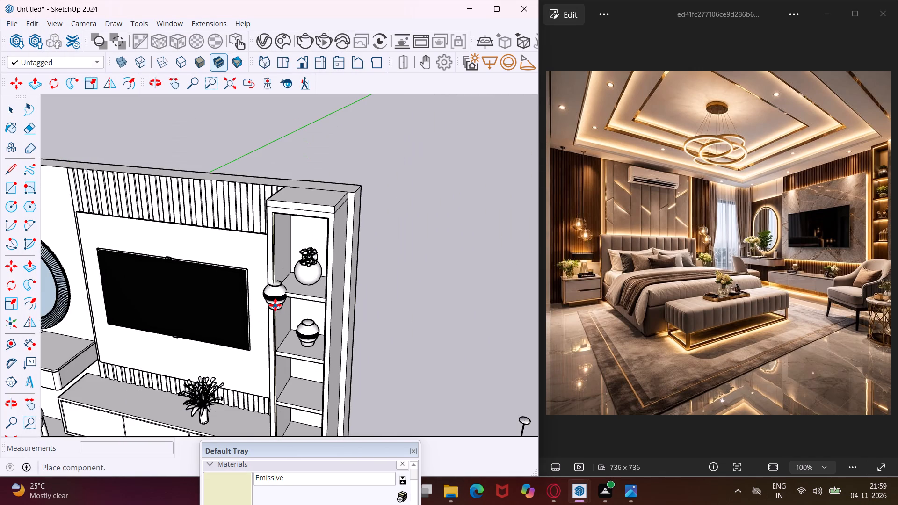
pyautogui.press('Escape')
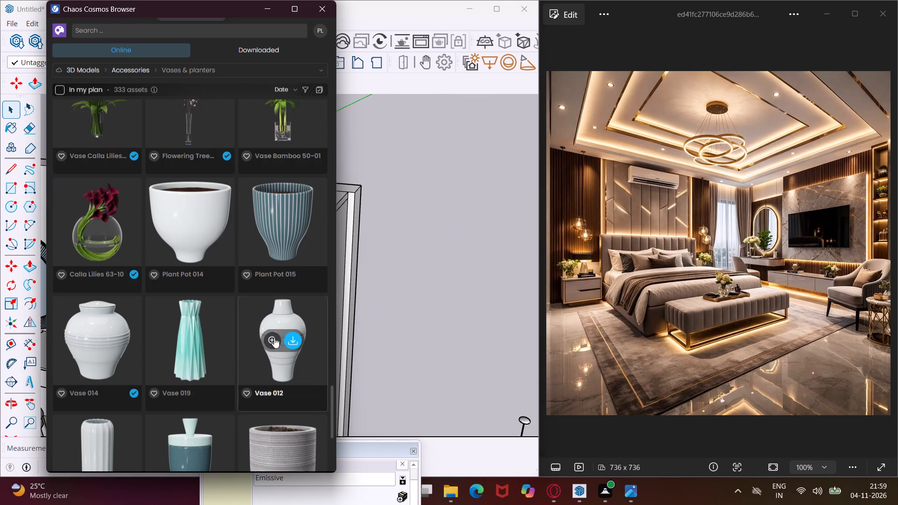
# Download and import Vase 012, placing one copy on the low TV cabinet next to the calla lily vase, toward the shelving unit.
pyautogui.click(289, 339)
pyautogui.scroll(-2, 235, 299)
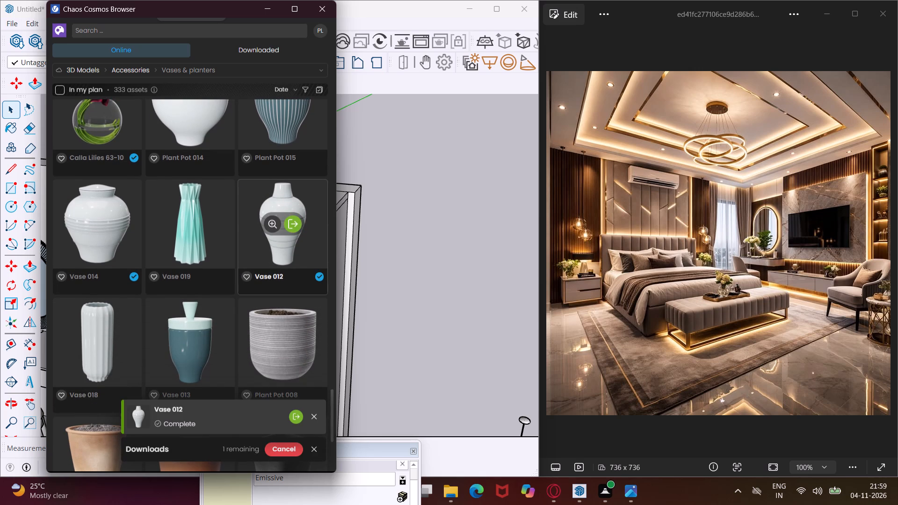
pyautogui.click(293, 226)
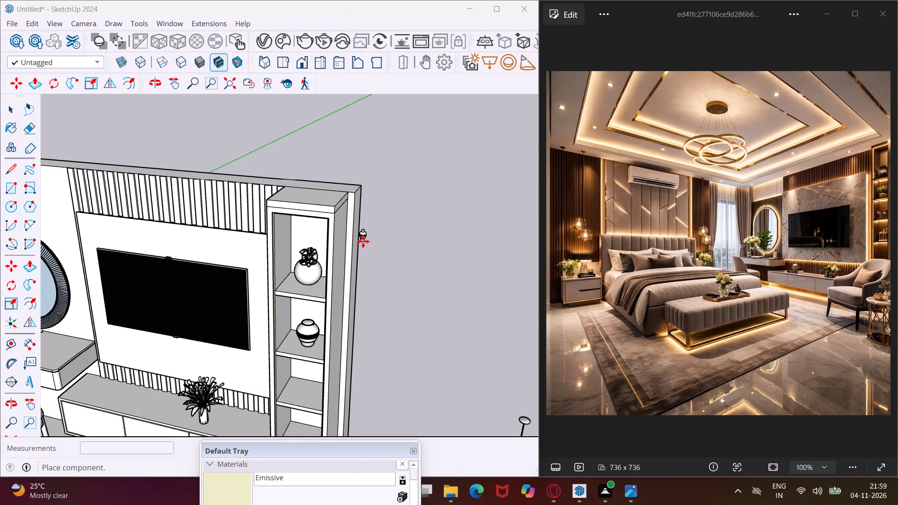
pyautogui.scroll(-5, 362, 242)
pyautogui.moveTo(342, 324); pyautogui.dragTo(310, 337, button='middle')
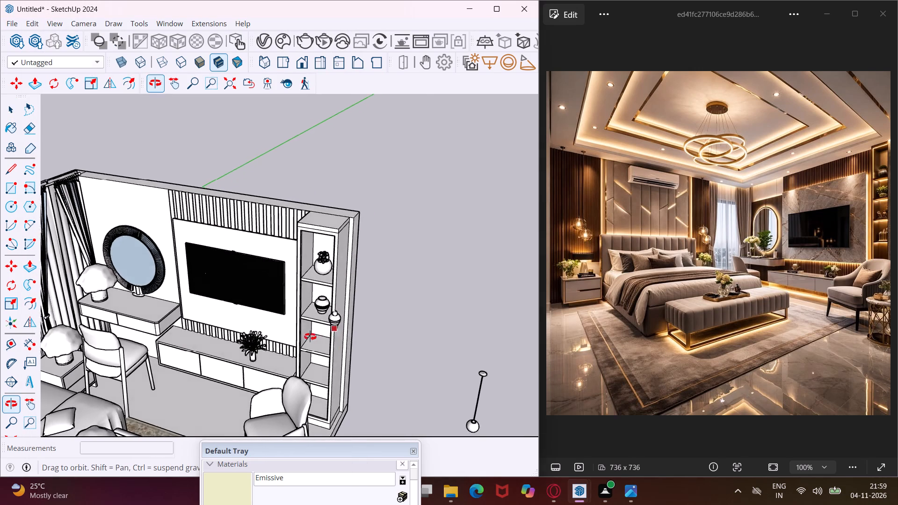
pyautogui.moveTo(310, 337); pyautogui.dragTo(303, 337, button='middle')
pyautogui.scroll(5, 251, 352)
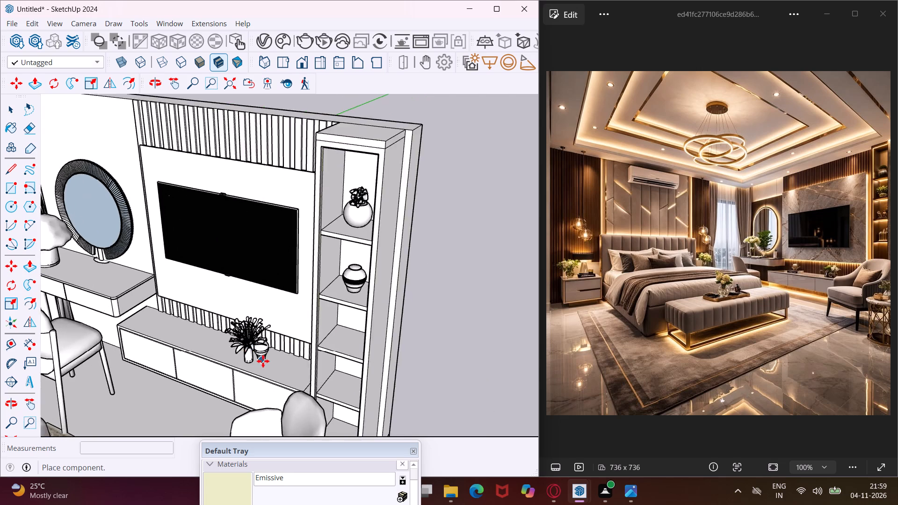
pyautogui.scroll(6, 263, 361)
pyautogui.click(282, 382)
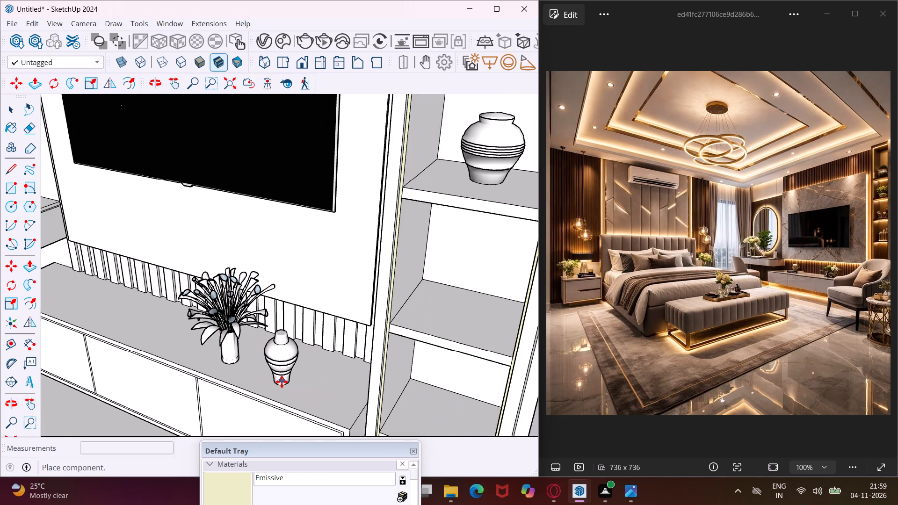
pyautogui.press('Escape')
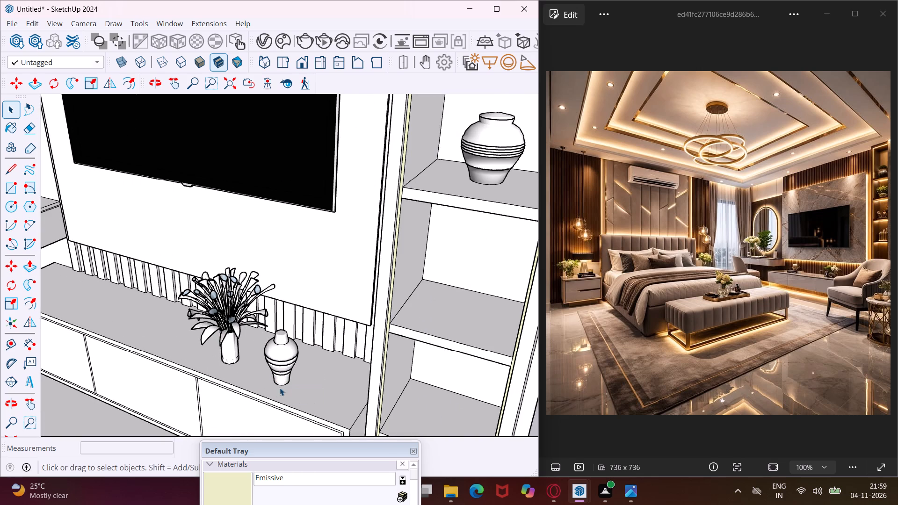
# Download and import Vase Gerbera 18, placing one copy in the open shelving compartment directly below Vase 014.
pyautogui.click(286, 31)
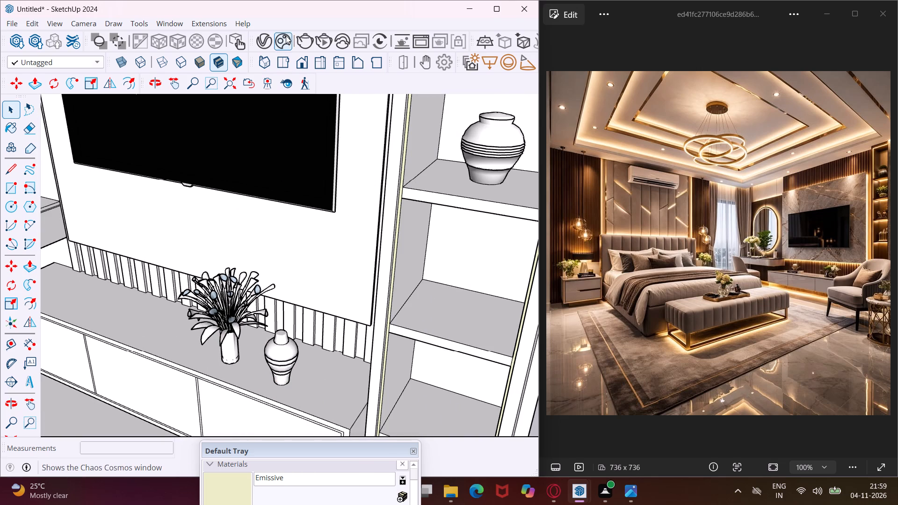
pyautogui.click(286, 36)
pyautogui.scroll(-3, 200, 227)
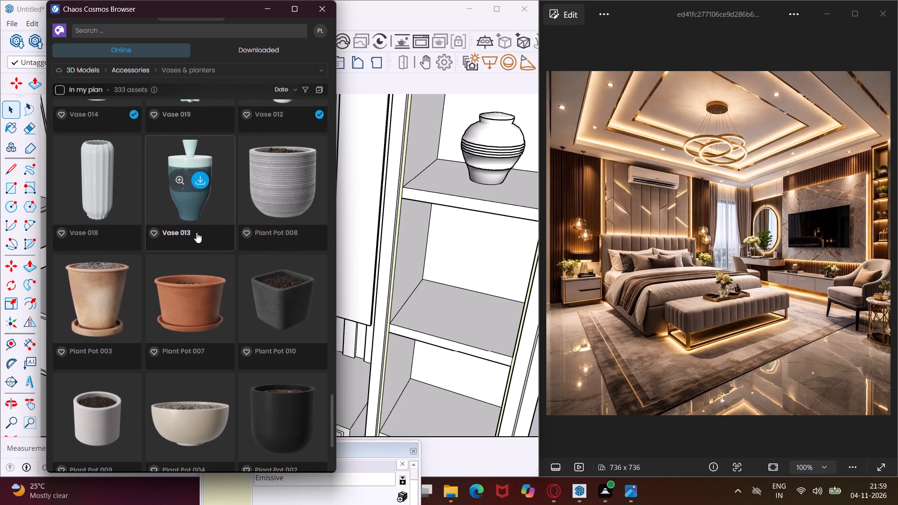
pyautogui.scroll(10, 195, 233)
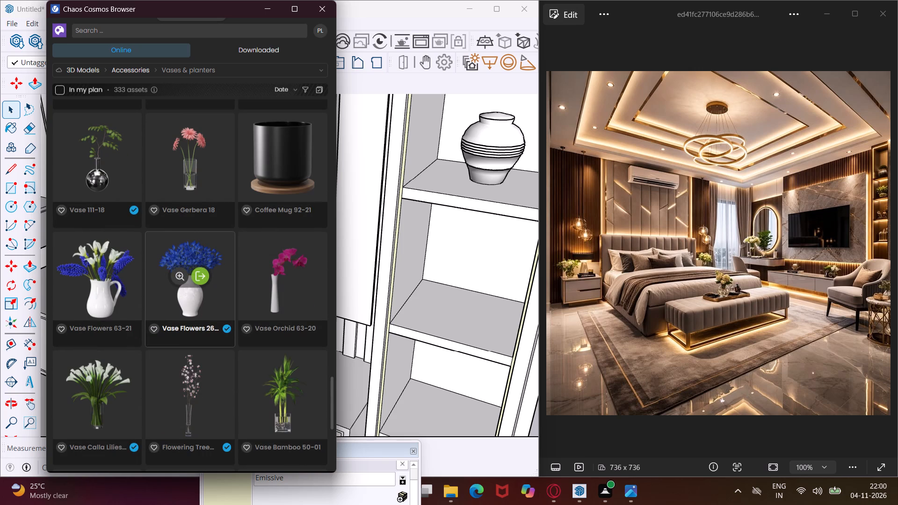
pyautogui.scroll(-1, 192, 242)
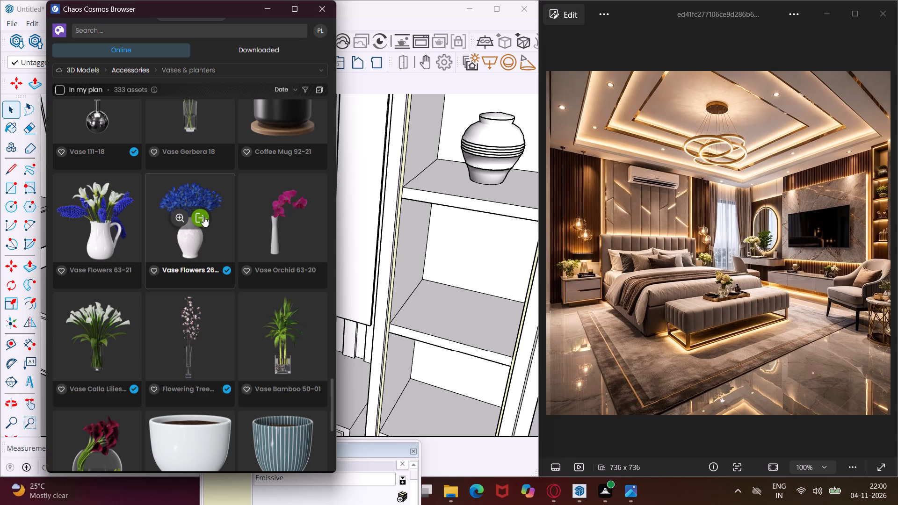
pyautogui.scroll(2, 203, 215)
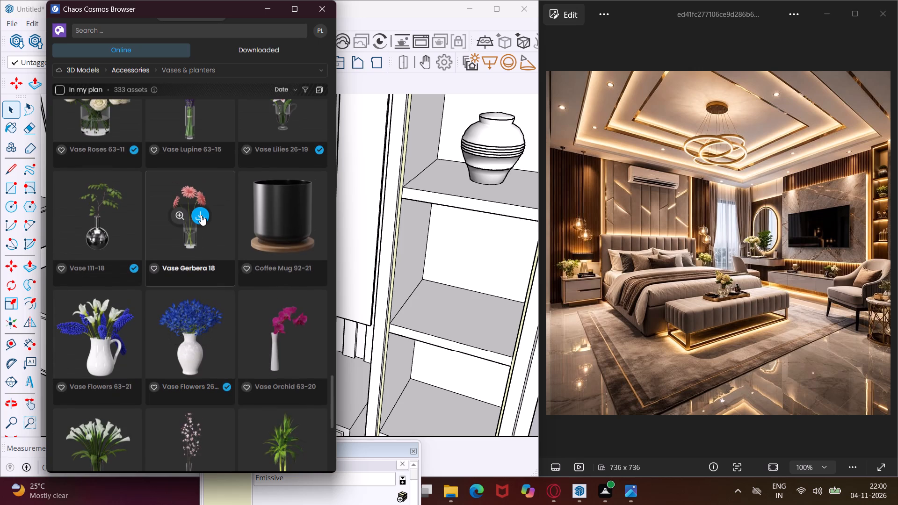
pyautogui.click(201, 215)
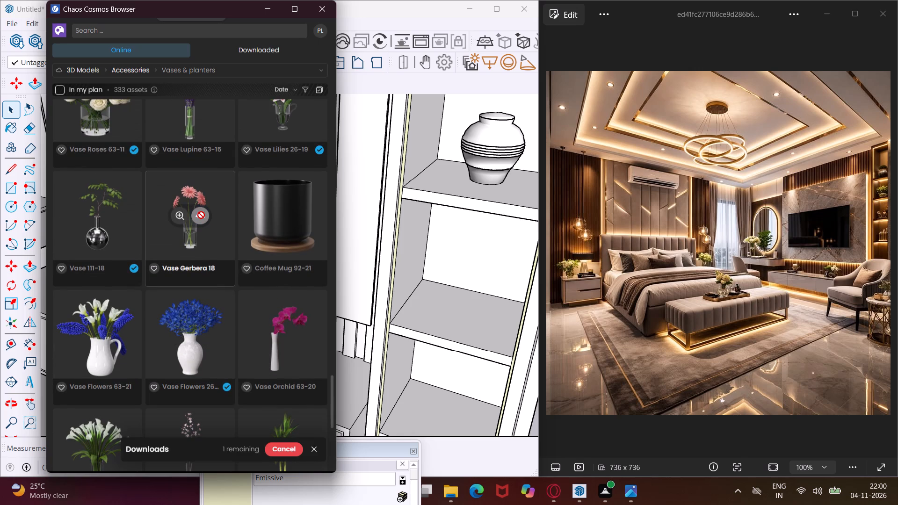
pyautogui.click(197, 216)
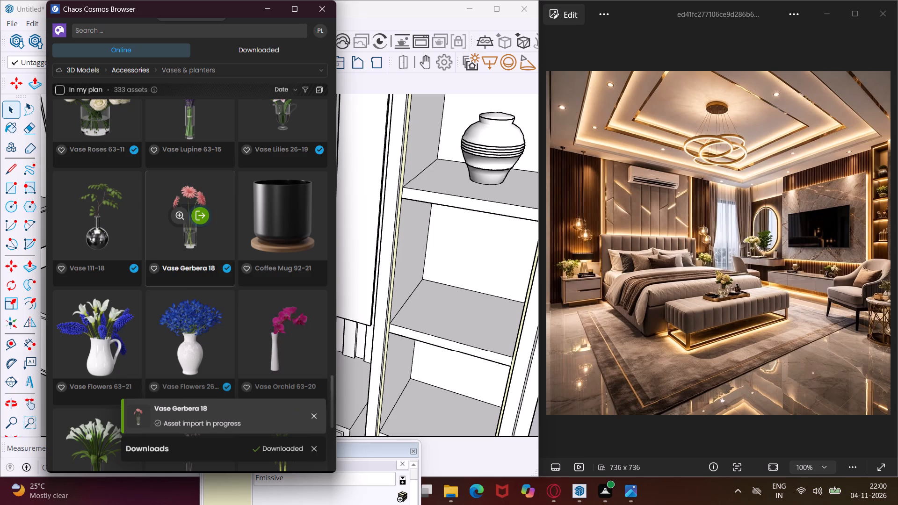
pyautogui.scroll(-4, 191, 224)
pyautogui.moveTo(227, 263); pyautogui.dragTo(283, 276, button='middle')
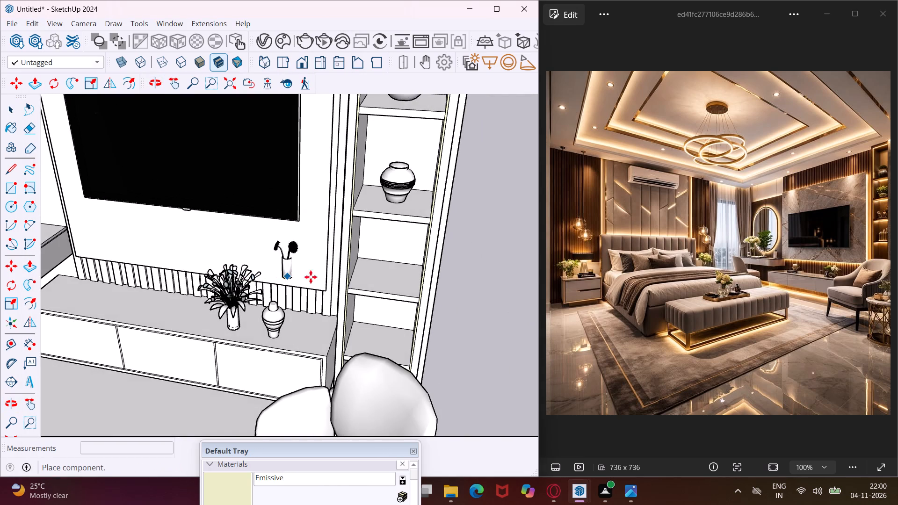
pyautogui.scroll(7, 367, 268)
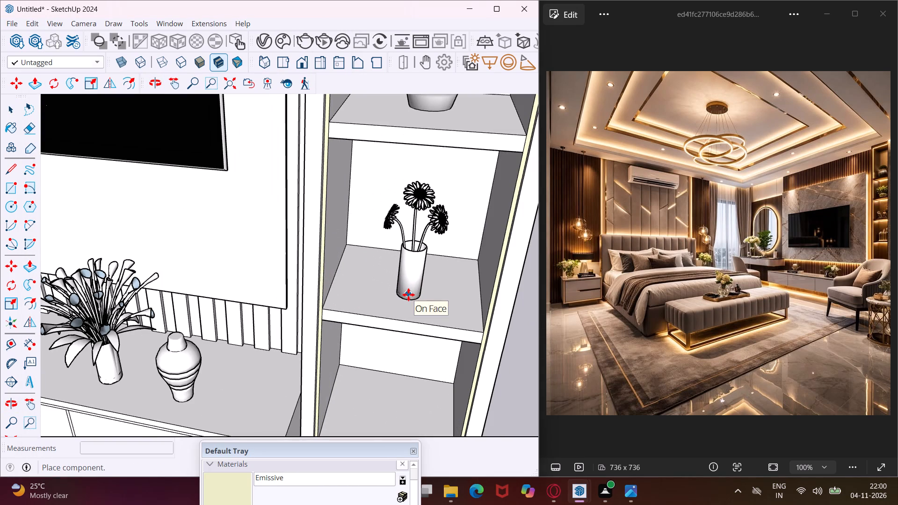
pyautogui.click(408, 295)
pyautogui.press('Escape')
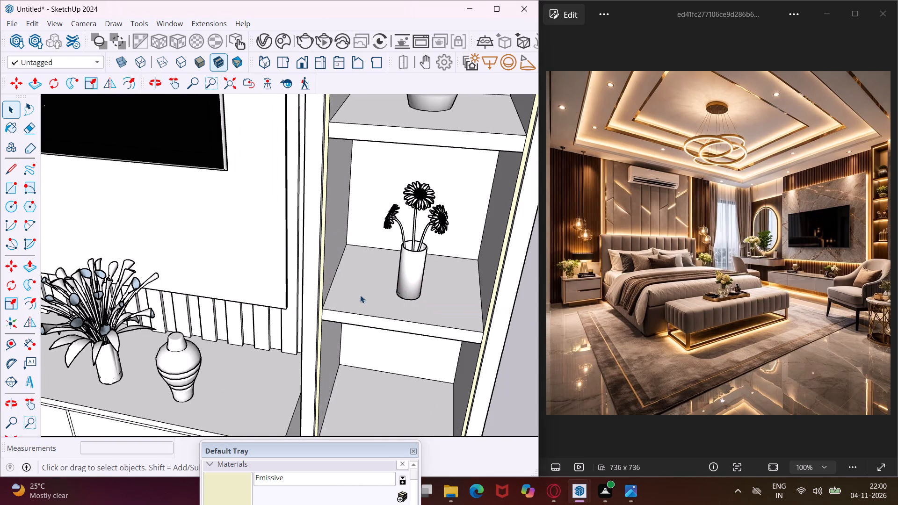
# Import Vase 005 and place one copy in the shelving compartment directly below the Gerbera vase.
pyautogui.click(283, 43)
pyautogui.scroll(-2, 225, 262)
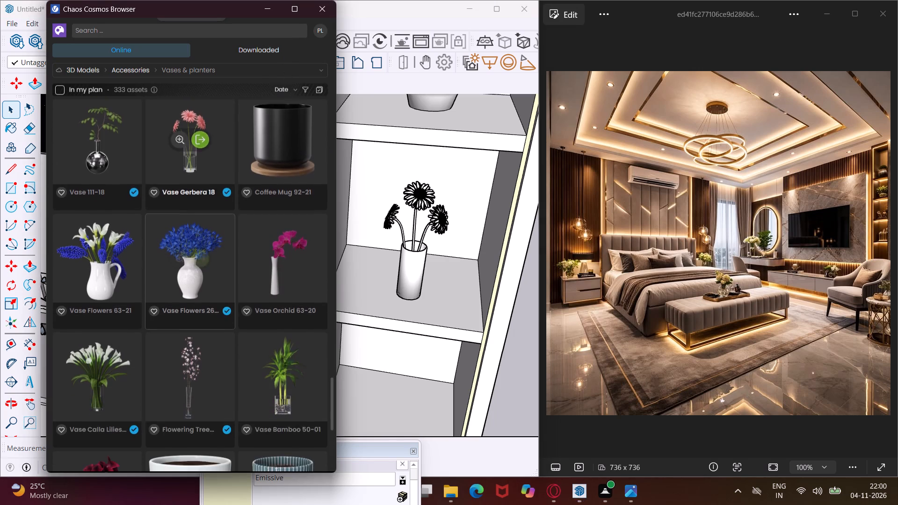
pyautogui.scroll(-7, 225, 262)
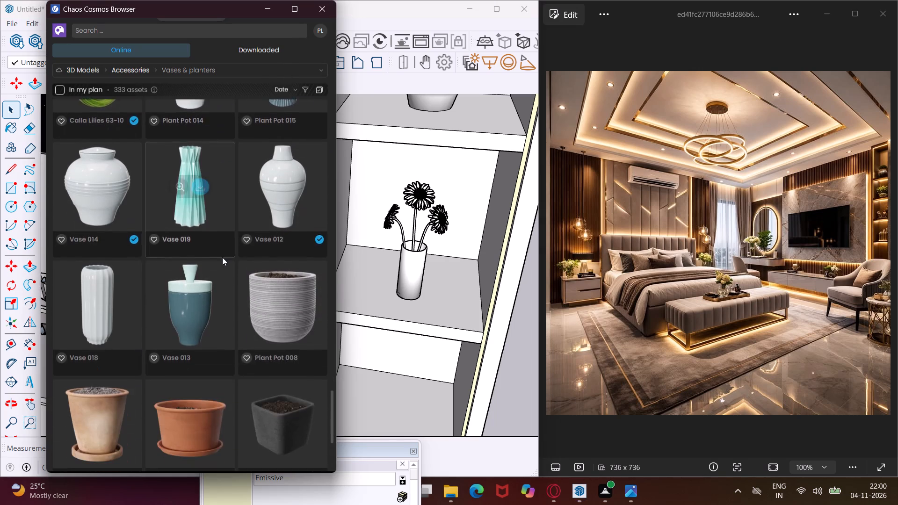
pyautogui.scroll(-11, 222, 257)
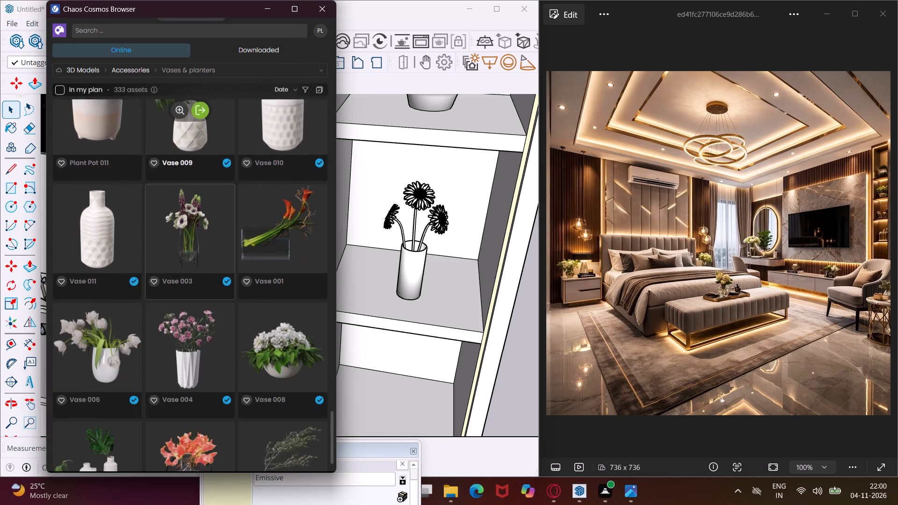
pyautogui.scroll(-3, 222, 258)
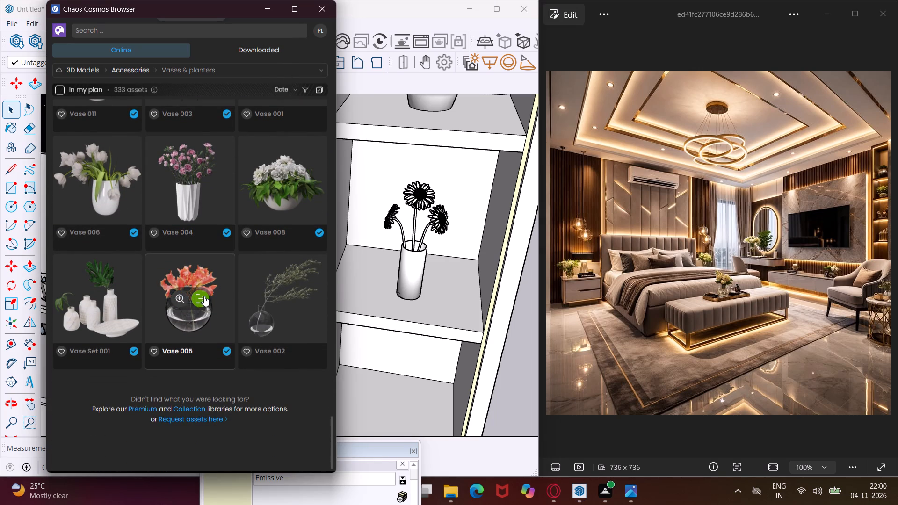
pyautogui.click(203, 297)
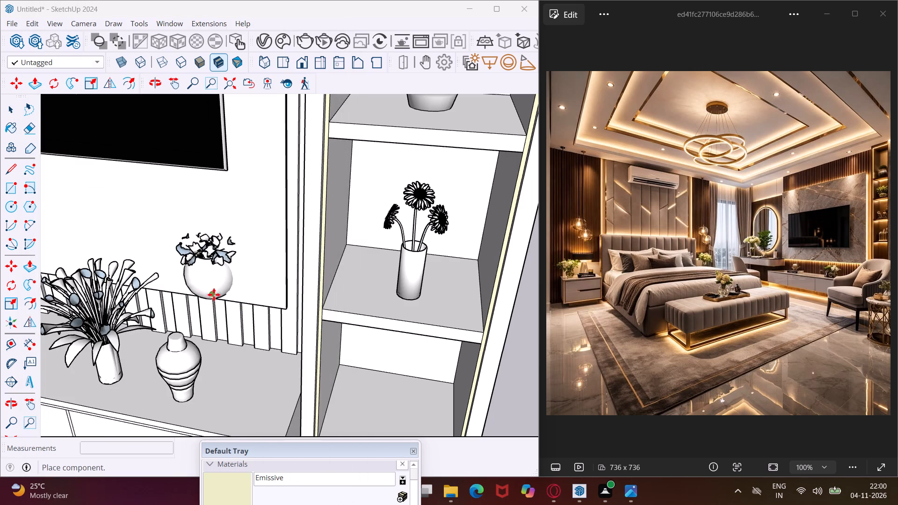
pyautogui.scroll(-7, 214, 295)
pyautogui.scroll(6, 285, 348)
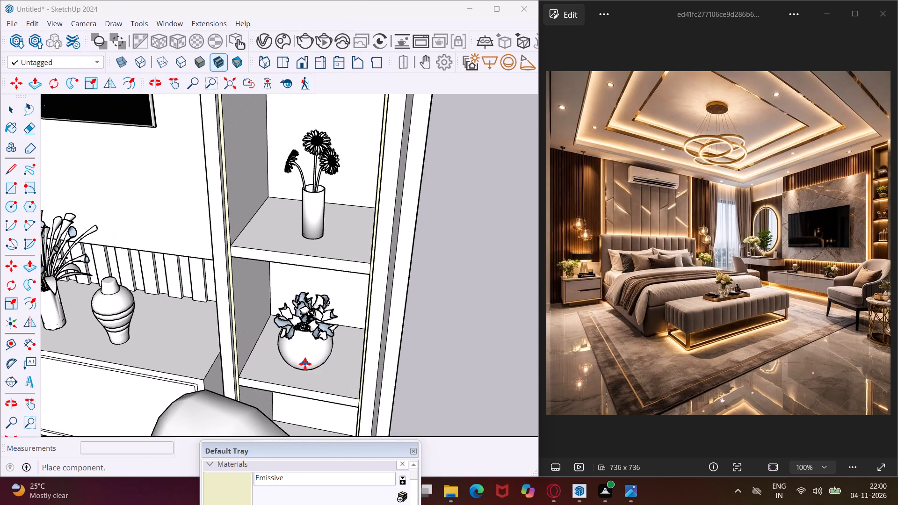
pyautogui.click(305, 364)
pyautogui.moveTo(309, 362); pyautogui.dragTo(275, 306, button='middle')
pyautogui.scroll(1, 277, 309)
pyautogui.scroll(-2, 274, 305)
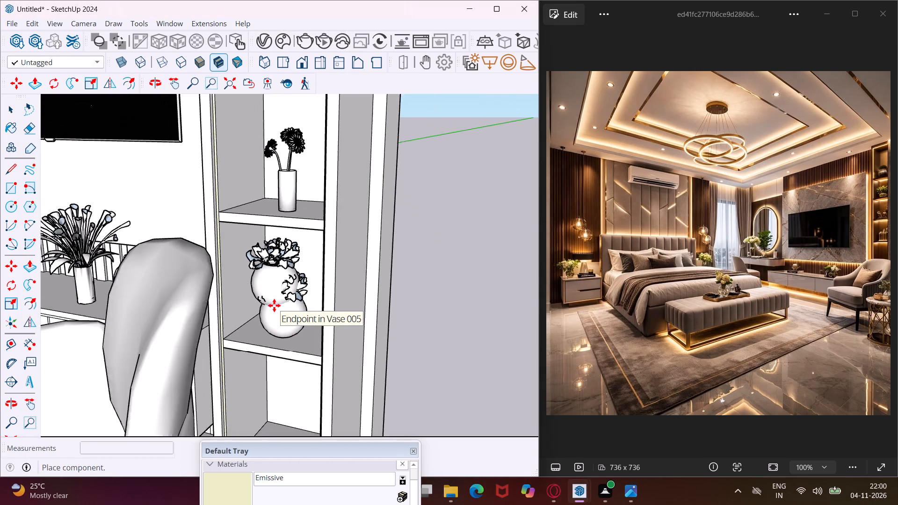
pyautogui.scroll(-6, 274, 305)
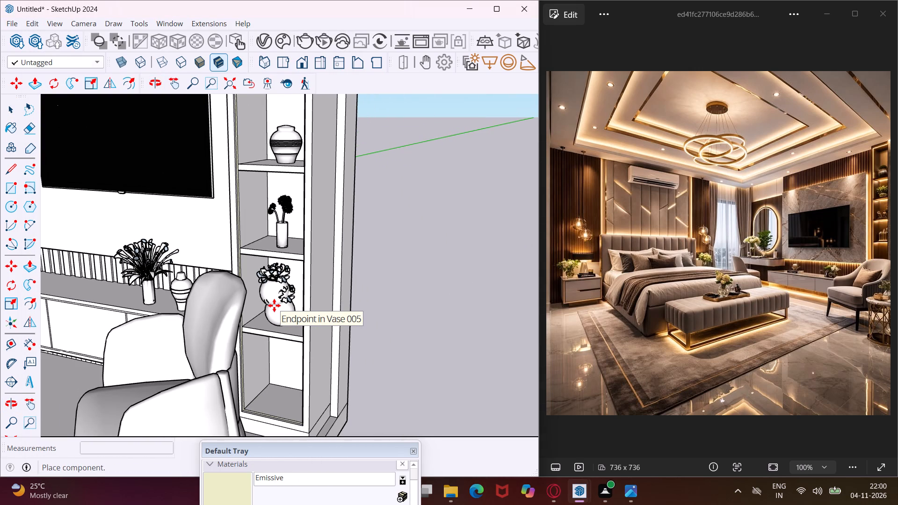
pyautogui.press('Escape')
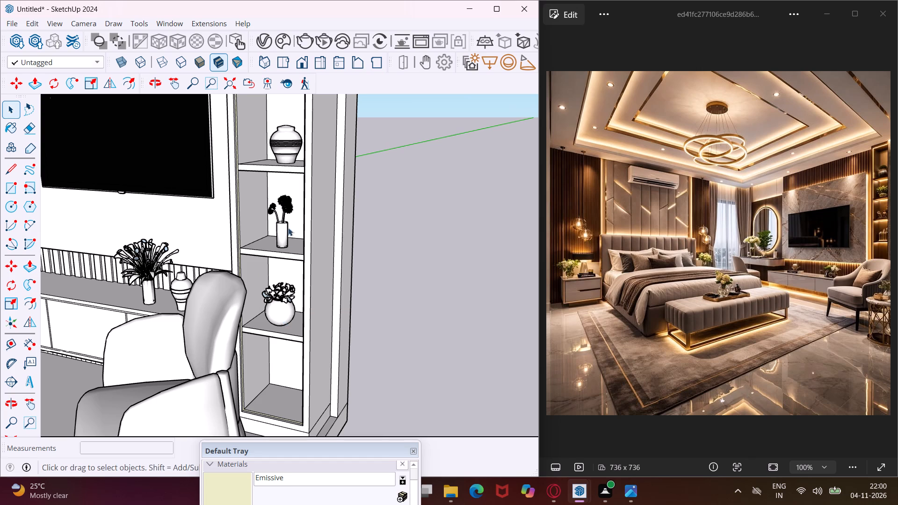
# Delete Vase 014 from the shelving compartment above the Gerbera vase.
pyautogui.scroll(-1, 283, 215)
pyautogui.moveTo(283, 215); pyautogui.dragTo(310, 293, button='middle')
pyautogui.scroll(3, 298, 225)
pyautogui.click(296, 200)
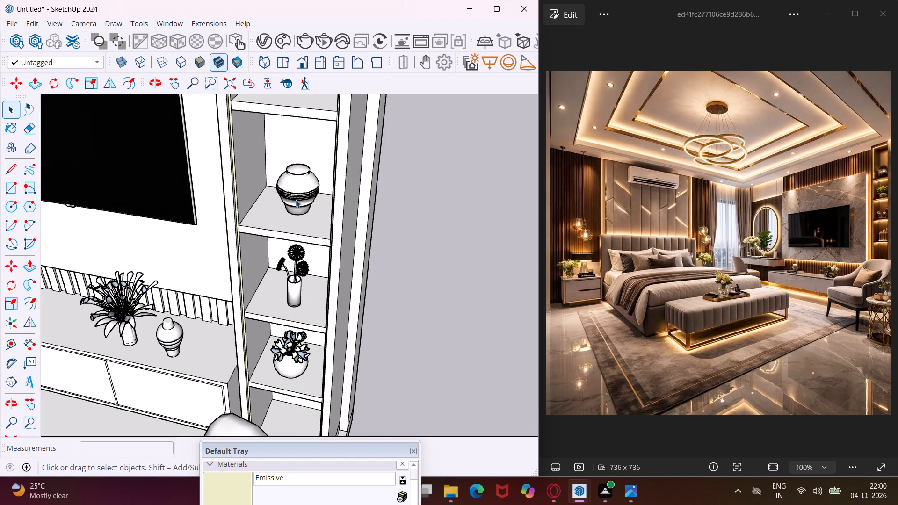
pyautogui.press('Delete')
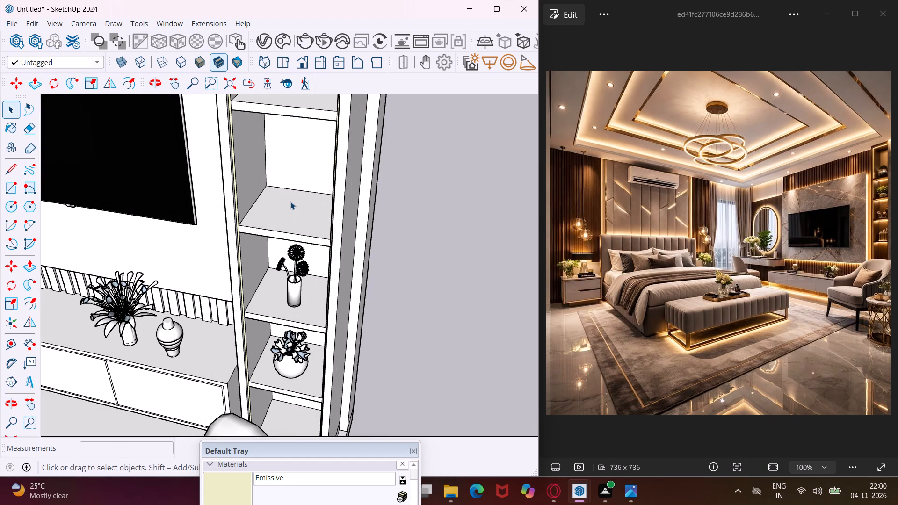
# Download and import Vase Bamboo 50-01, placing one copy on the empty ground outside the room beyond the shelving unit.
pyautogui.click(282, 36)
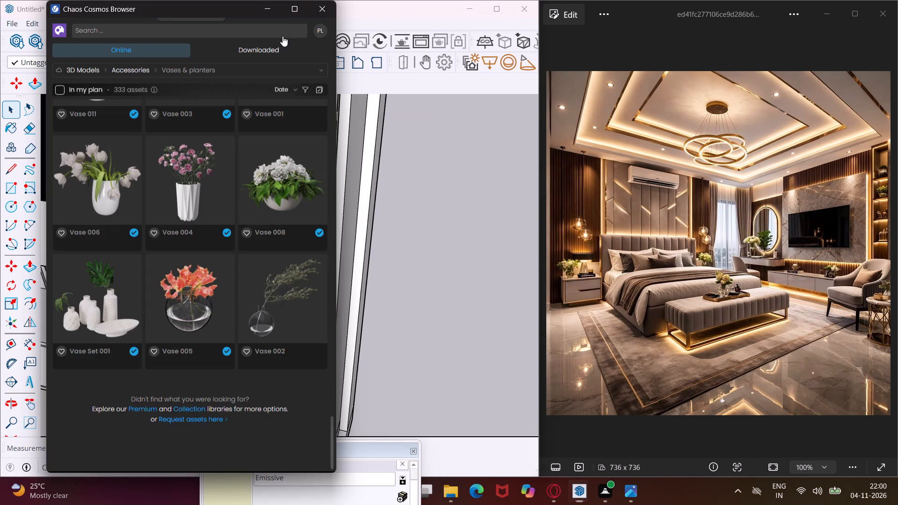
pyautogui.scroll(2, 174, 210)
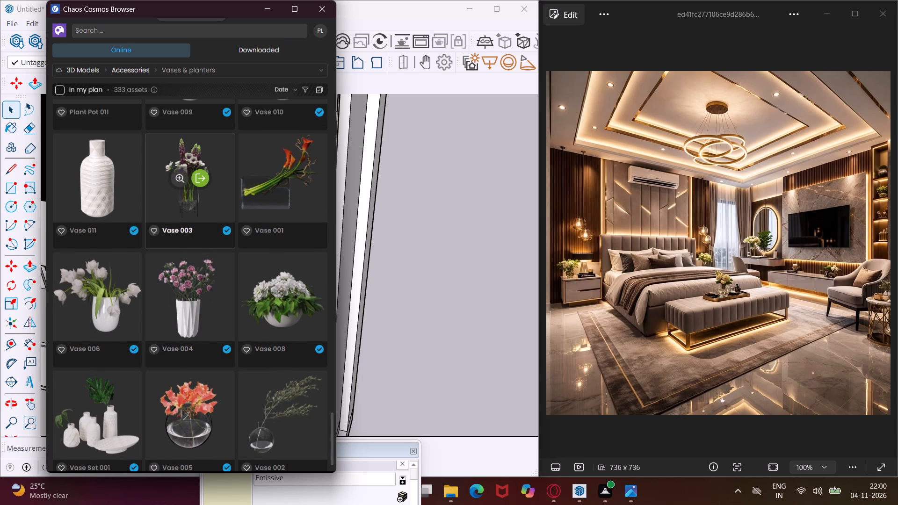
pyautogui.scroll(2, 195, 212)
pyautogui.scroll(-2, 195, 212)
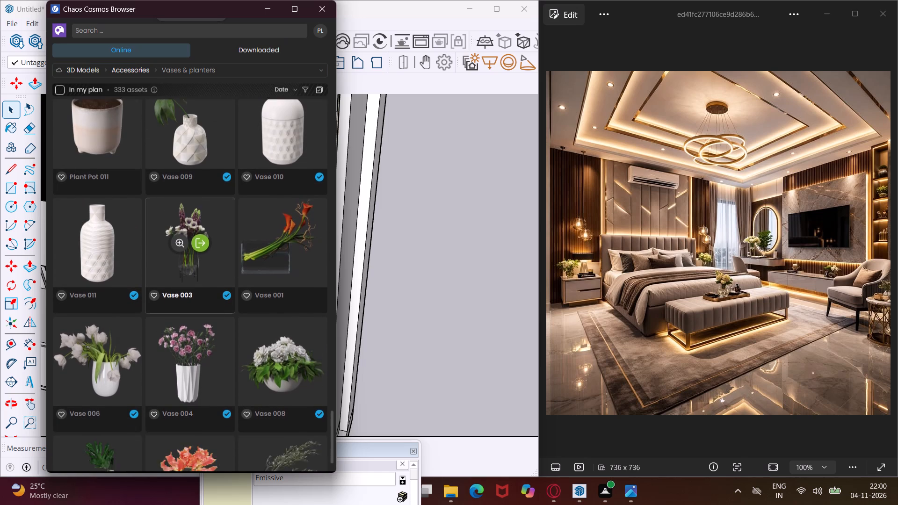
pyautogui.scroll(-3, 195, 213)
pyautogui.scroll(5, 195, 219)
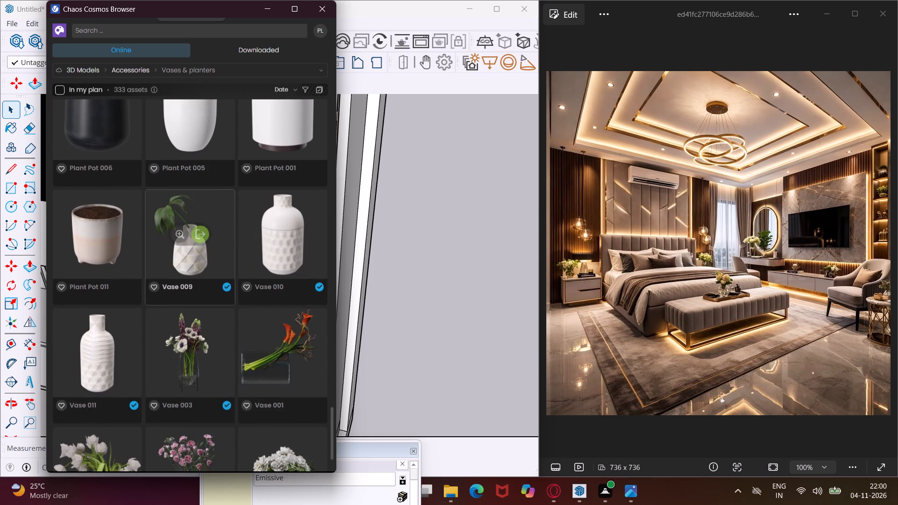
pyautogui.scroll(12, 195, 219)
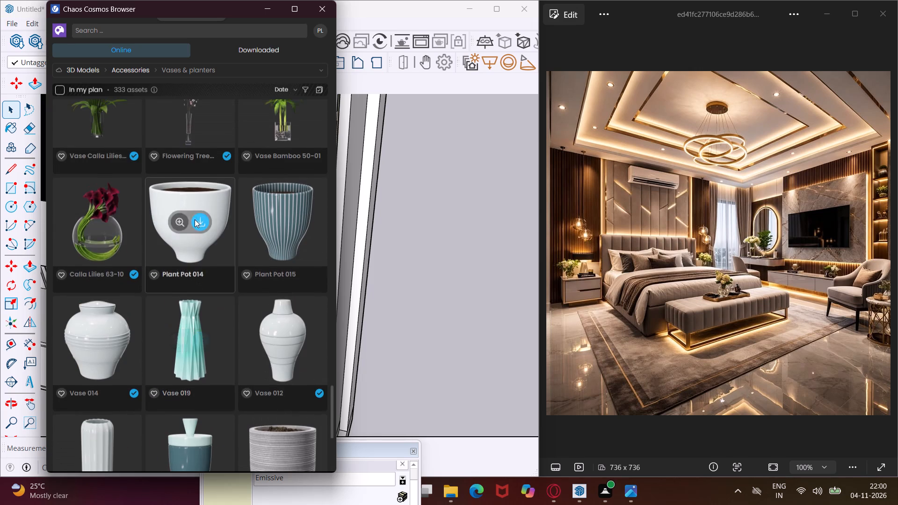
pyautogui.scroll(3, 195, 219)
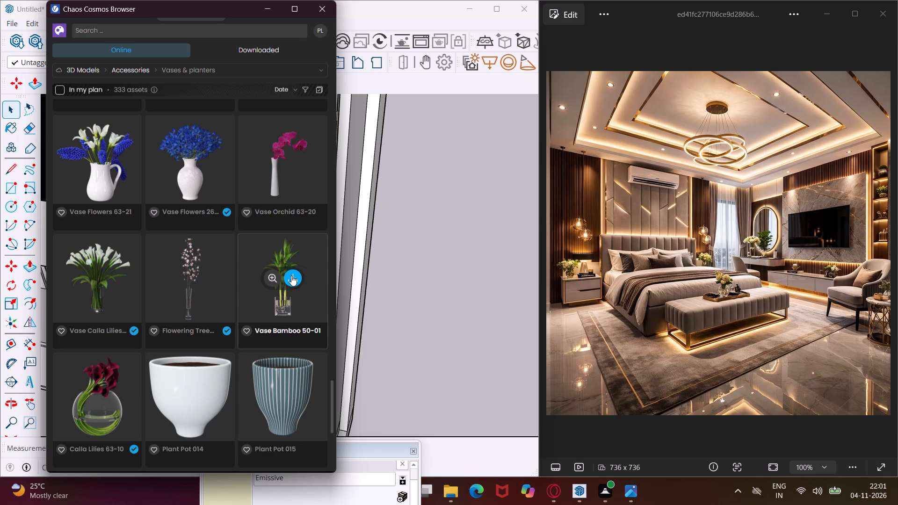
pyautogui.click(291, 275)
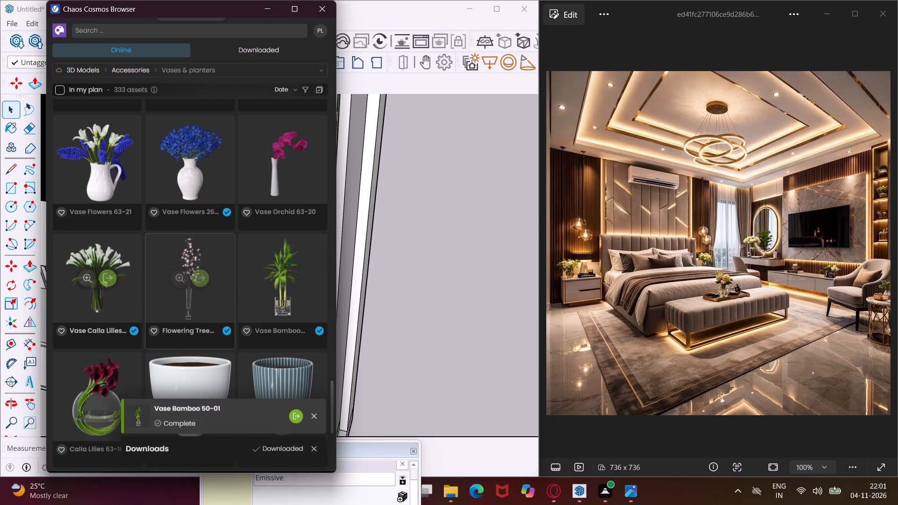
pyautogui.click(293, 276)
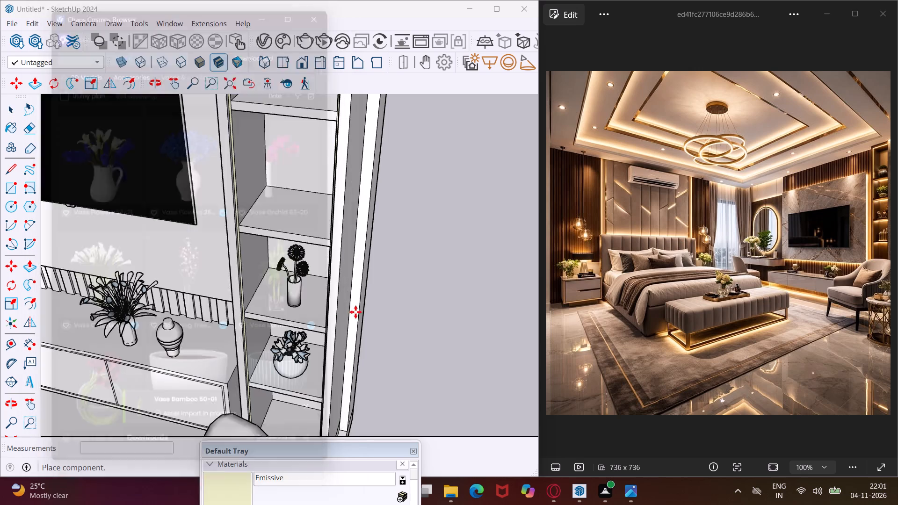
pyautogui.scroll(-7, 301, 319)
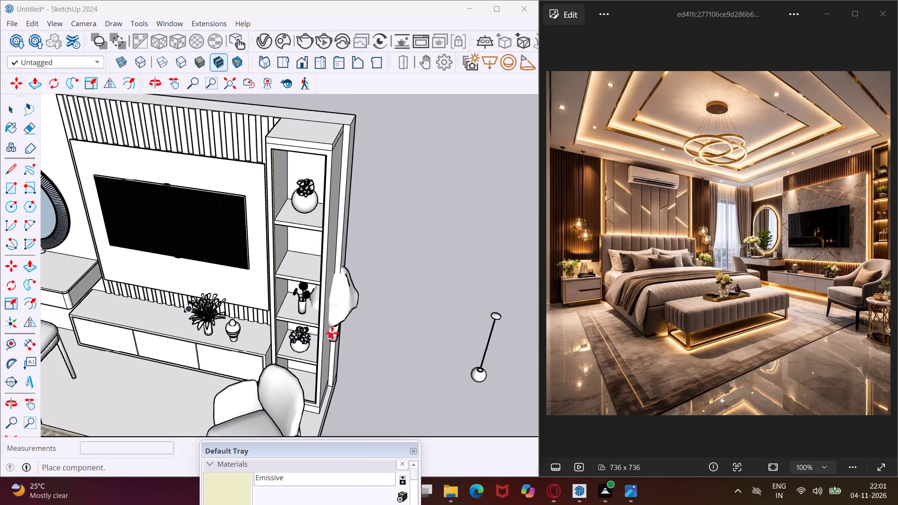
pyautogui.scroll(-4, 367, 345)
pyautogui.click(378, 372)
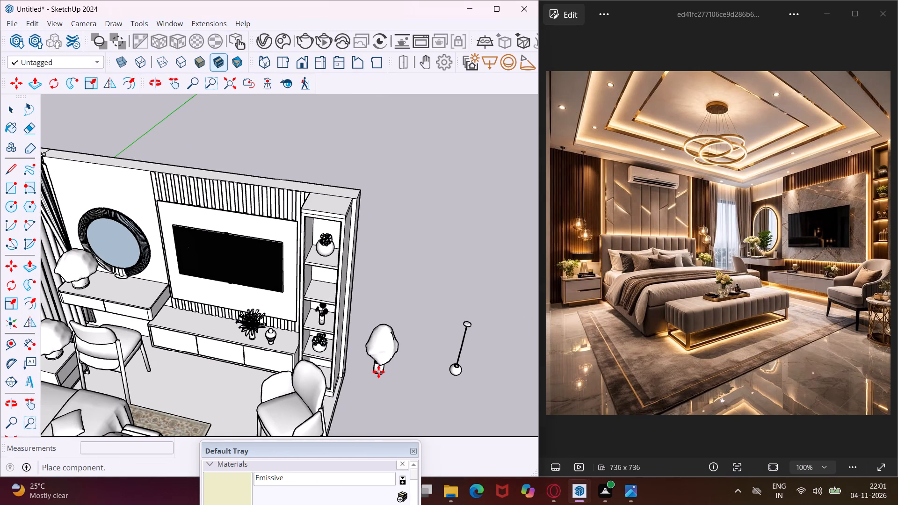
pyautogui.press('Escape')
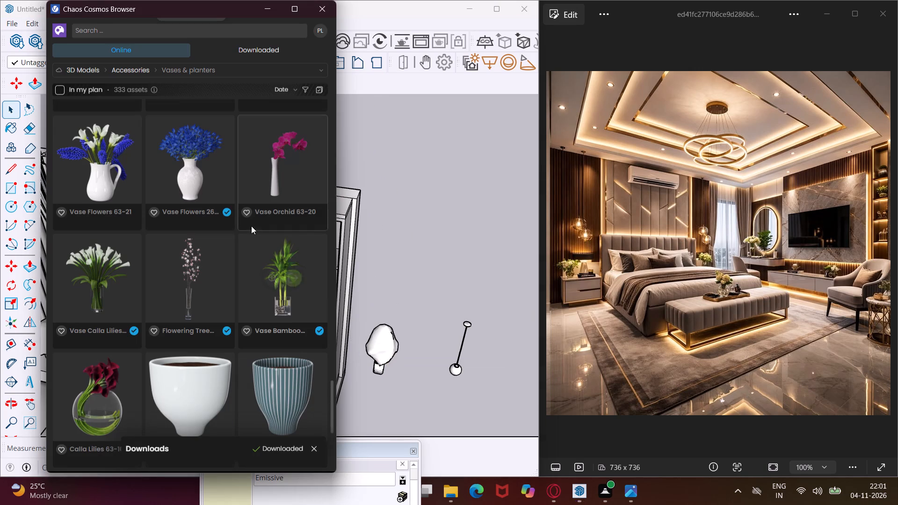
# Import Flowering Tree Twigs 63-18 and place one copy on the dressing table beside the bushy plant vase.
pyautogui.click(200, 278)
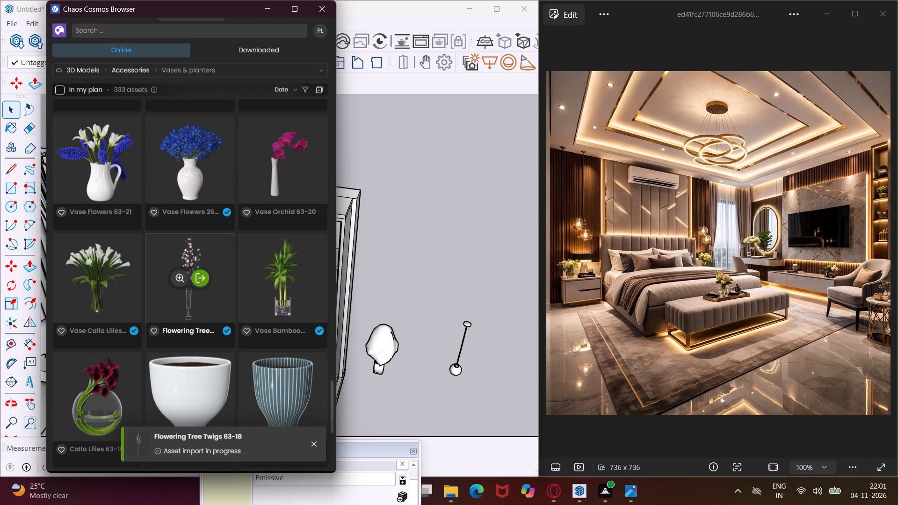
pyautogui.scroll(-3, 242, 313)
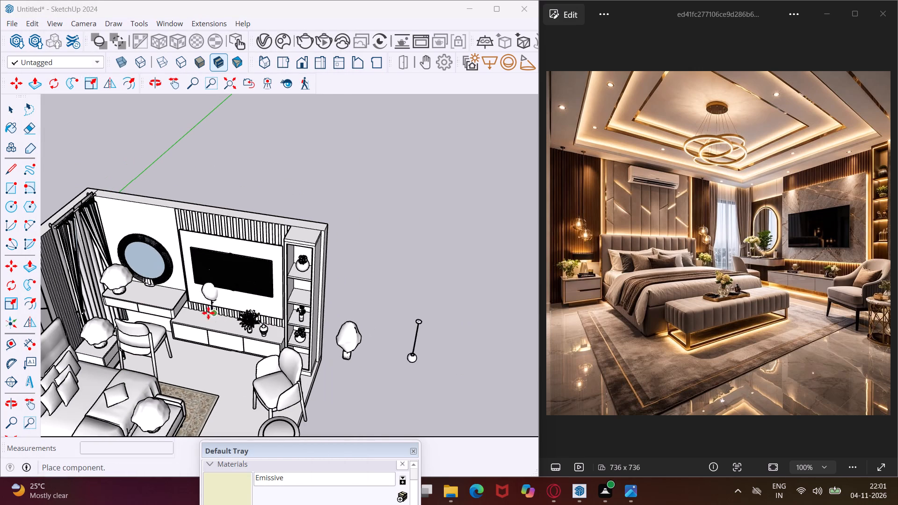
pyautogui.scroll(5, 129, 292)
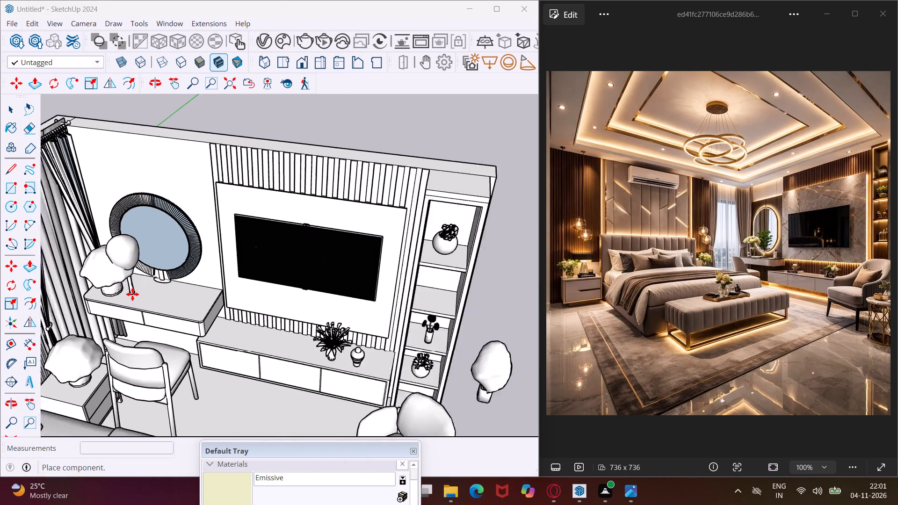
pyautogui.scroll(3, 132, 294)
pyautogui.click(124, 296)
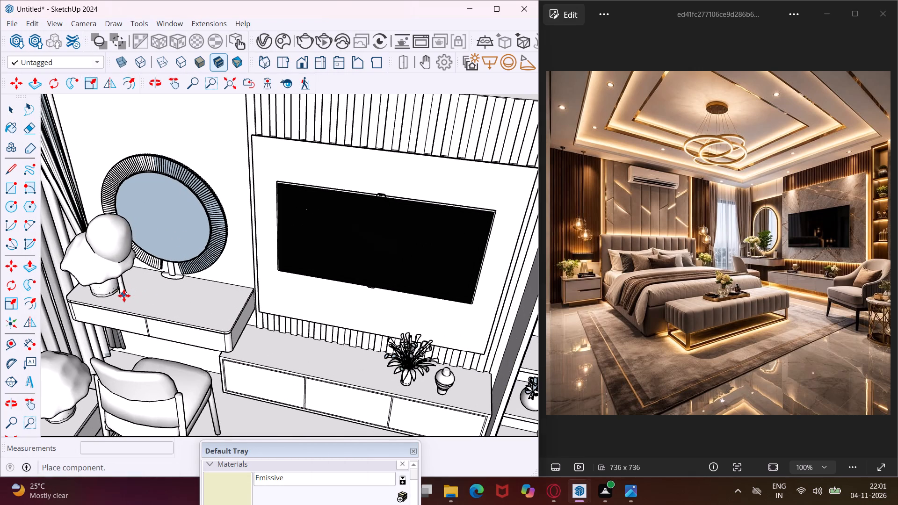
pyautogui.press('Escape')
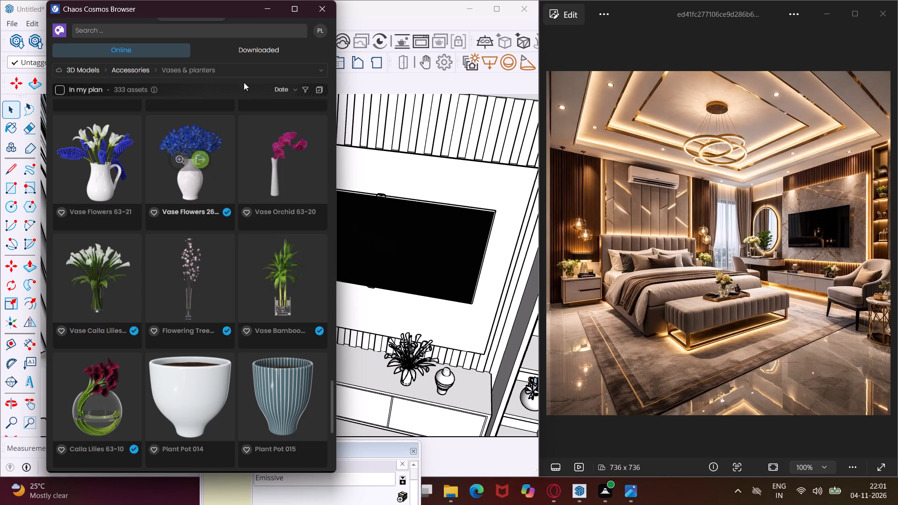
# Delete the bushy plant vase from the dressing table, leaving the flowering twigs vase in place.
pyautogui.click(267, 15)
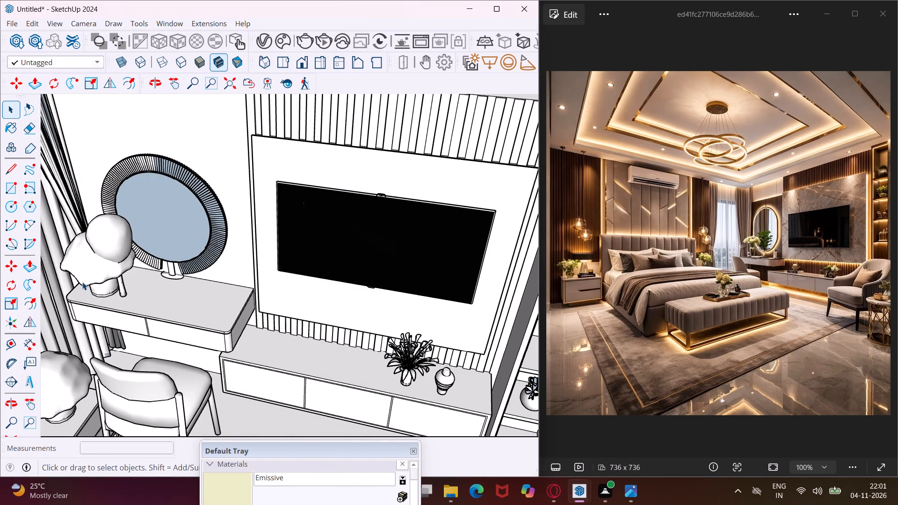
pyautogui.click(82, 282)
pyautogui.press('Delete')
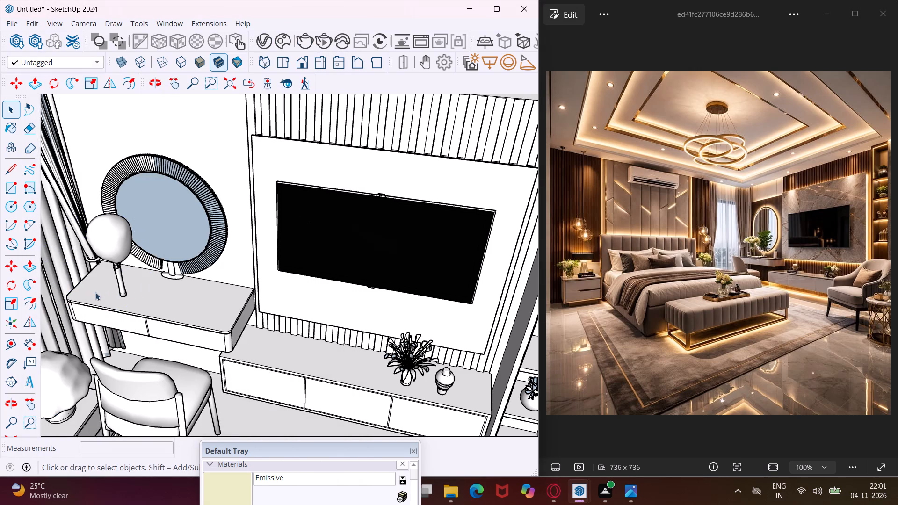
# Move the flowering twigs vase about 9 9/16" across the dressing table toward its curtain-side end, then nudge it slightly.
pyautogui.scroll(4, 115, 291)
pyautogui.click(123, 292)
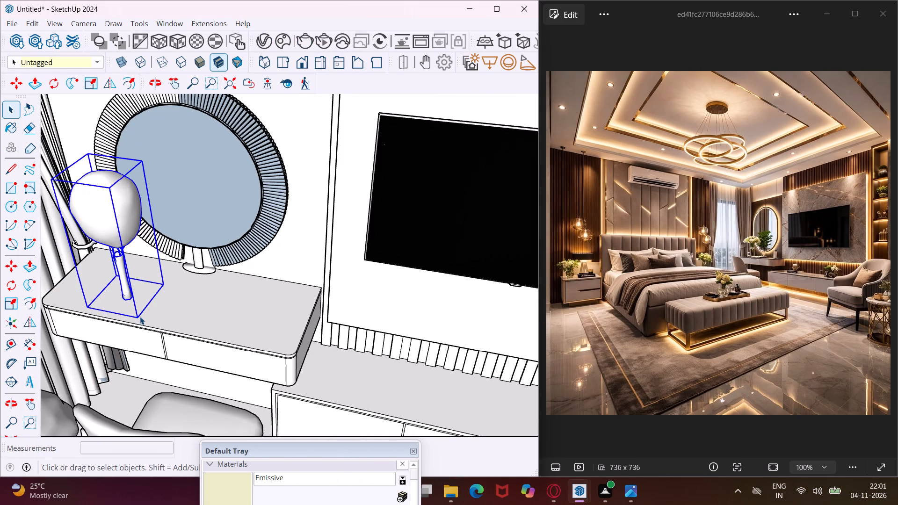
pyautogui.press('m')
pyautogui.click(163, 319)
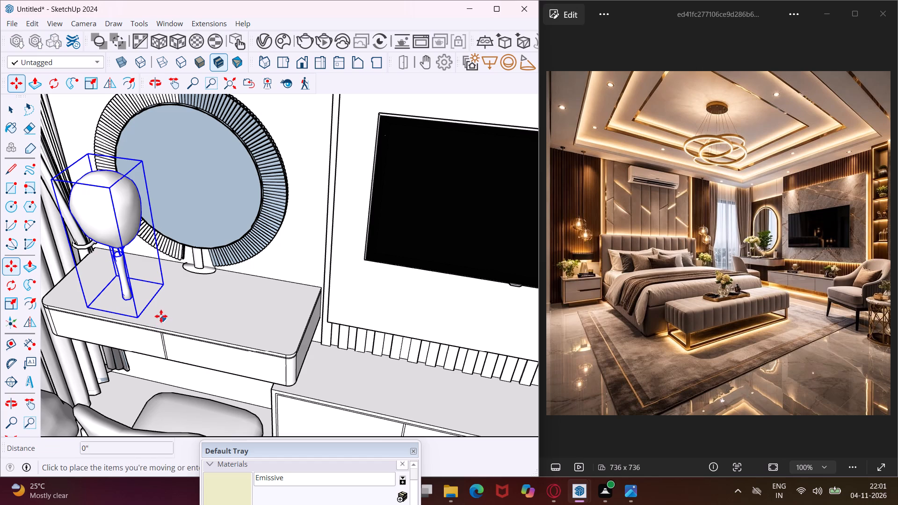
pyautogui.click(124, 309)
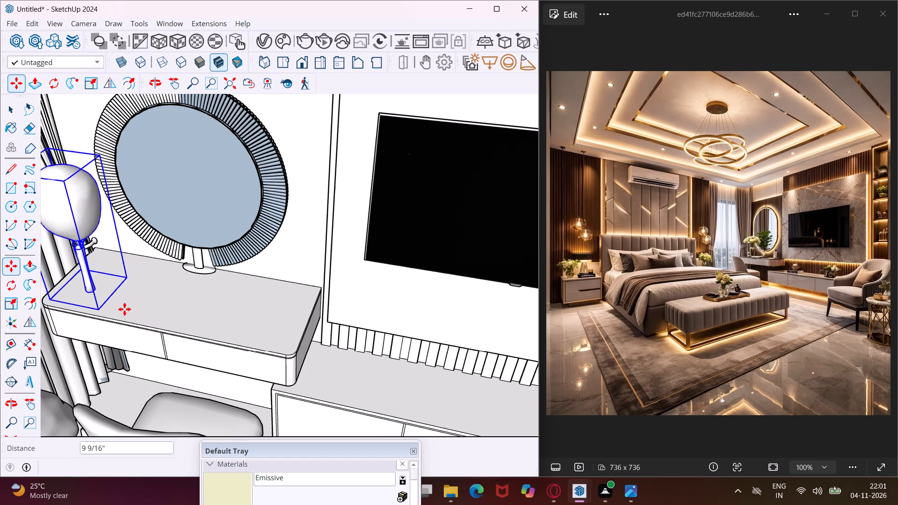
pyautogui.scroll(-2, 155, 270)
pyautogui.scroll(3, 143, 302)
pyautogui.click(140, 306)
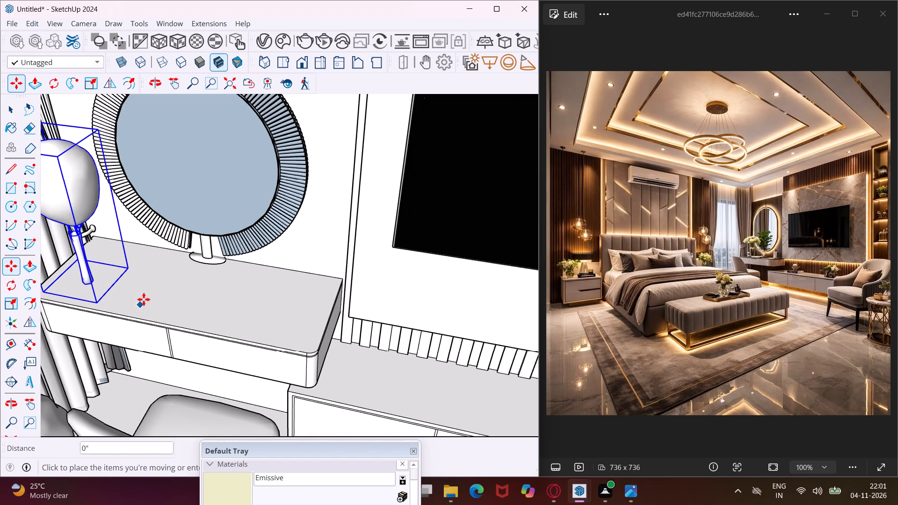
pyautogui.click(146, 296)
pyautogui.scroll(-5, 167, 275)
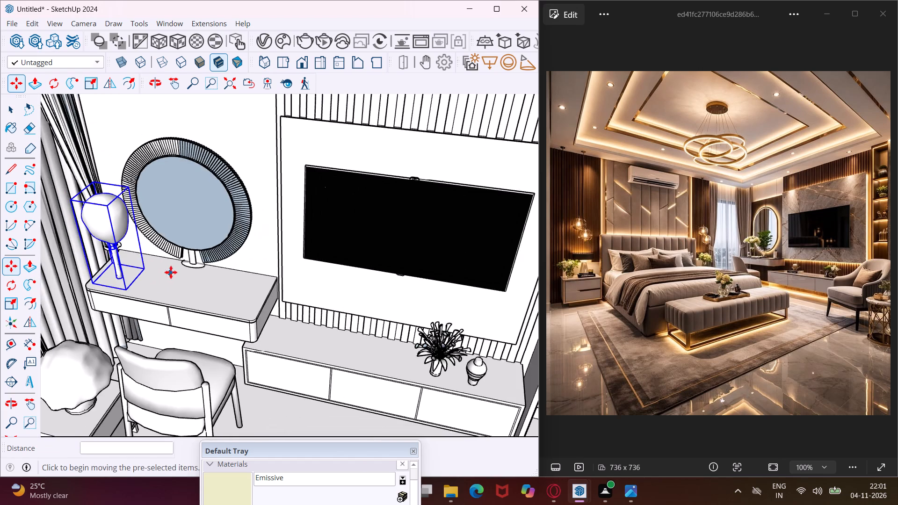
pyautogui.scroll(-11, 172, 267)
pyautogui.press('Escape')
pyautogui.press('space')
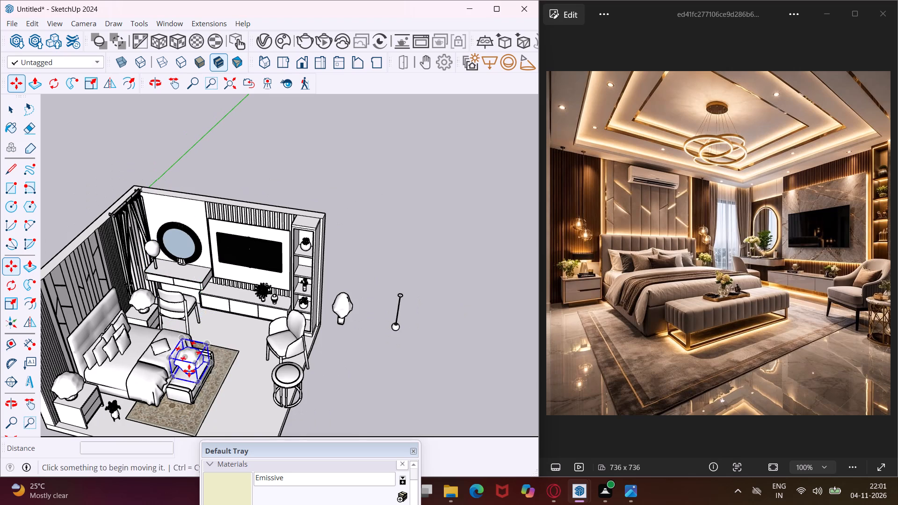
# Delete the bushy plant vase from the bench at the foot of the bed.
pyautogui.scroll(4, 189, 371)
pyautogui.click(188, 364)
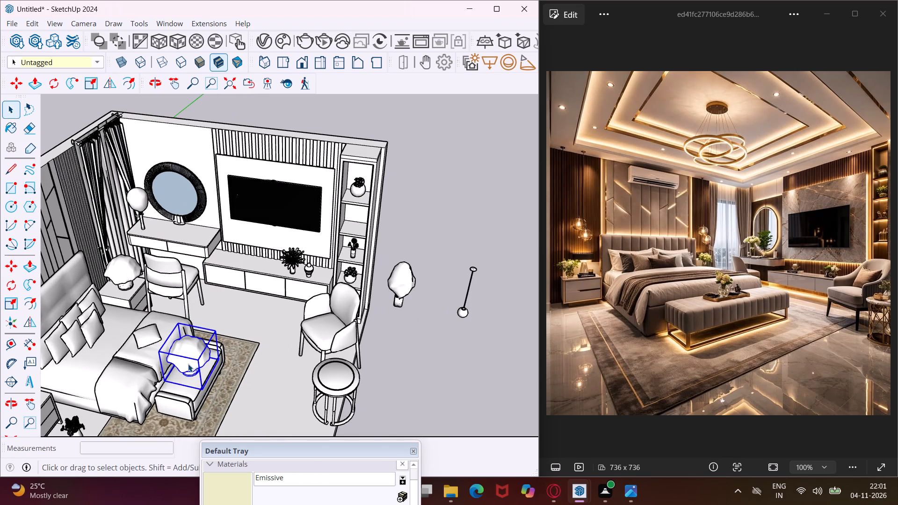
pyautogui.press('Delete')
# Move the flower vase from the floor beside the bed onto the top of the bench, about 5' 2" away.
pyautogui.scroll(-4, 232, 303)
pyautogui.scroll(4, 143, 388)
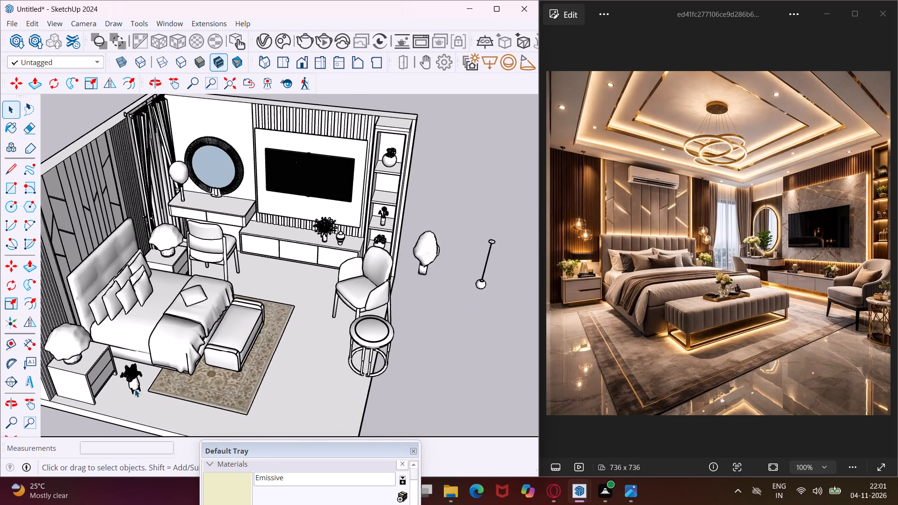
pyautogui.scroll(3, 135, 389)
pyautogui.click(133, 386)
pyautogui.press('m')
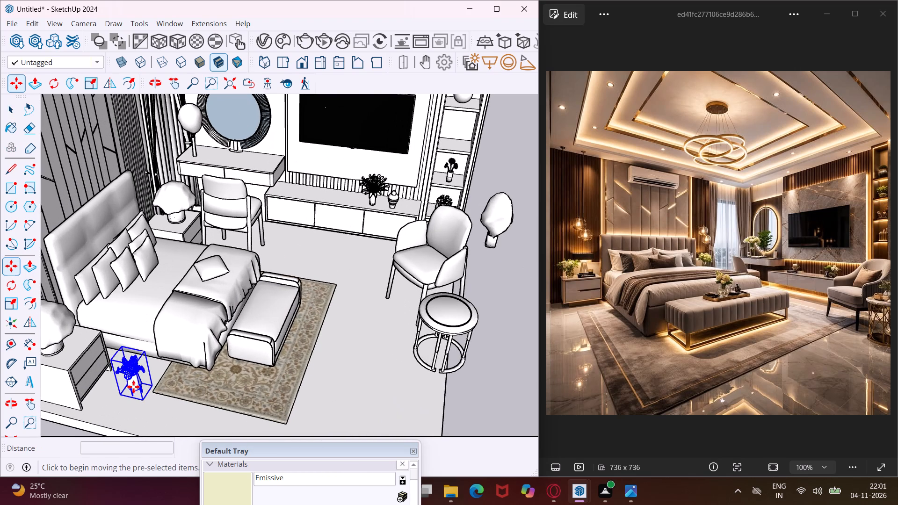
pyautogui.scroll(7, 140, 393)
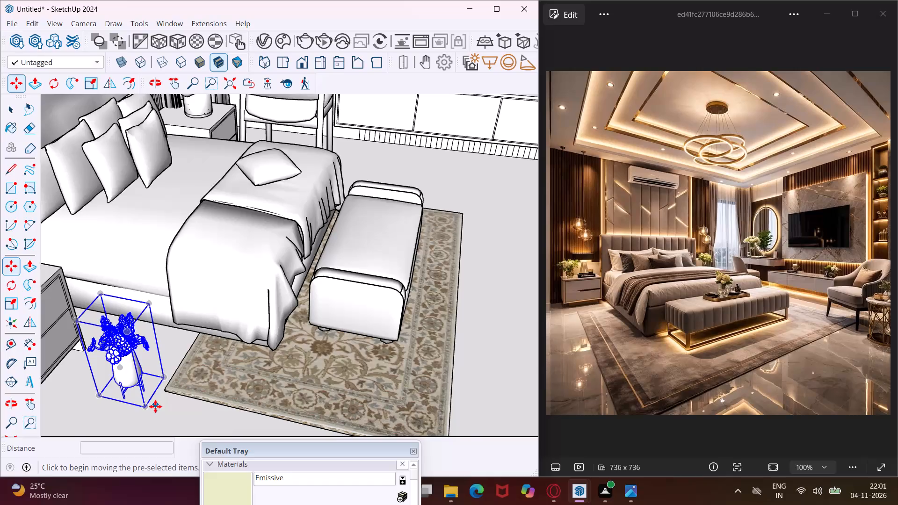
pyautogui.click(155, 406)
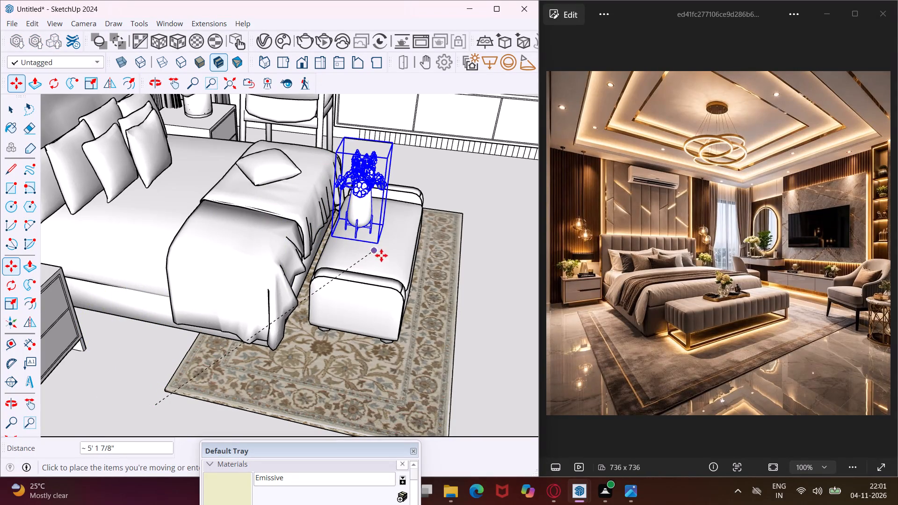
pyautogui.click(386, 255)
pyautogui.scroll(-7, 349, 256)
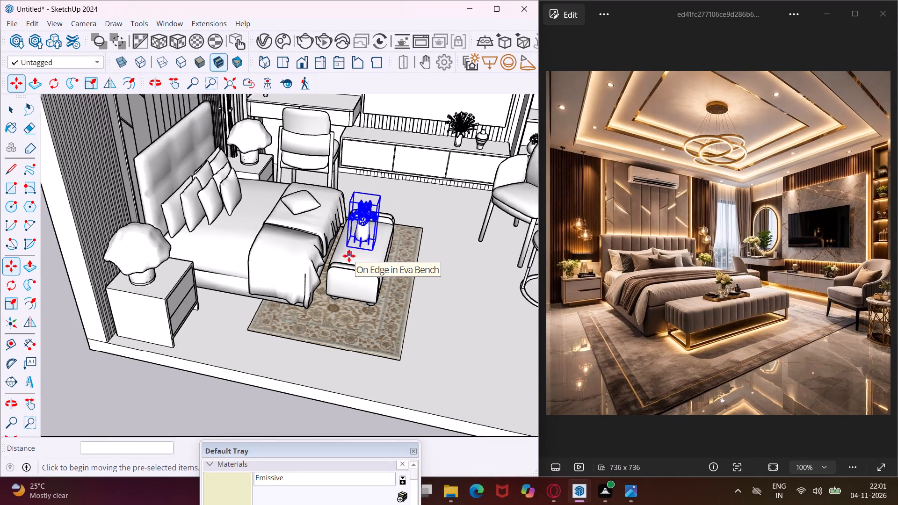
pyautogui.scroll(-3, 349, 256)
pyautogui.press('Escape')
pyautogui.press('space')
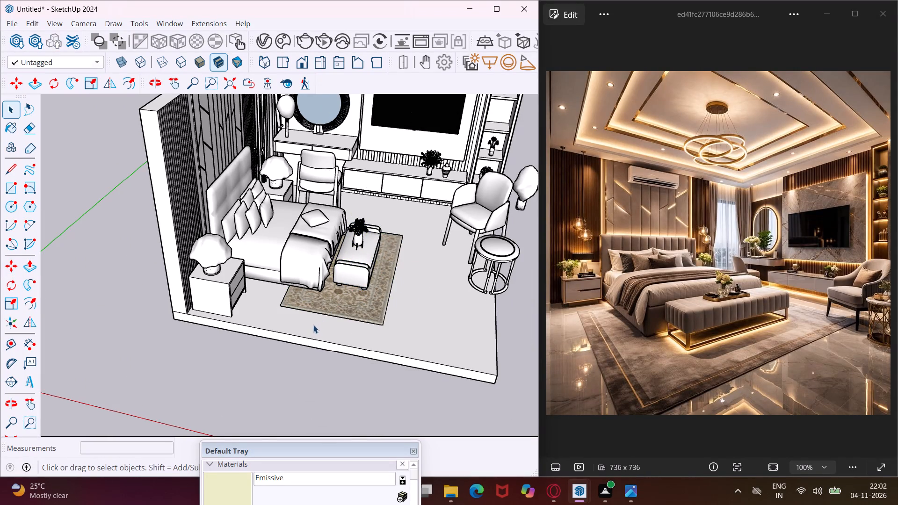
# Delete the leafy plant vase standing outside the room beyond the shelving unit.
pyautogui.moveTo(313, 325); pyautogui.dragTo(189, 286, button='middle')
pyautogui.scroll(-4, 167, 284)
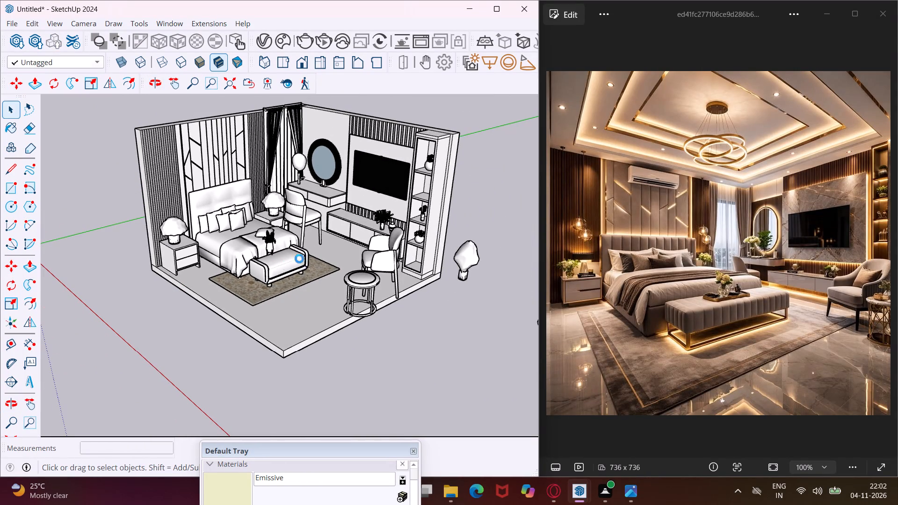
pyautogui.click(466, 271)
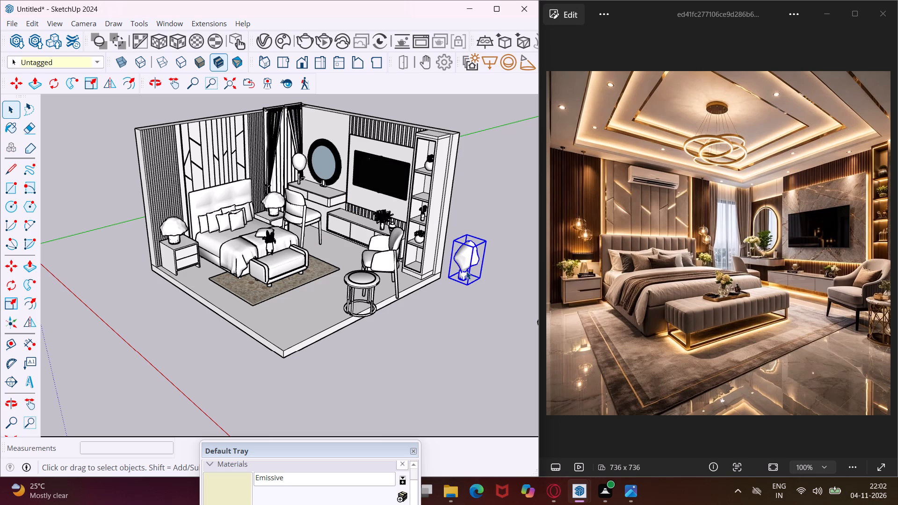
pyautogui.press('Delete')
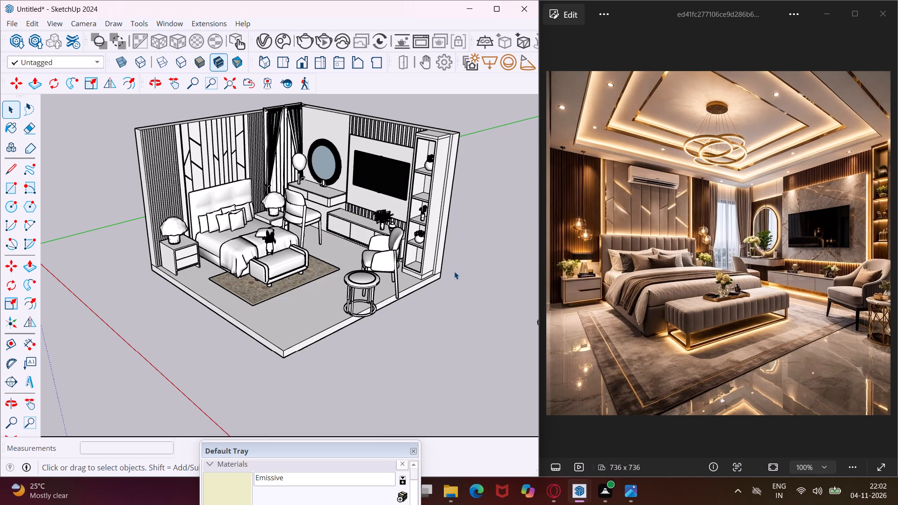
# Find Vase 20-10 among the Chaos Cosmos vases and planters, download it and import it into the model.
pyautogui.click(281, 44)
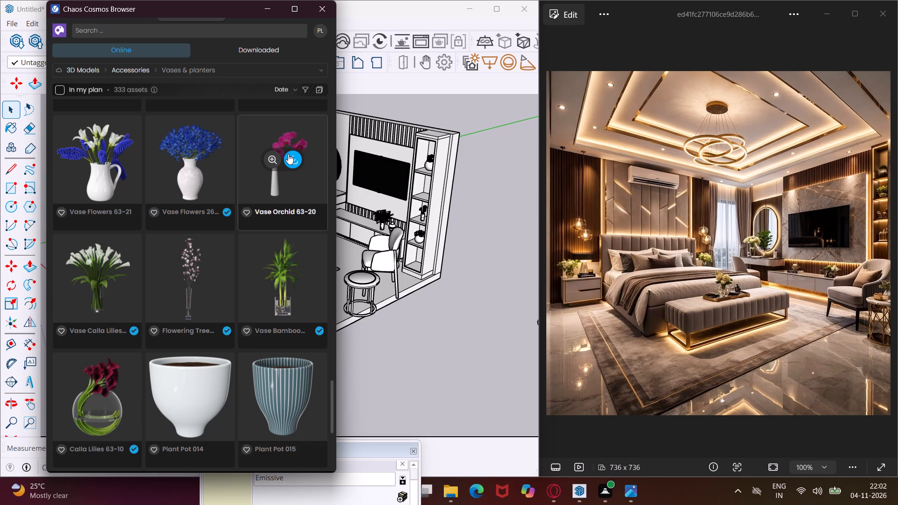
pyautogui.scroll(-1, 288, 154)
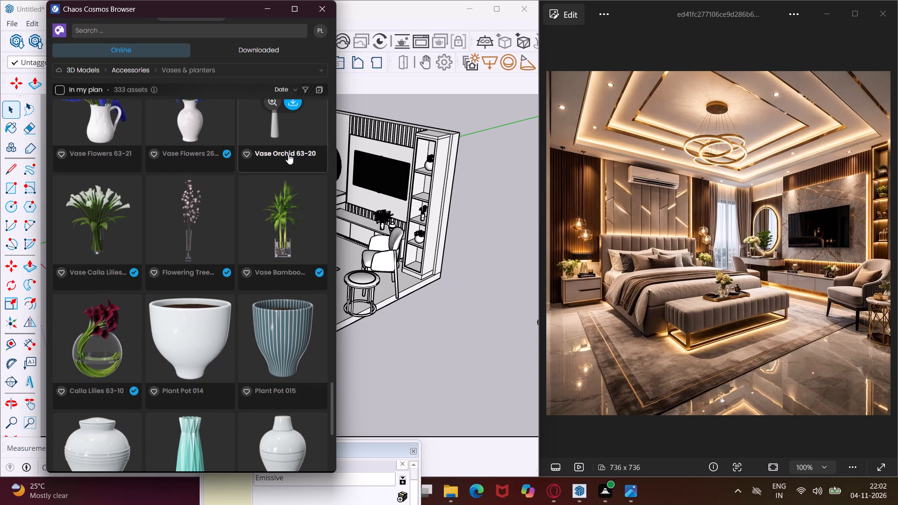
pyautogui.scroll(-5, 288, 154)
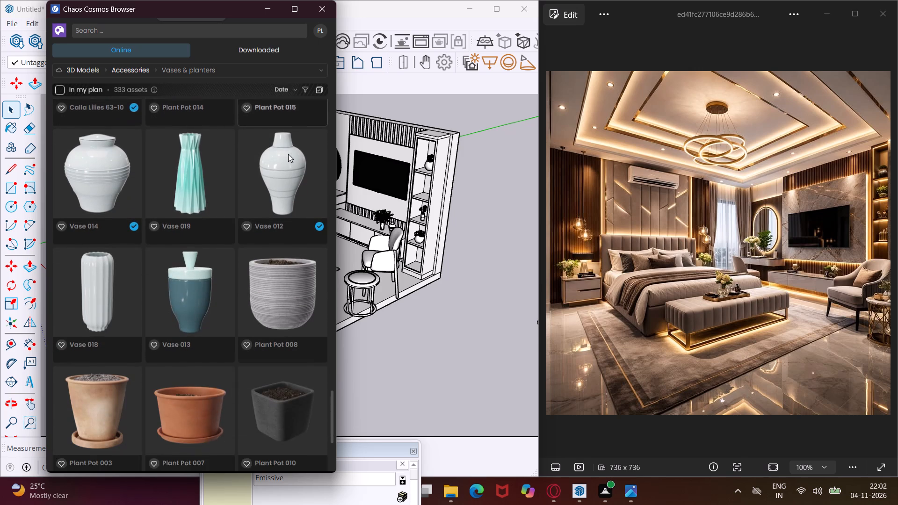
pyautogui.scroll(-14, 288, 154)
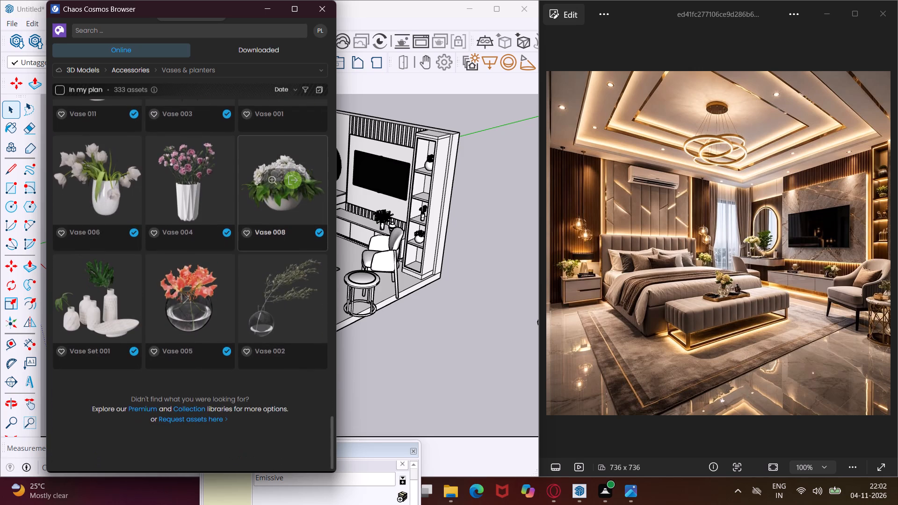
pyautogui.scroll(15, 224, 205)
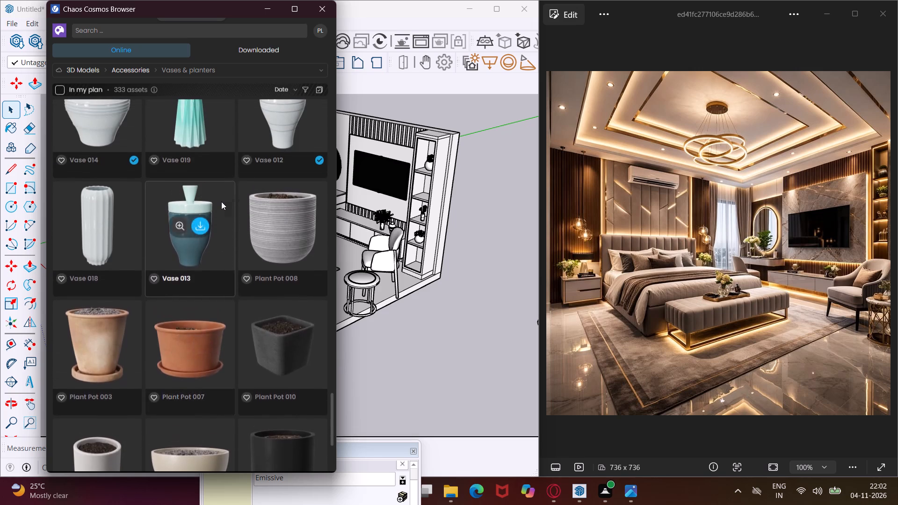
pyautogui.scroll(13, 221, 202)
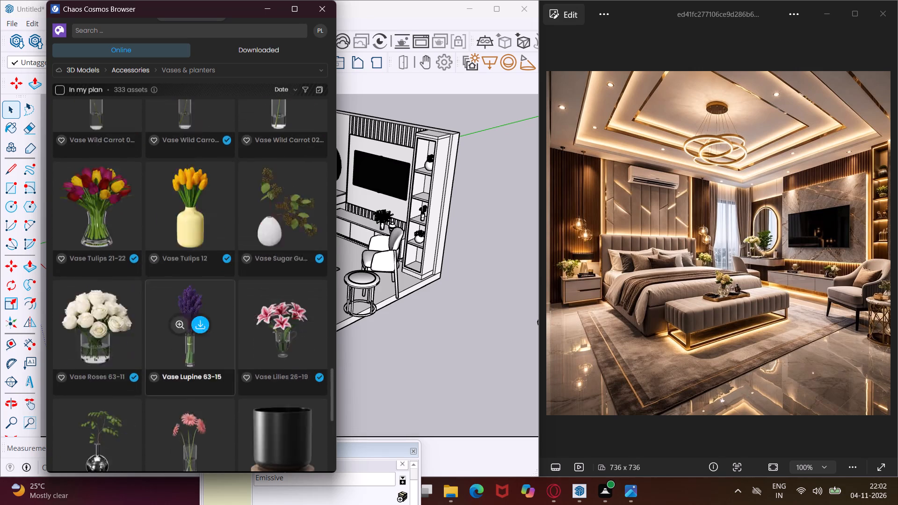
pyautogui.scroll(6, 221, 202)
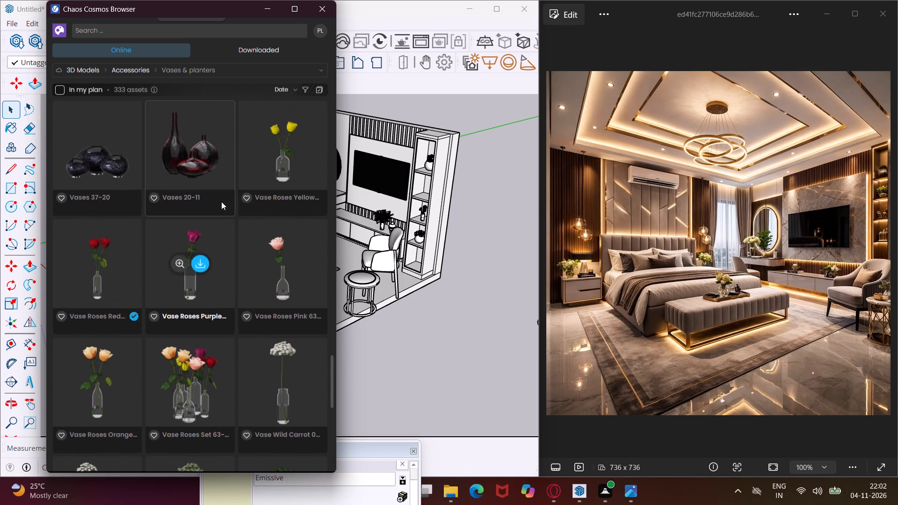
pyautogui.scroll(1, 221, 202)
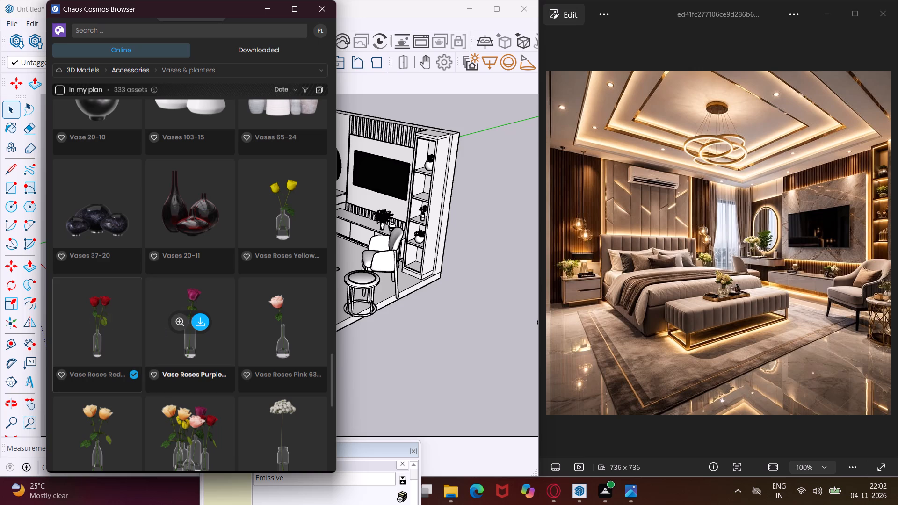
pyautogui.scroll(2, 136, 334)
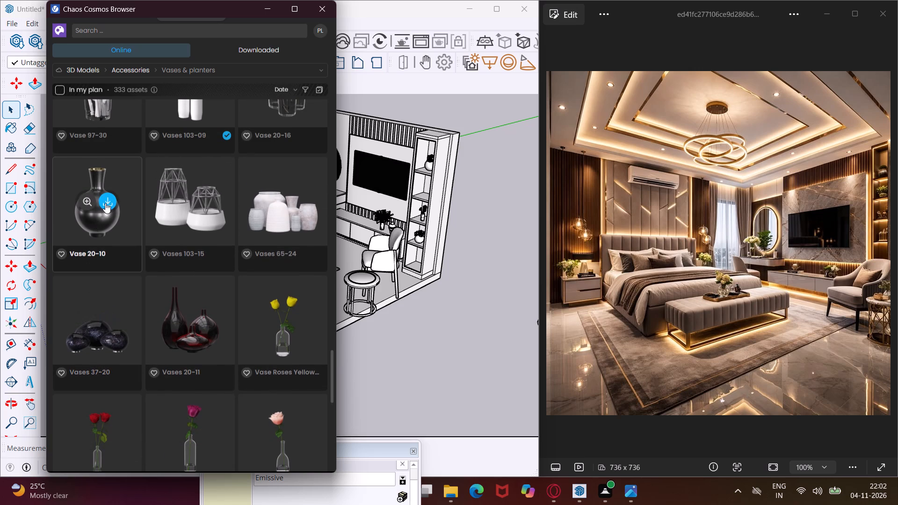
pyautogui.click(105, 199)
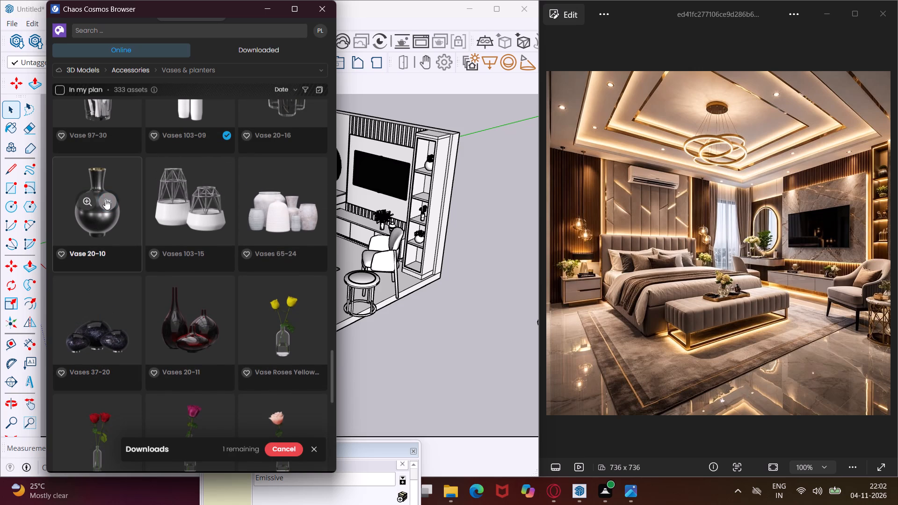
pyautogui.scroll(3, 115, 204)
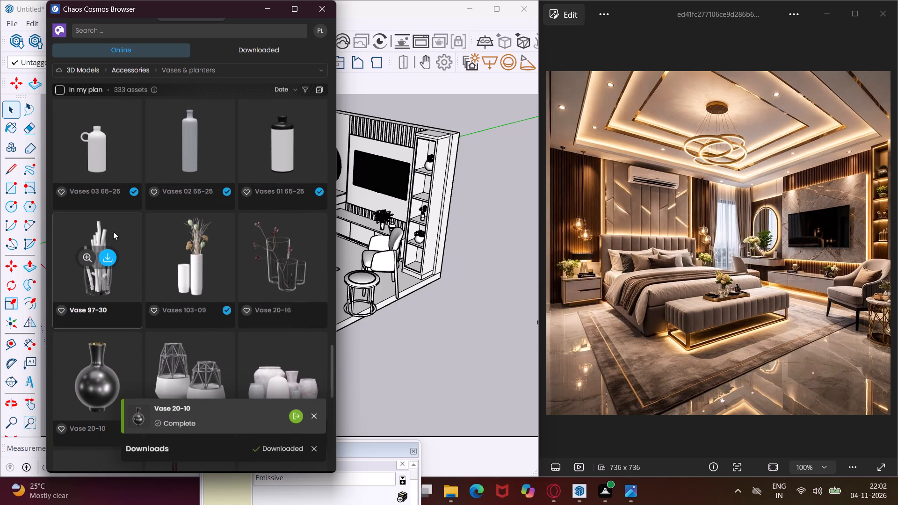
pyautogui.scroll(-2, 105, 274)
pyautogui.click(106, 263)
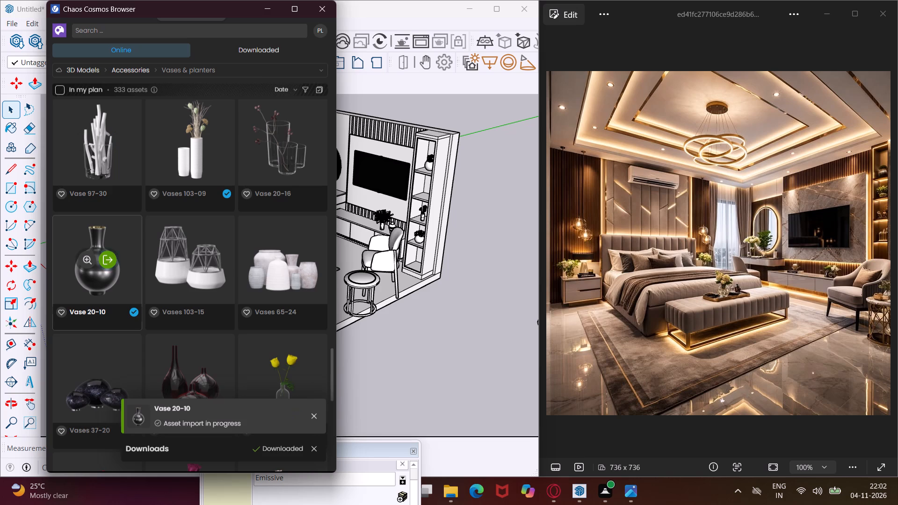
# Place the imported Vase 20-10 on the nightstand farther from the dressing table, between its lamp and the bed.
pyautogui.scroll(4, 192, 243)
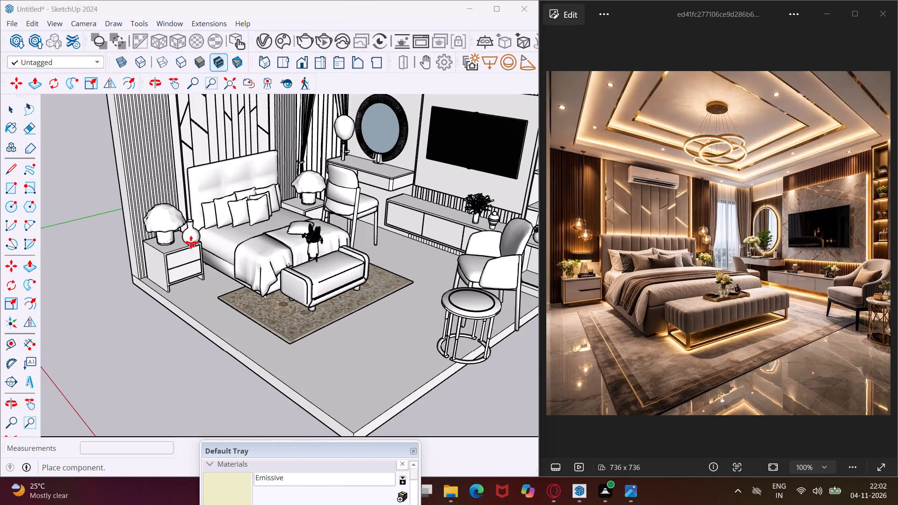
pyautogui.moveTo(191, 242); pyautogui.dragTo(106, 322, button='middle')
pyautogui.scroll(1, 126, 303)
pyautogui.scroll(10, 185, 252)
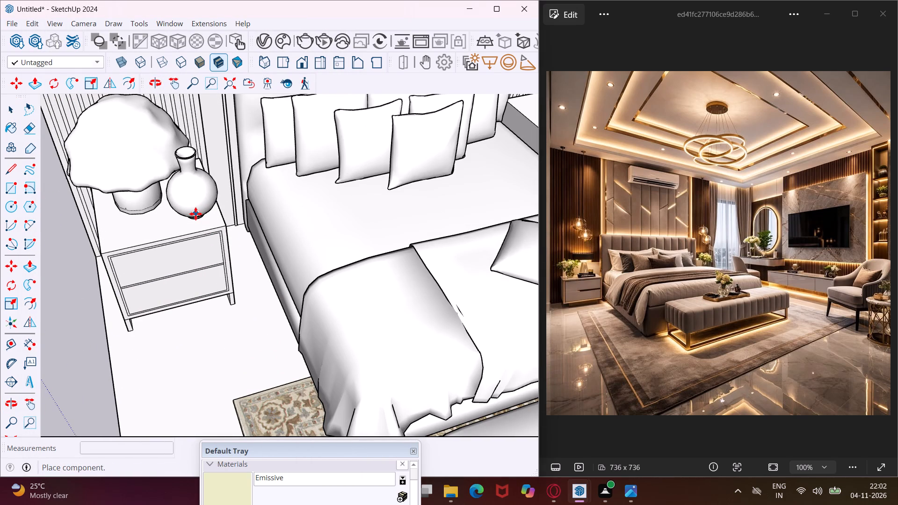
pyautogui.click(196, 214)
pyautogui.press('Escape')
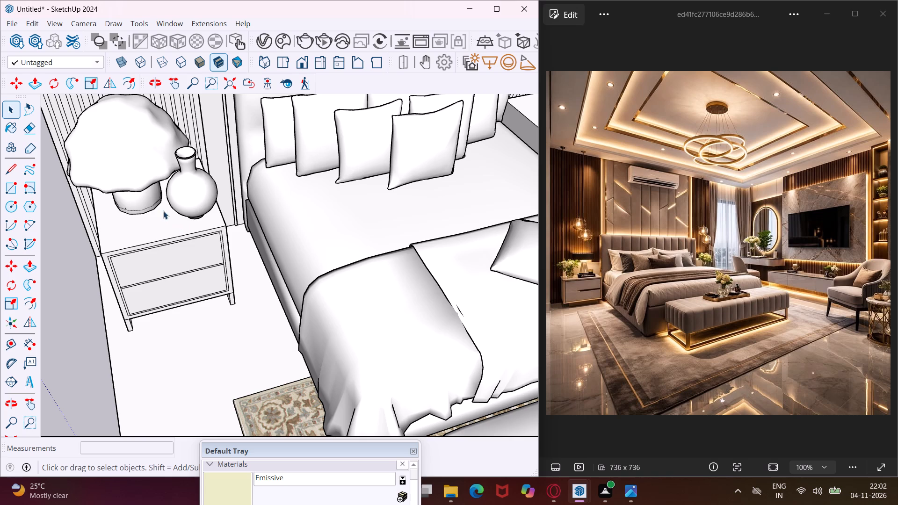
# Move that nightstand's table lamp about 3 1/16" across the top, away from the new vase.
pyautogui.click(152, 199)
pyautogui.press('m')
pyautogui.scroll(3, 156, 230)
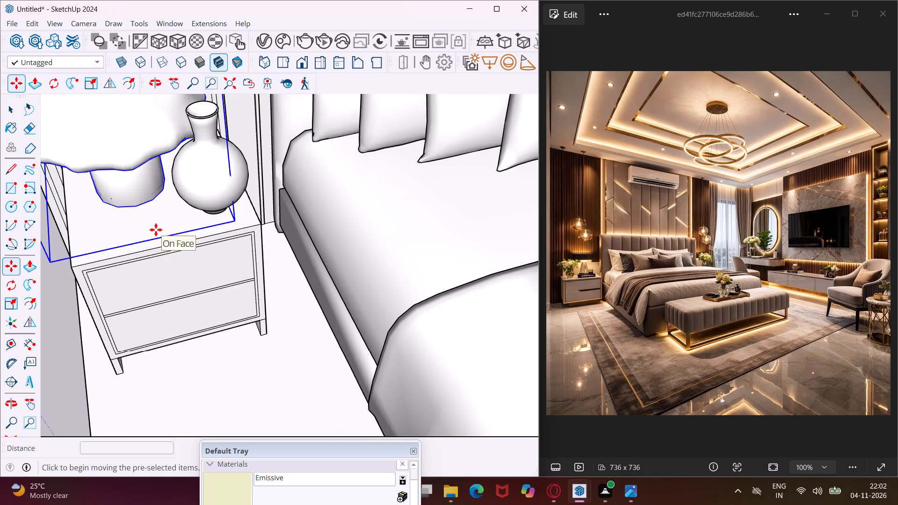
pyautogui.scroll(2, 156, 230)
pyautogui.click(160, 227)
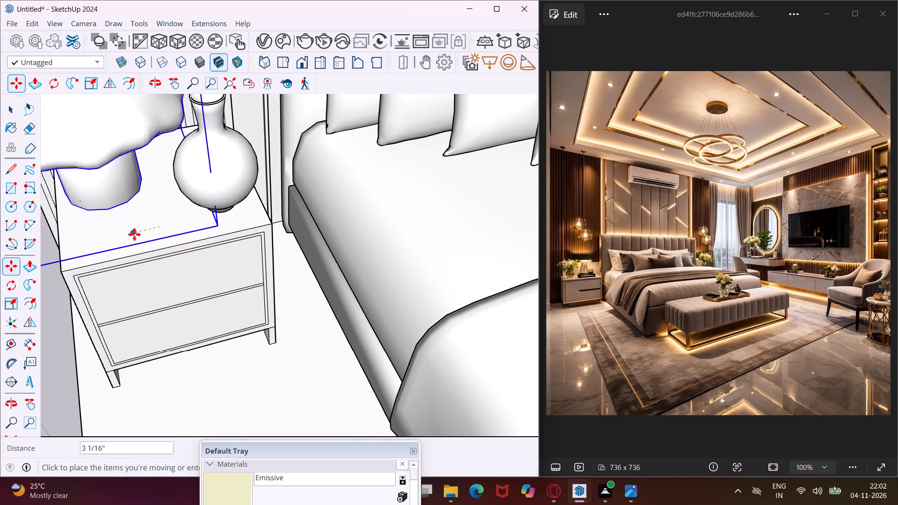
pyautogui.click(134, 234)
pyautogui.press('Escape')
pyautogui.press('space')
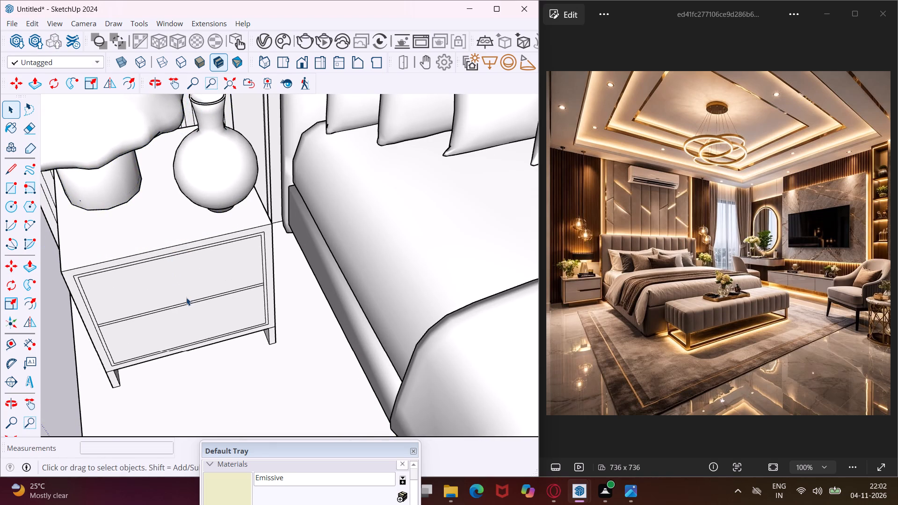
# Import Milk Jug 92-17 from Chaos Cosmos and place it on the dressing table, at the end beside the TV panel.
pyautogui.scroll(-3, 186, 297)
pyautogui.moveTo(188, 301); pyautogui.dragTo(201, 246, button='middle')
pyautogui.scroll(-6, 145, 256)
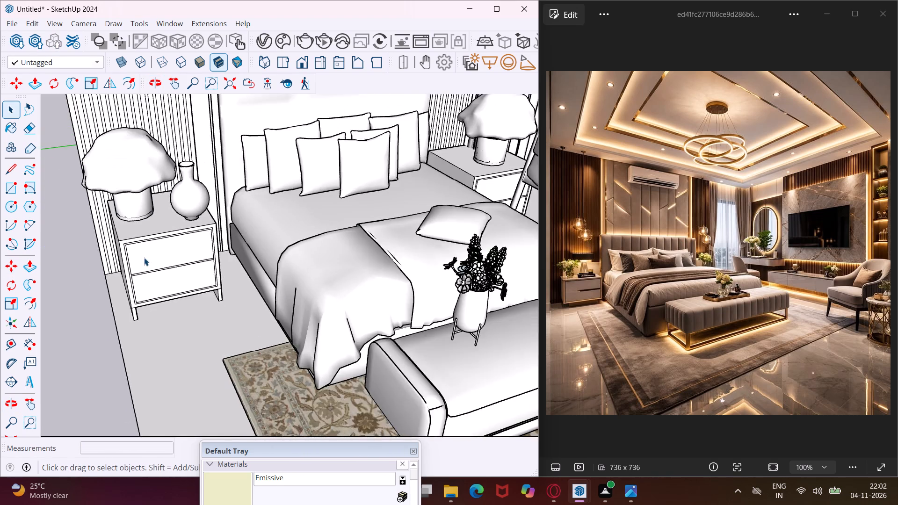
pyautogui.scroll(-5, 144, 258)
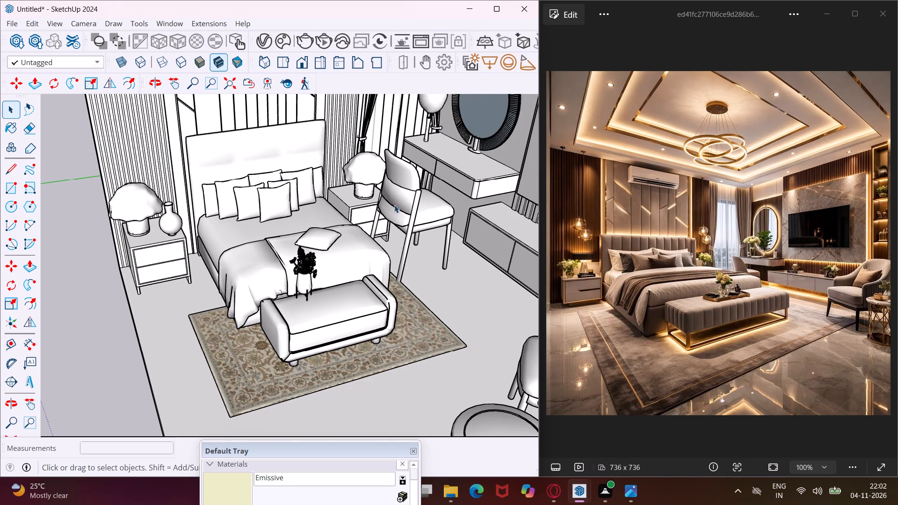
pyautogui.click(289, 45)
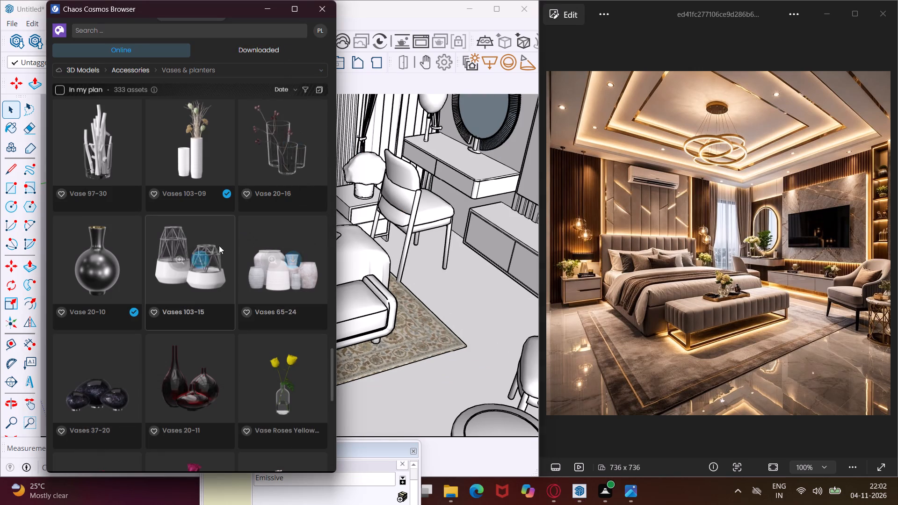
pyautogui.scroll(4, 189, 268)
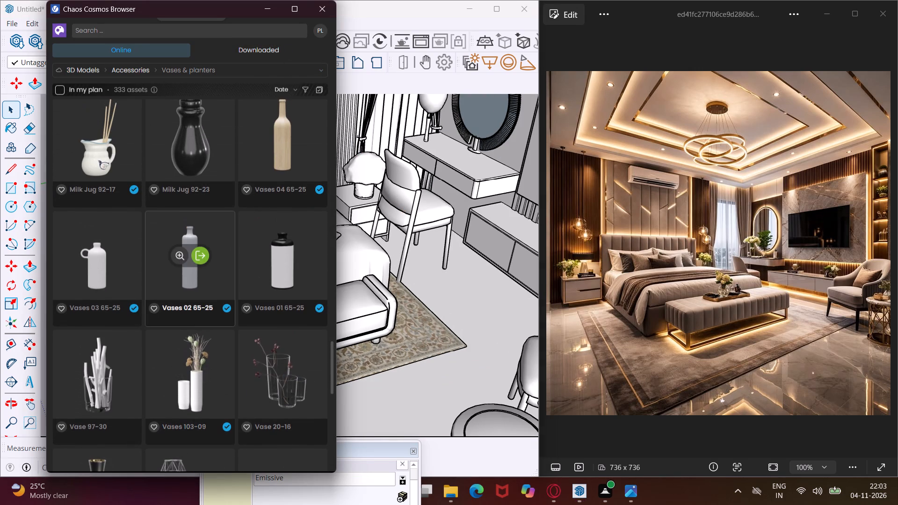
pyautogui.scroll(2, 189, 268)
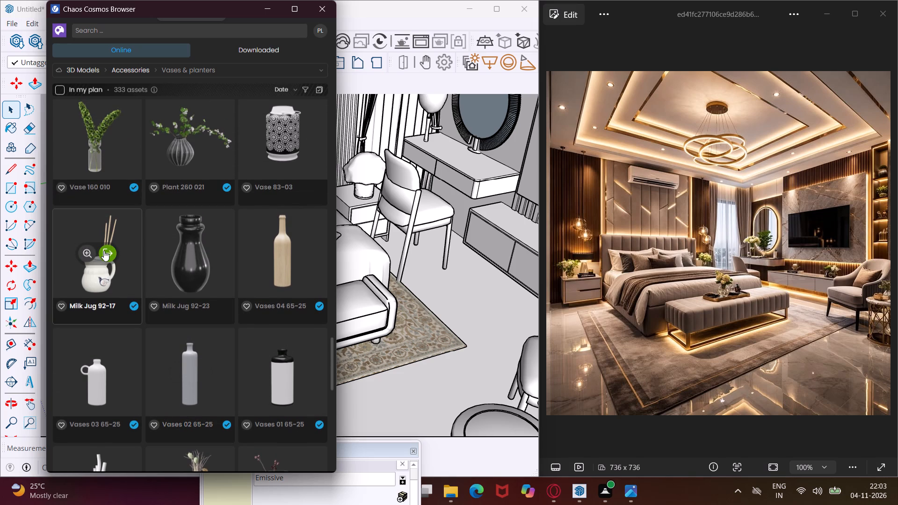
pyautogui.click(104, 251)
pyautogui.scroll(-2, 111, 311)
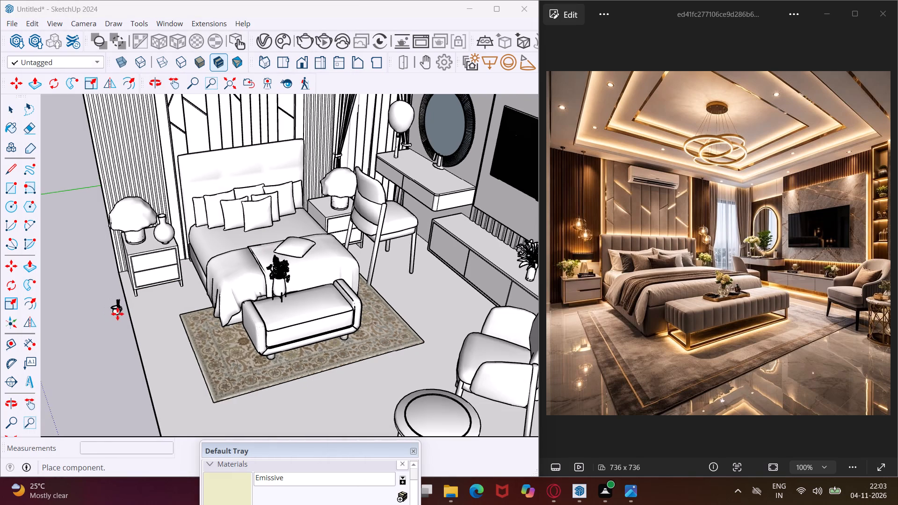
pyautogui.scroll(-2, 117, 314)
pyautogui.scroll(9, 401, 202)
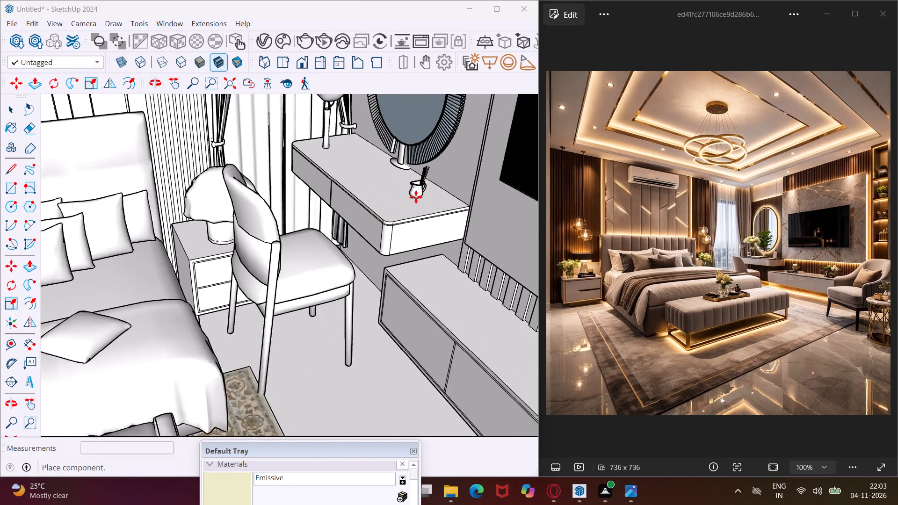
pyautogui.click(425, 199)
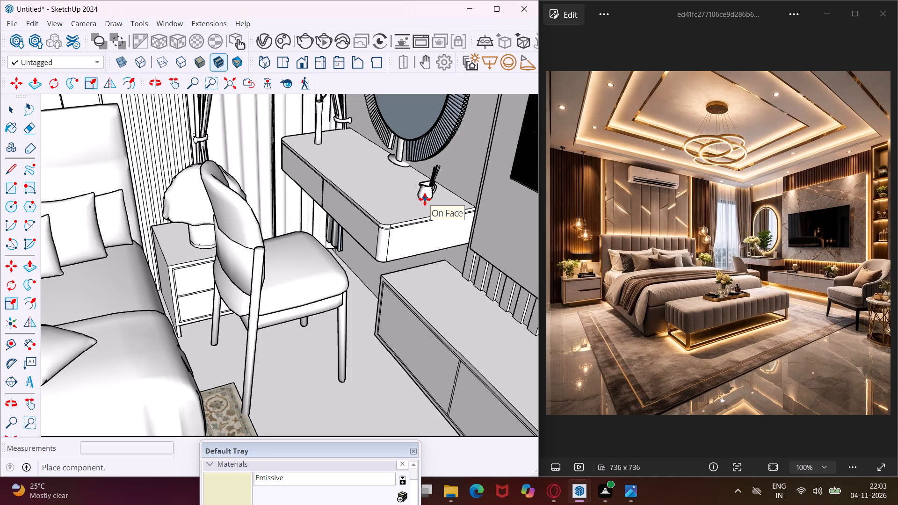
pyautogui.press('Escape')
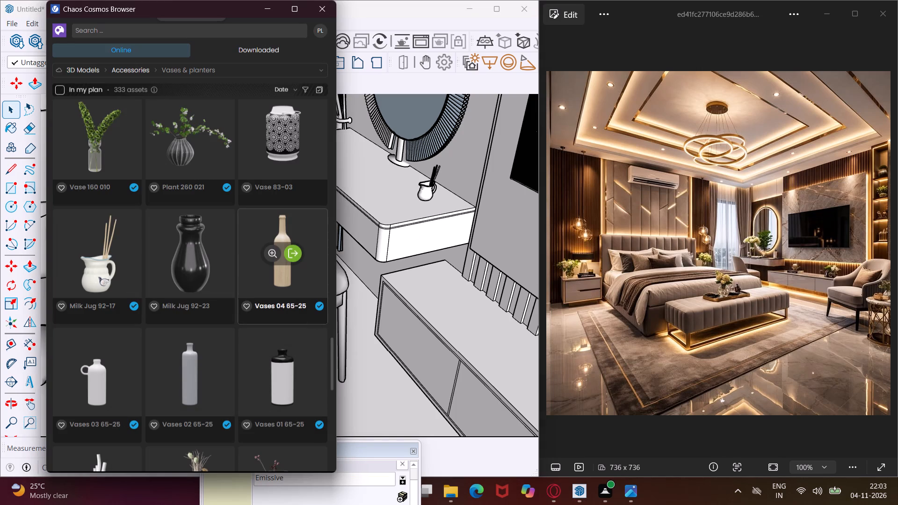
# Download Milk Jug 92-23 from Chaos Cosmos and place it on the empty shelf between the round plant vase and the daisy vase.
pyautogui.click(291, 252)
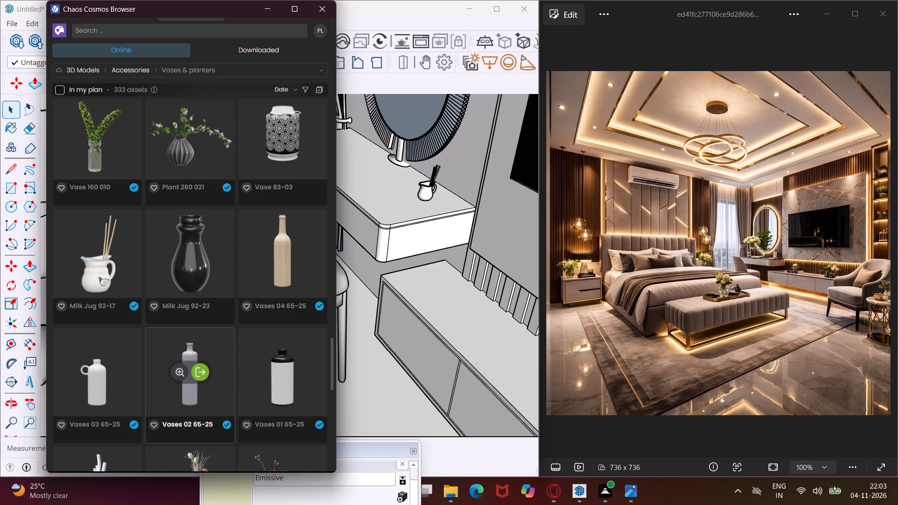
pyautogui.click(197, 245)
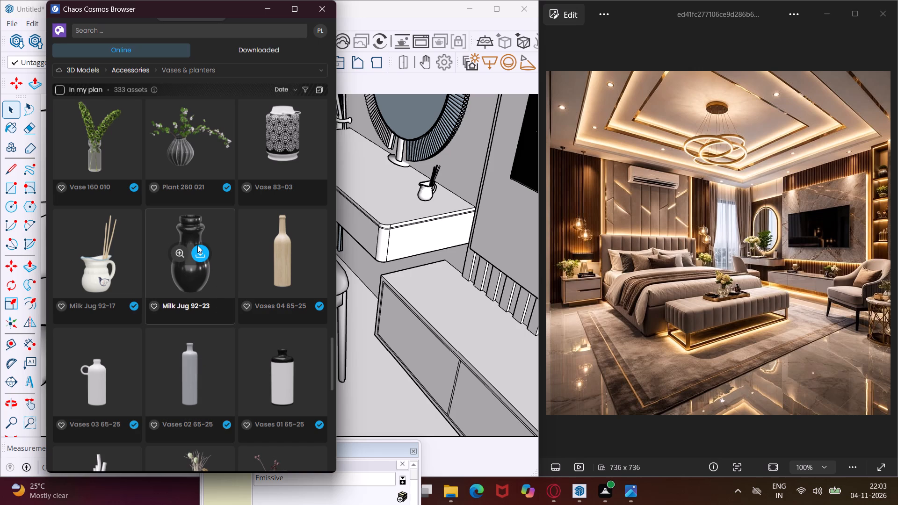
pyautogui.click(201, 253)
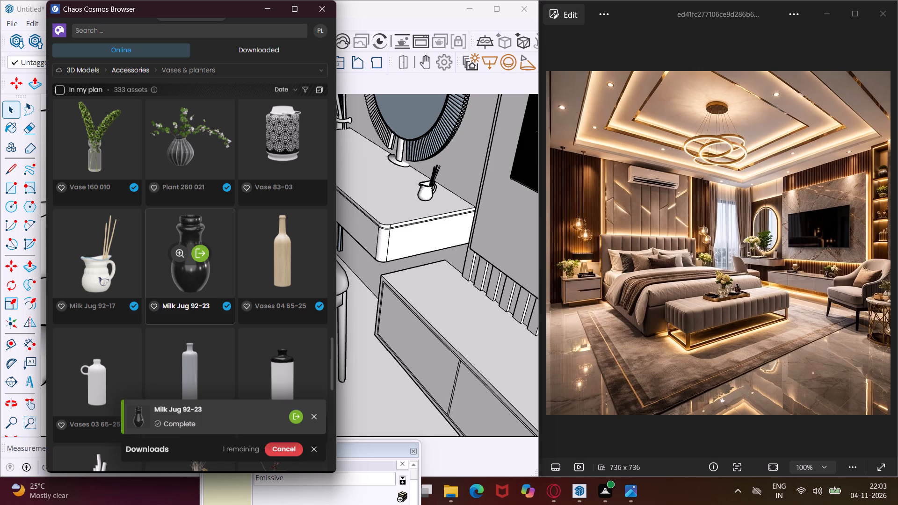
pyautogui.click(199, 257)
pyautogui.scroll(-11, 159, 315)
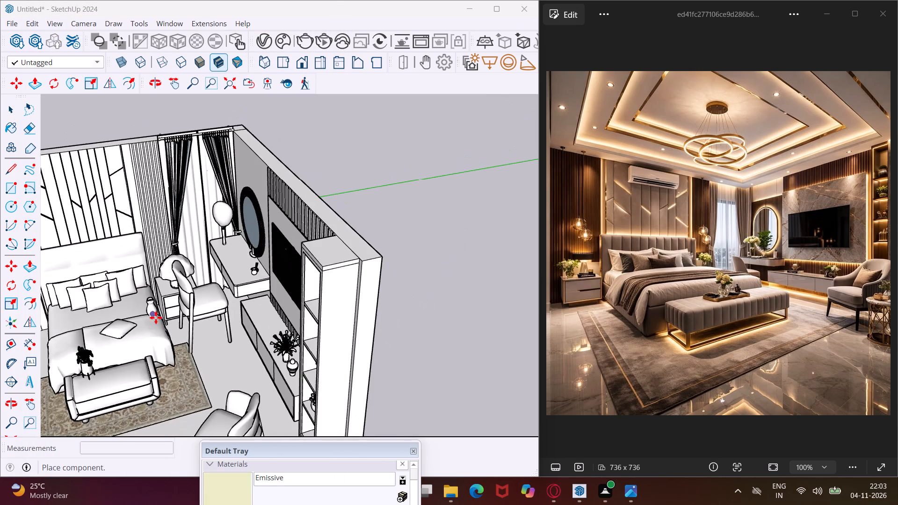
pyautogui.moveTo(156, 317); pyautogui.dragTo(305, 289, button='middle')
pyautogui.scroll(8, 441, 275)
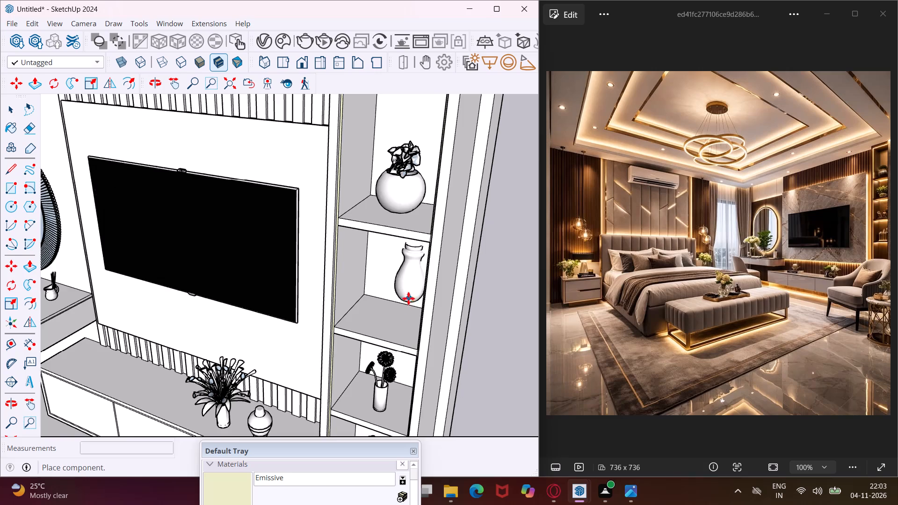
pyautogui.scroll(5, 408, 298)
pyautogui.click(383, 333)
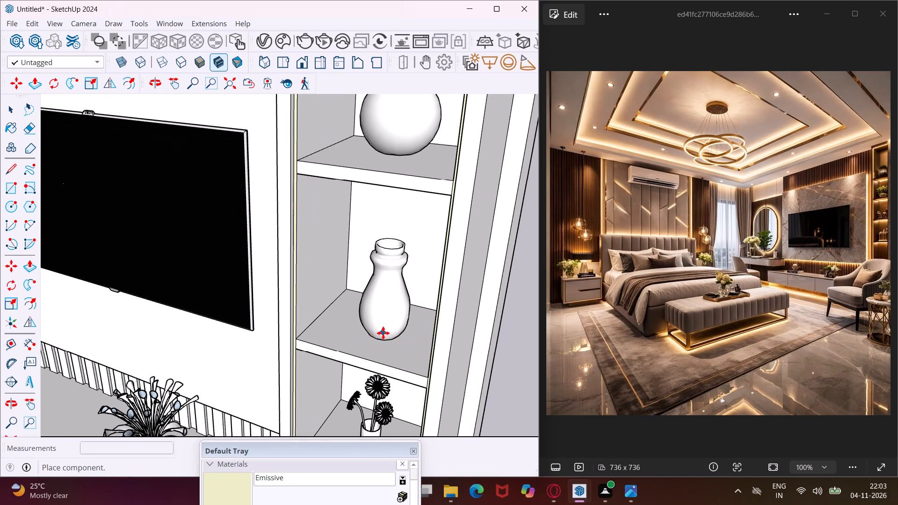
pyautogui.press('Escape')
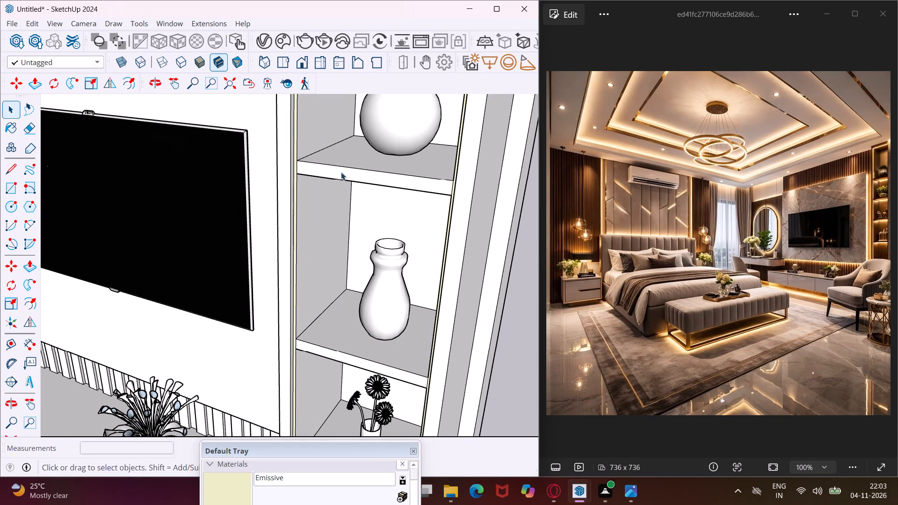
# Open Chaos Cosmos and switch the 3D model accessories from Vases & planters to the Books category.
pyautogui.click(284, 45)
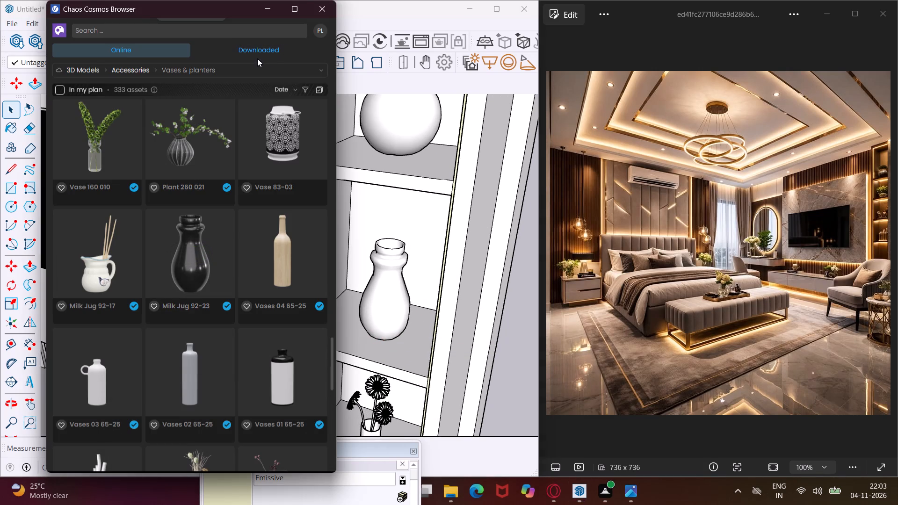
pyautogui.click(250, 67)
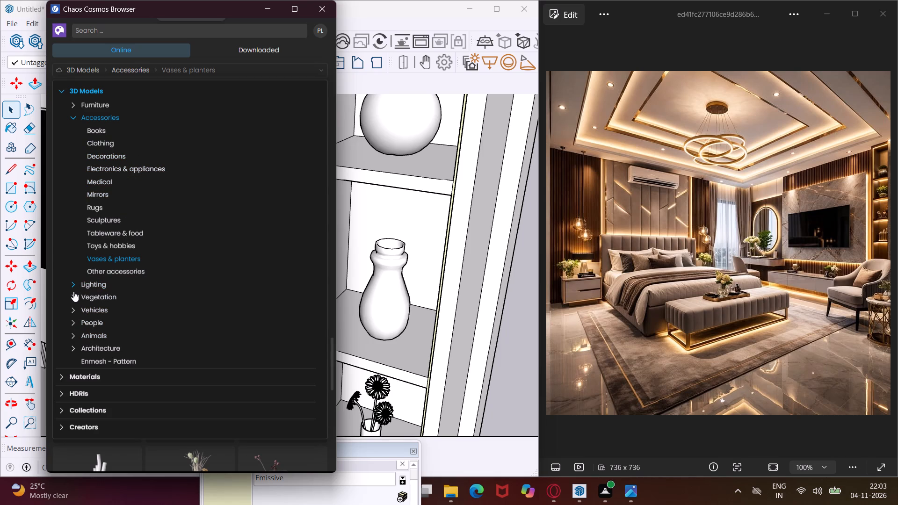
pyautogui.click(72, 308)
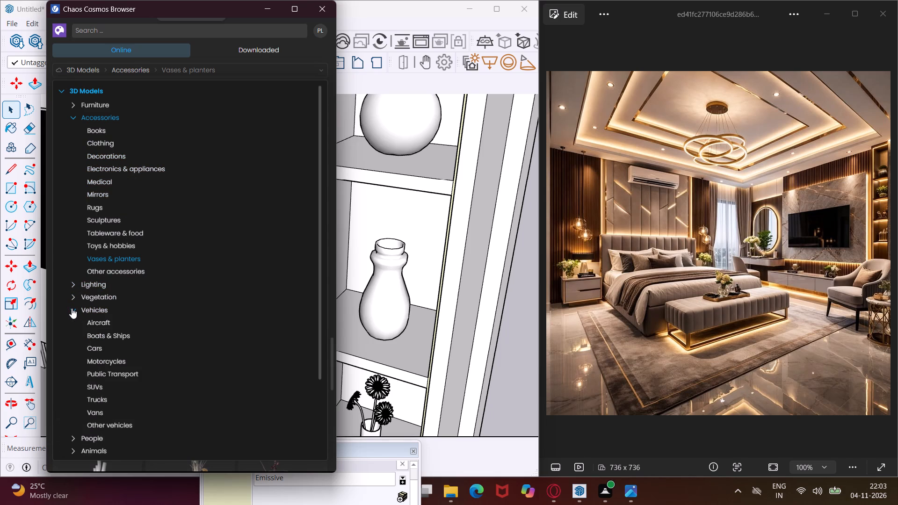
pyautogui.click(72, 308)
pyautogui.click(72, 322)
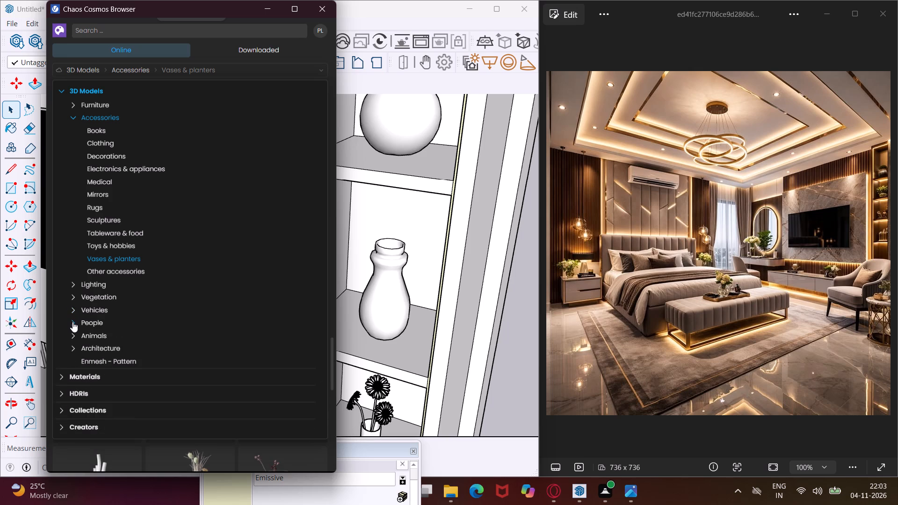
pyautogui.click(72, 322)
pyautogui.click(72, 348)
pyautogui.scroll(-1, 77, 361)
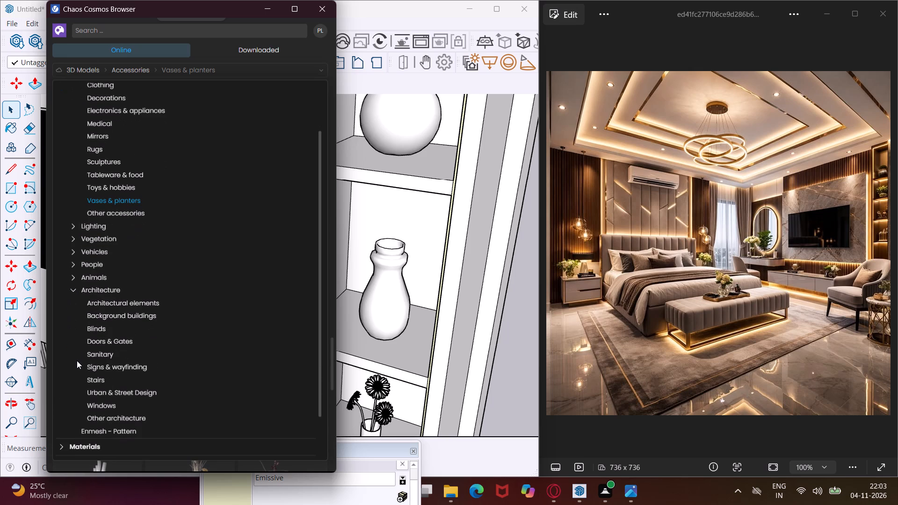
pyautogui.scroll(3, 76, 132)
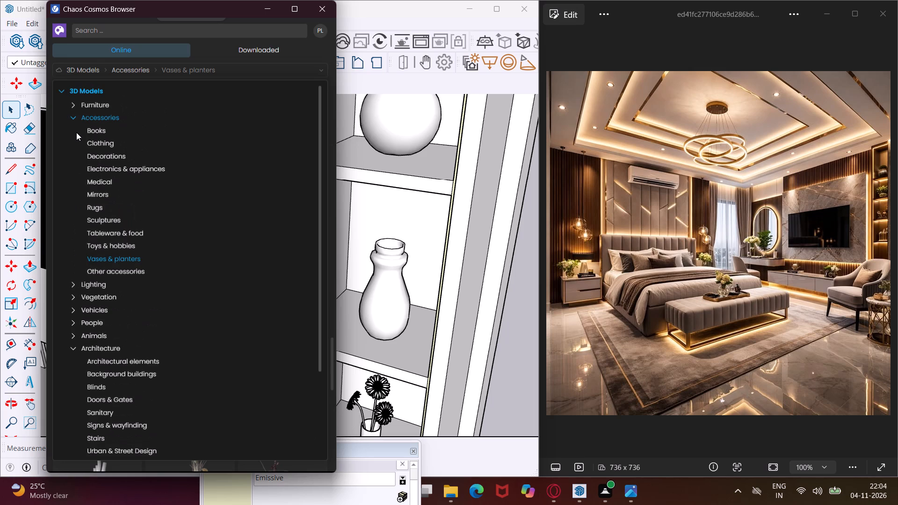
pyautogui.click(87, 131)
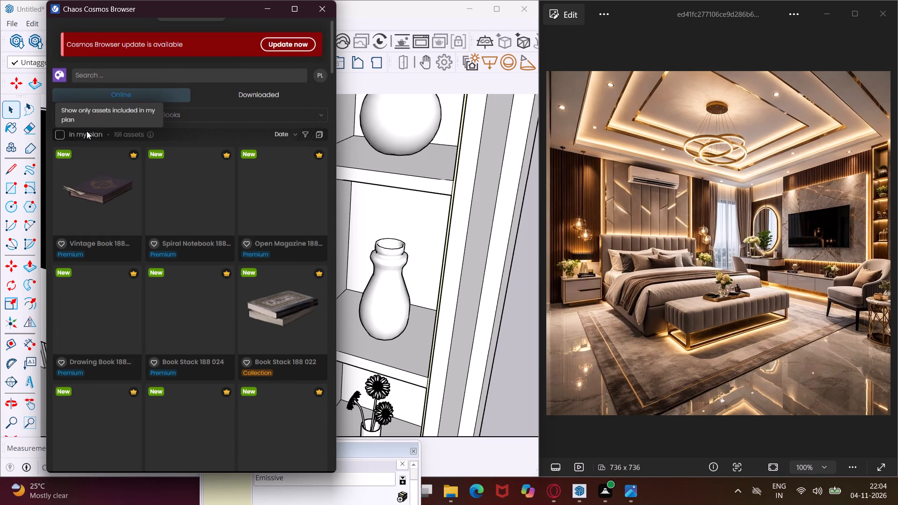
# Look through the Books assets for a downloaded book or book stack that suits the TV cabinet.
pyautogui.scroll(-5, 112, 176)
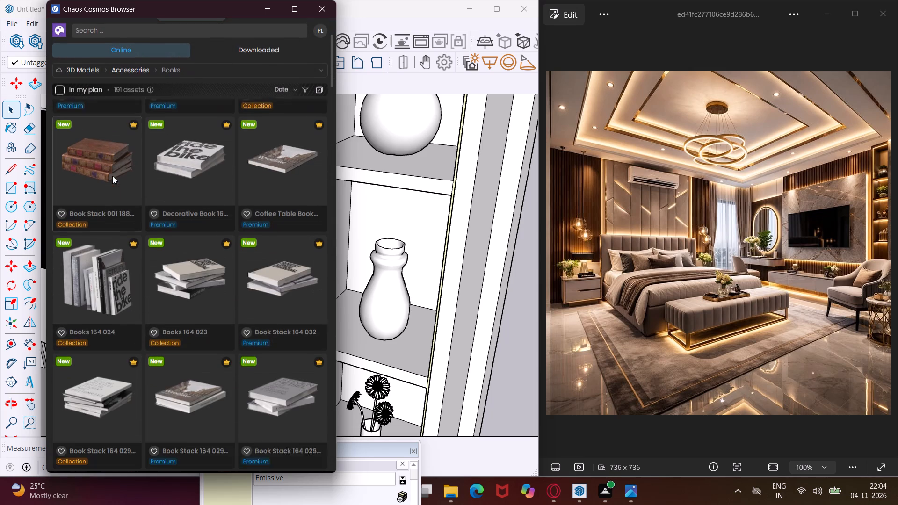
pyautogui.scroll(-7, 112, 176)
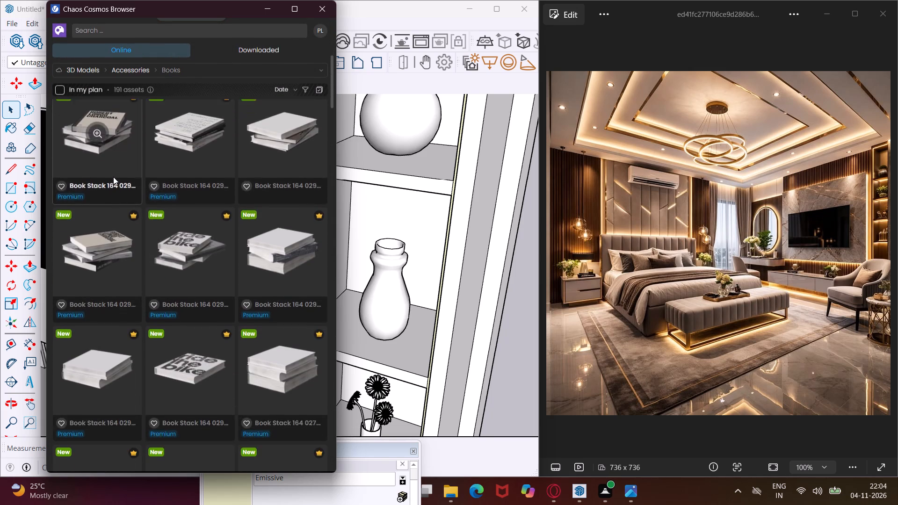
pyautogui.scroll(-10, 113, 177)
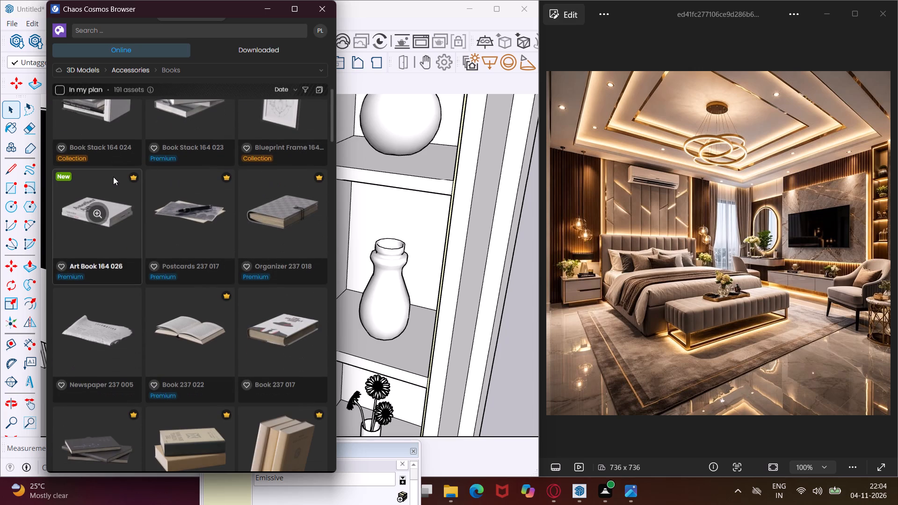
pyautogui.scroll(-7, 113, 177)
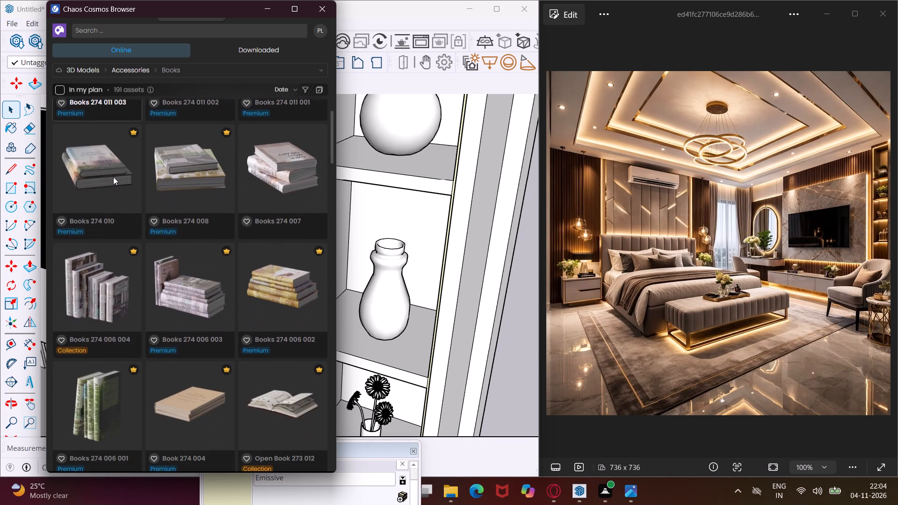
pyautogui.scroll(-19, 113, 177)
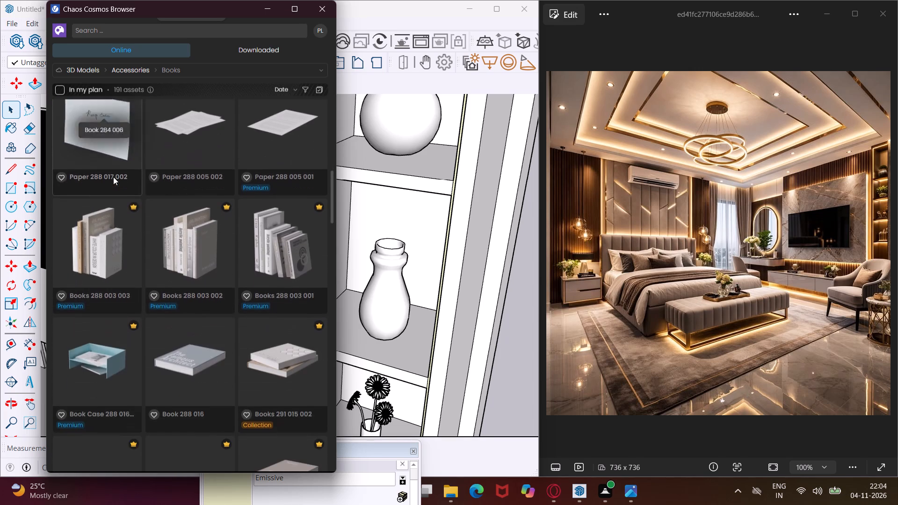
pyautogui.scroll(-10, 113, 177)
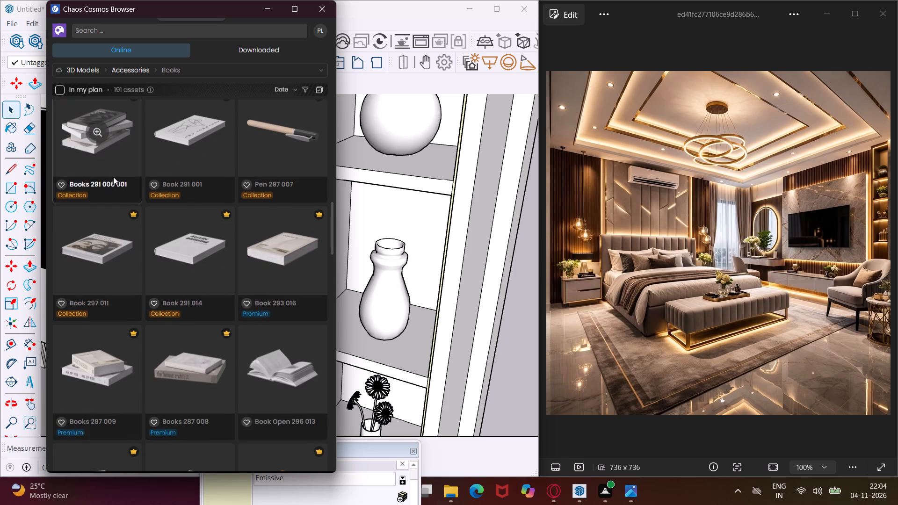
pyautogui.scroll(-15, 113, 177)
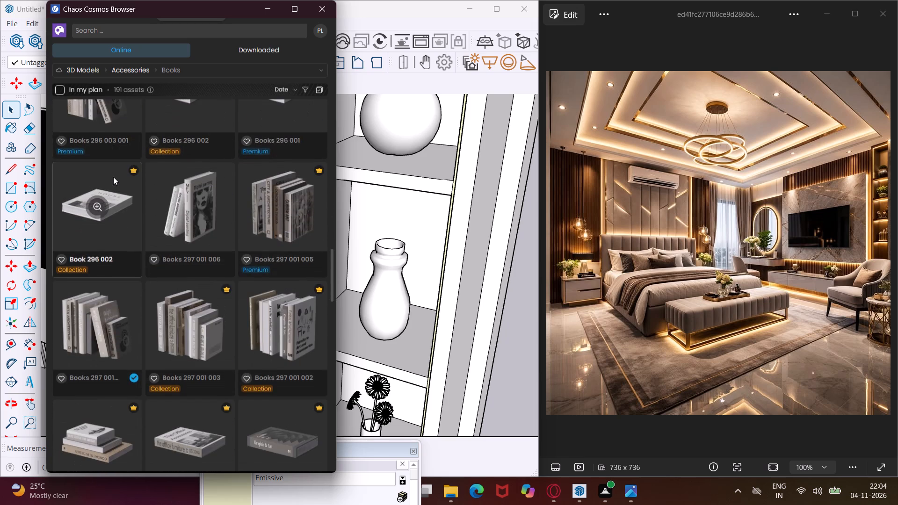
pyautogui.scroll(-14, 113, 177)
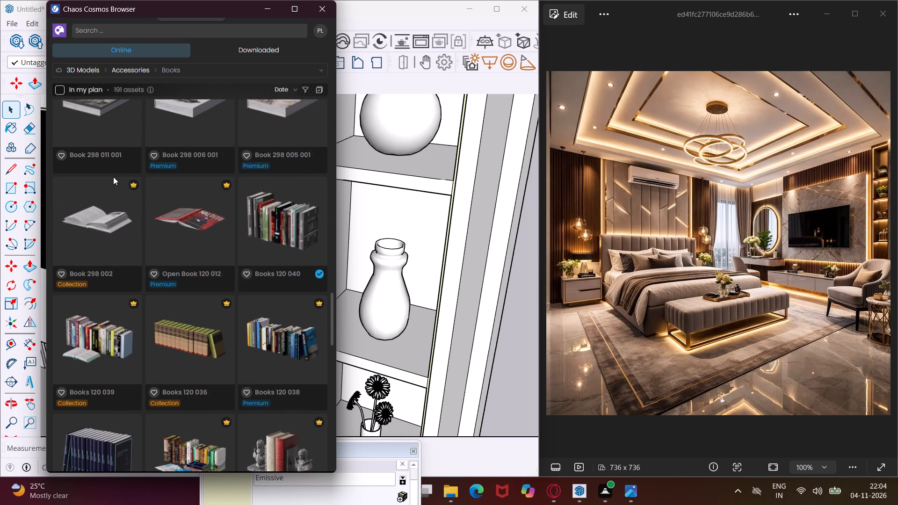
pyautogui.scroll(-5, 113, 177)
pyautogui.scroll(5, 113, 177)
pyautogui.scroll(-6, 113, 177)
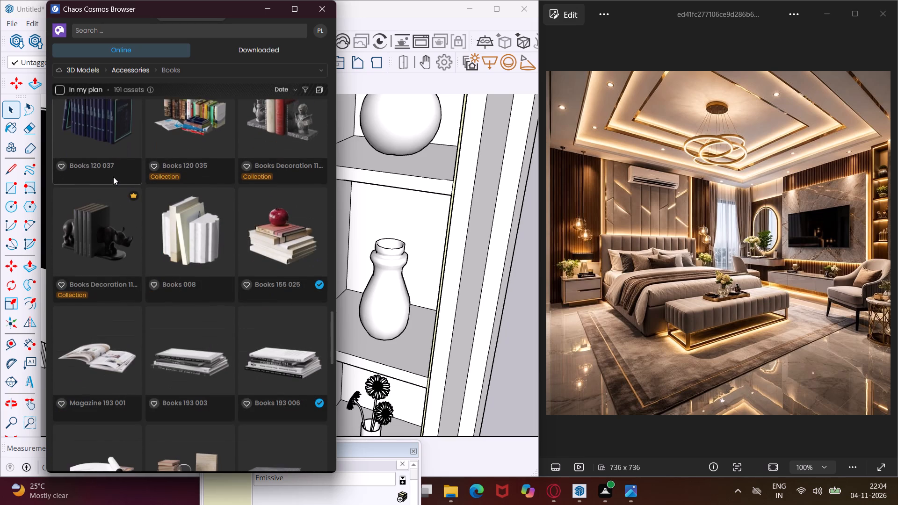
pyautogui.scroll(-3, 113, 177)
pyautogui.scroll(-1, 114, 248)
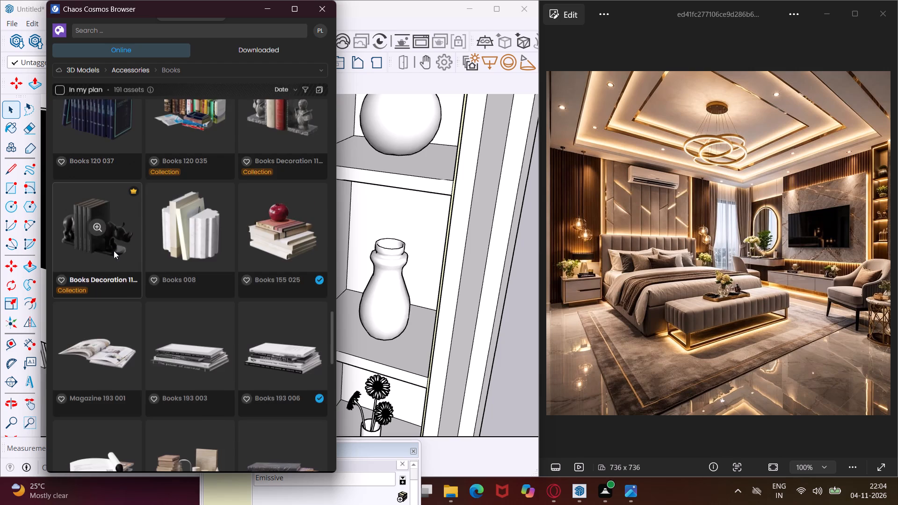
pyautogui.scroll(-6, 114, 251)
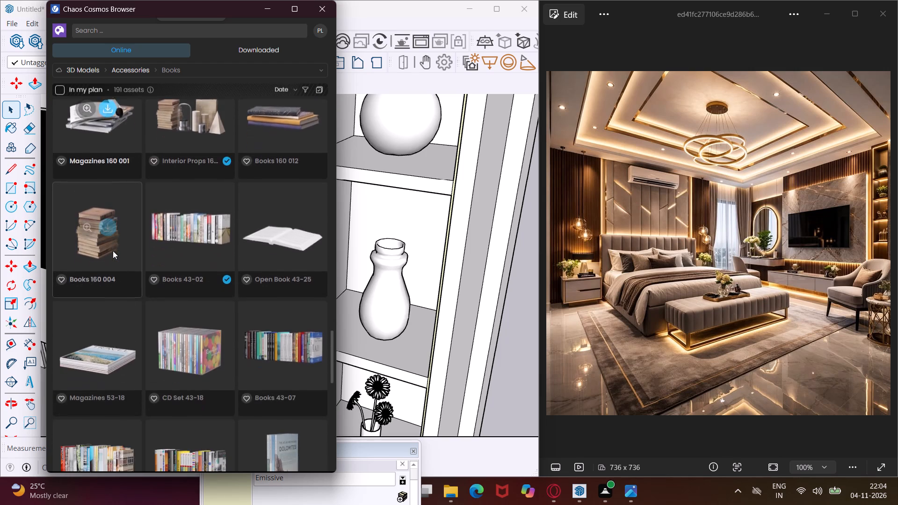
pyautogui.scroll(-8, 113, 251)
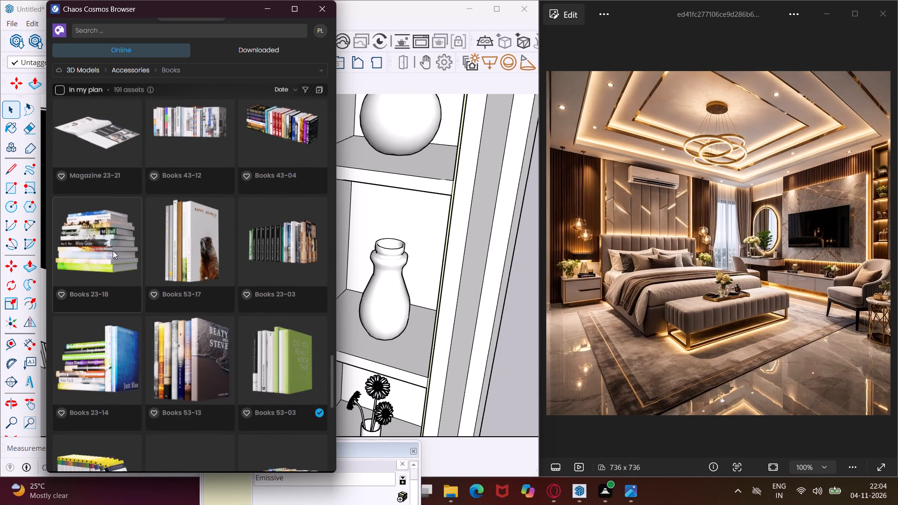
pyautogui.scroll(-9, 113, 251)
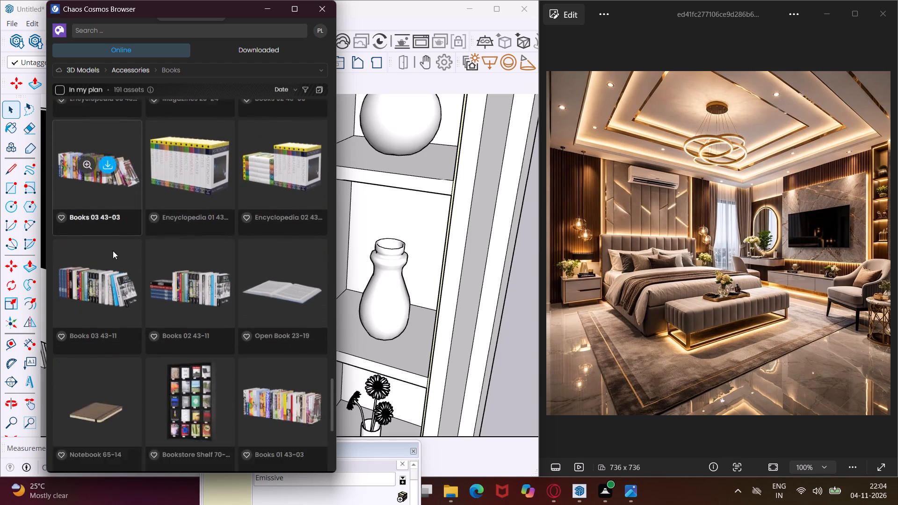
pyautogui.scroll(-5, 113, 251)
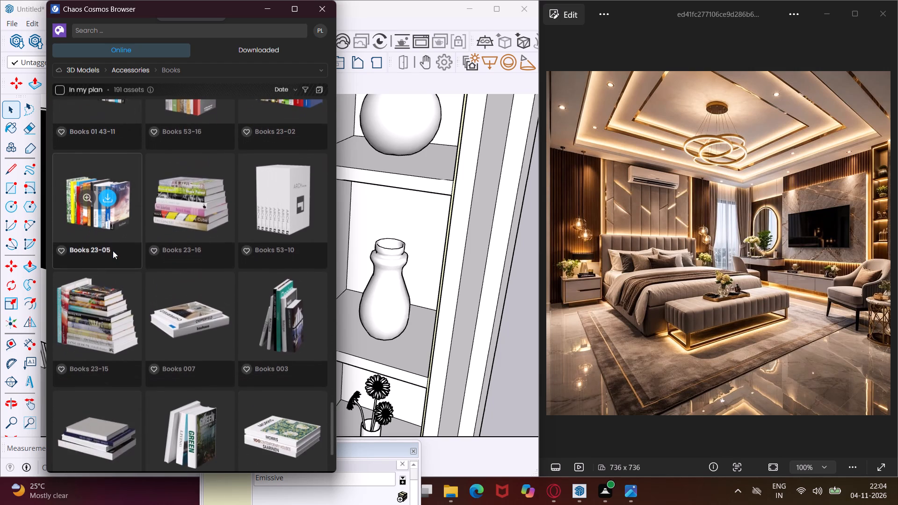
pyautogui.scroll(-5, 113, 251)
pyautogui.scroll(3, 113, 251)
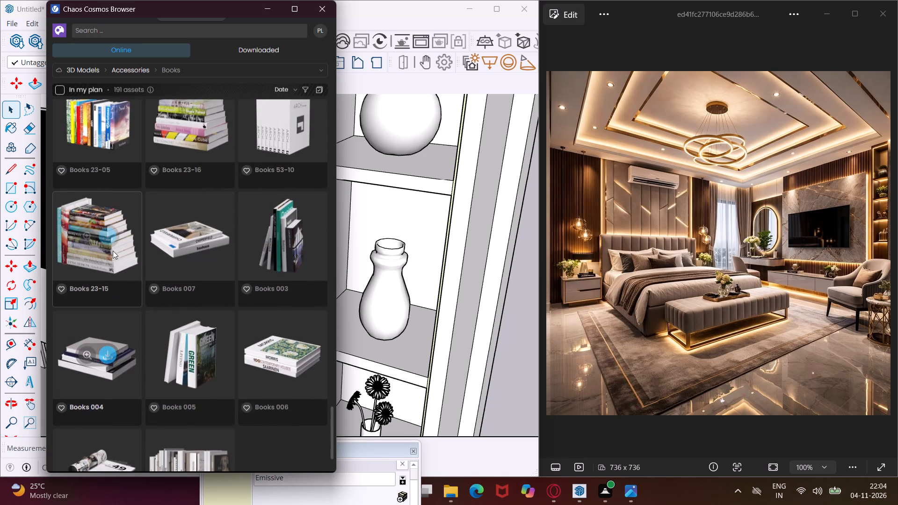
pyautogui.scroll(12, 113, 251)
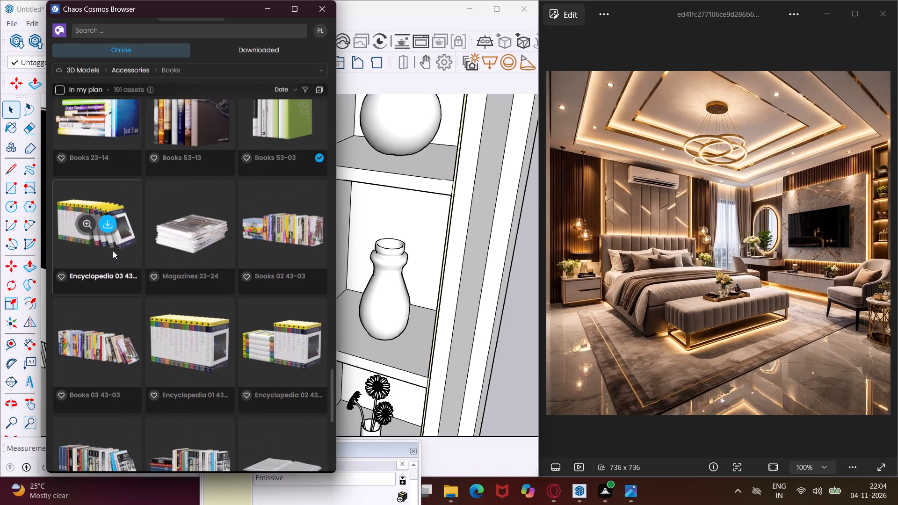
pyautogui.scroll(7, 113, 251)
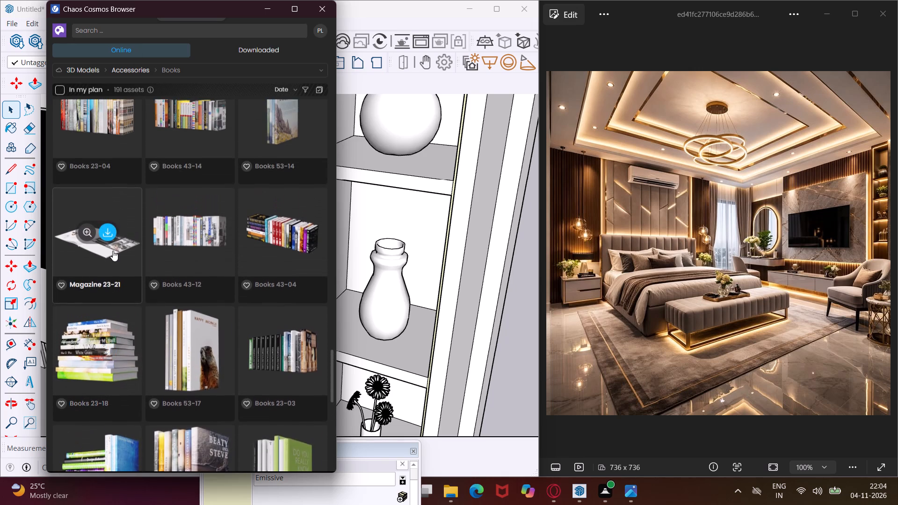
pyautogui.scroll(4, 113, 251)
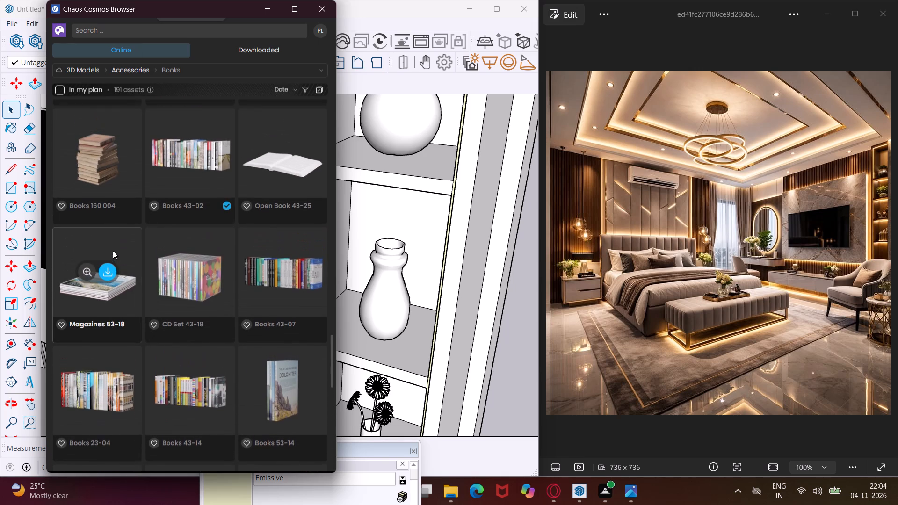
pyautogui.scroll(1, 113, 251)
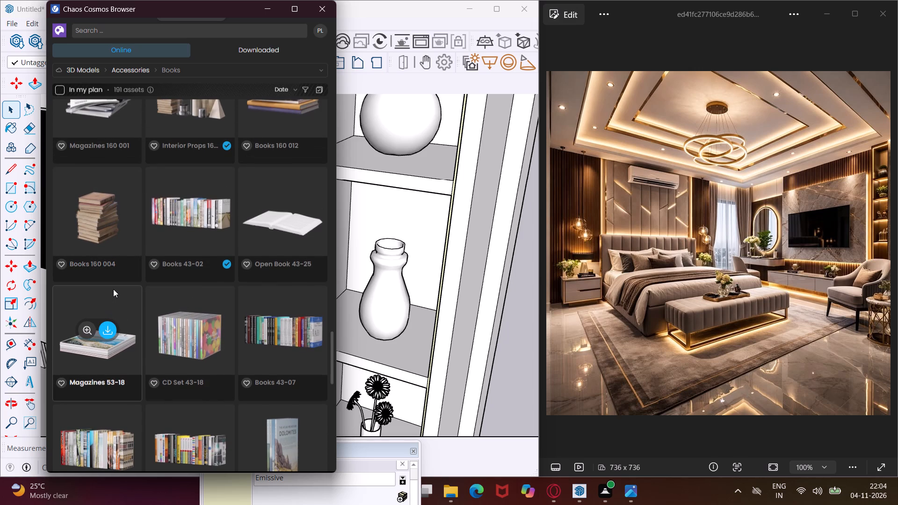
pyautogui.scroll(6, 114, 287)
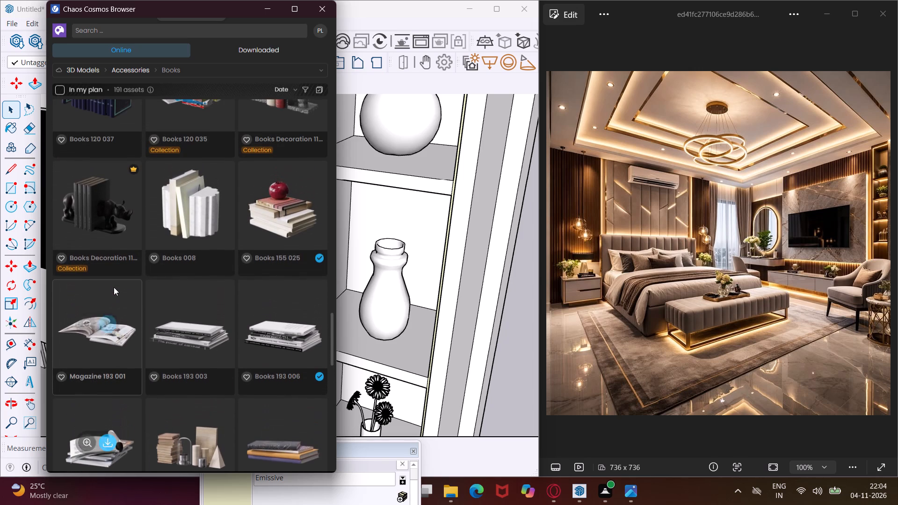
pyautogui.scroll(5, 114, 287)
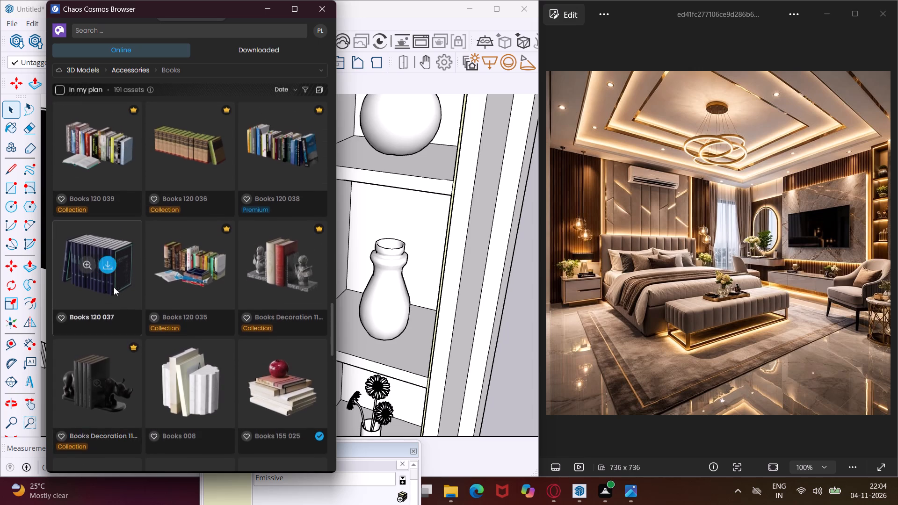
pyautogui.scroll(4, 114, 287)
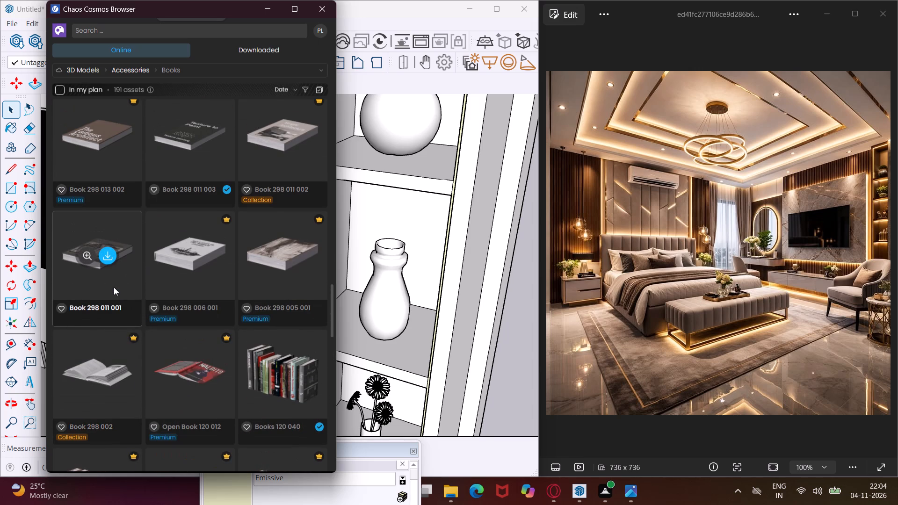
pyautogui.scroll(2, 114, 287)
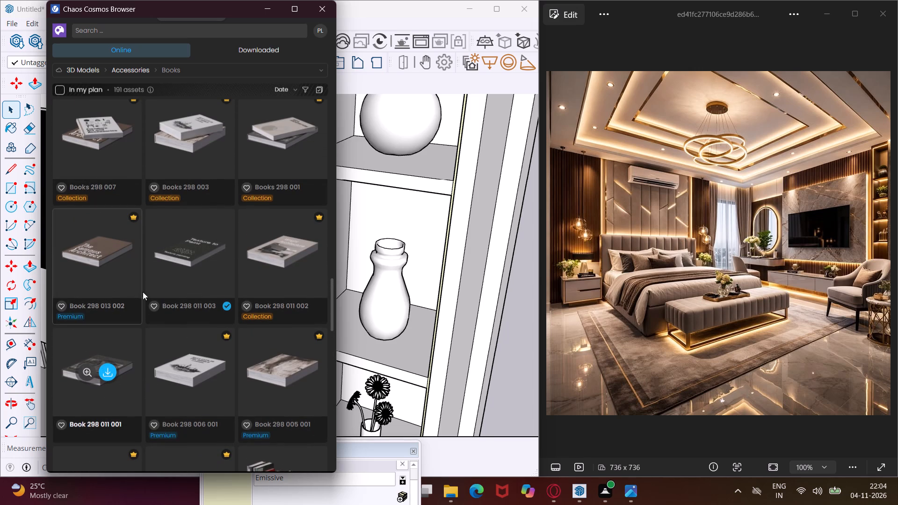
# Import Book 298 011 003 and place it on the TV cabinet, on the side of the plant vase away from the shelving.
pyautogui.click(199, 250)
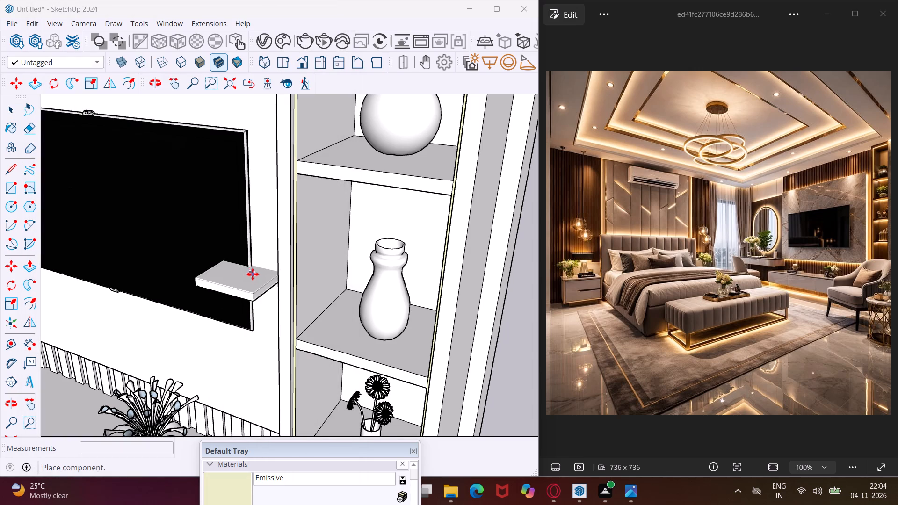
pyautogui.scroll(-6, 229, 280)
pyautogui.scroll(4, 143, 332)
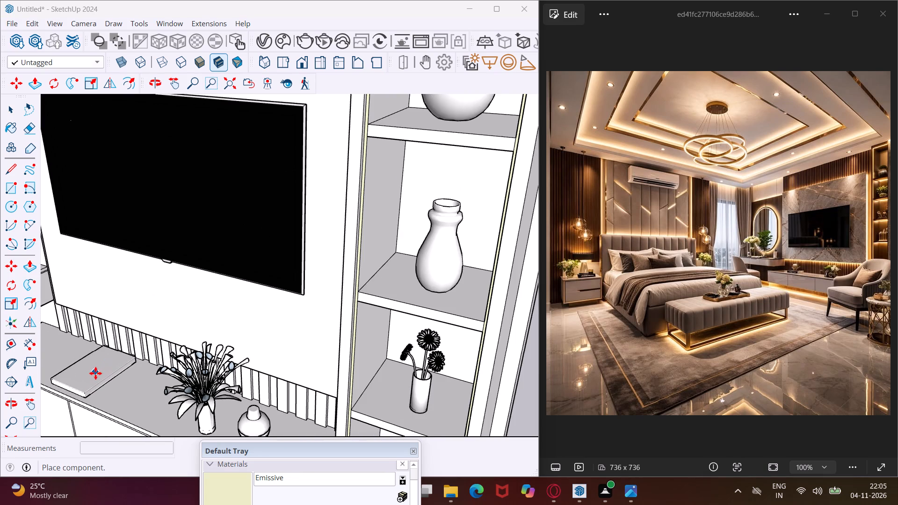
pyautogui.click(95, 373)
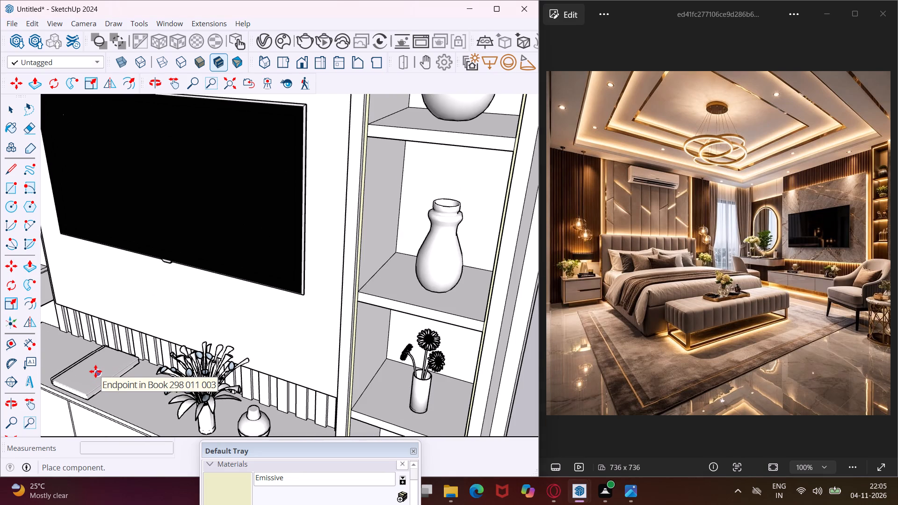
pyautogui.press('Escape')
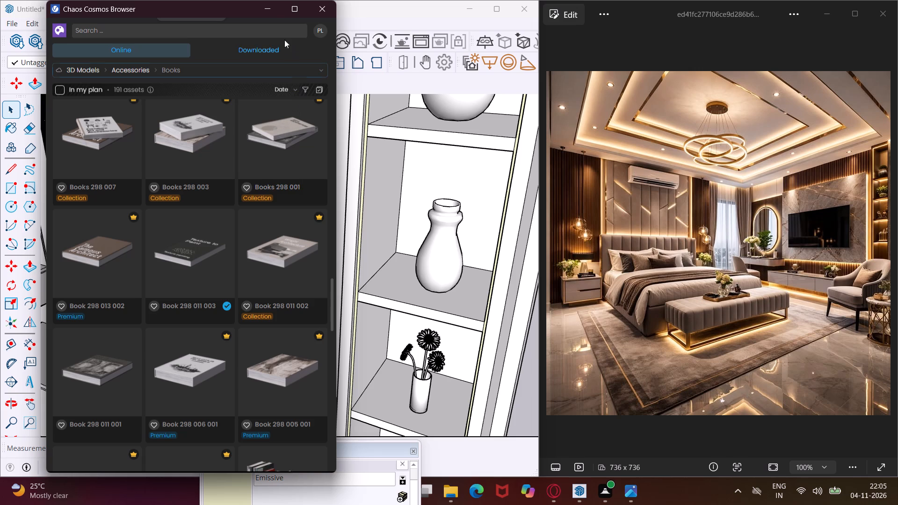
# Minimize the Chaos Cosmos browser and search the 3D Warehouse models for "ac".
pyautogui.click(268, 11)
pyautogui.scroll(-6, 311, 174)
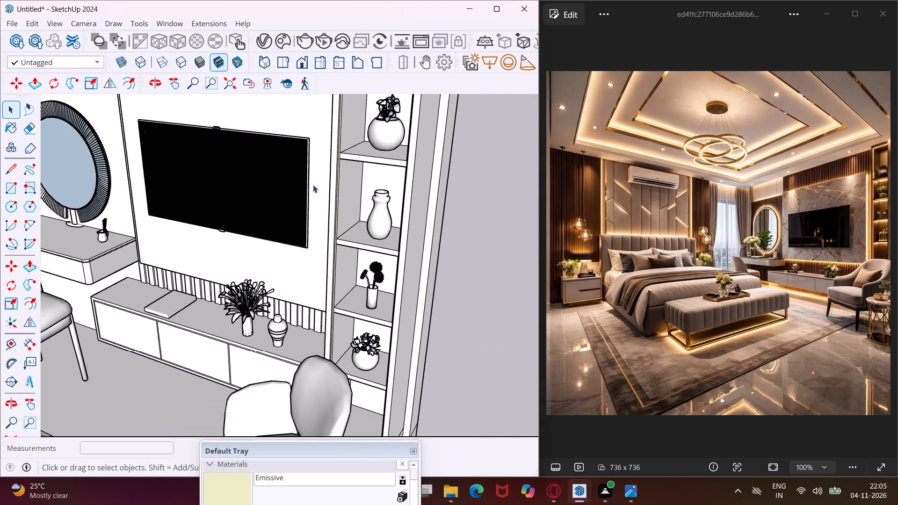
pyautogui.scroll(-12, 313, 187)
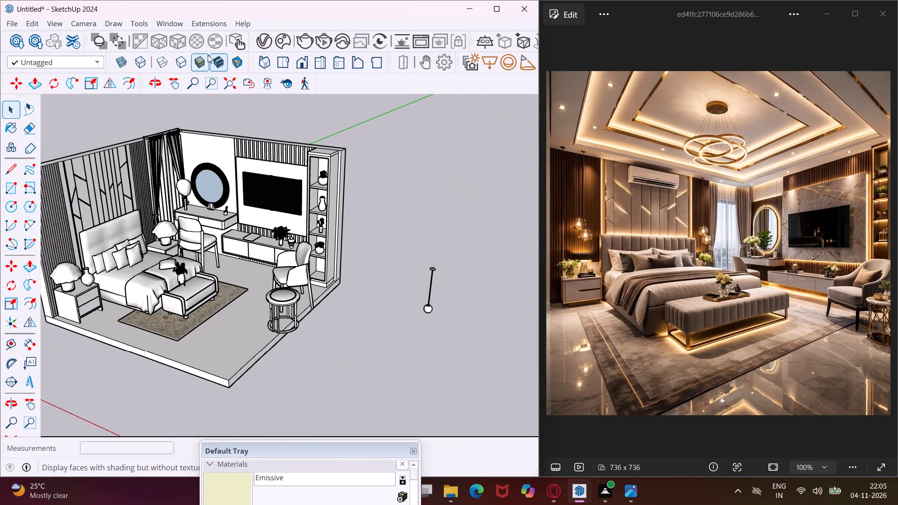
pyautogui.click(168, 21)
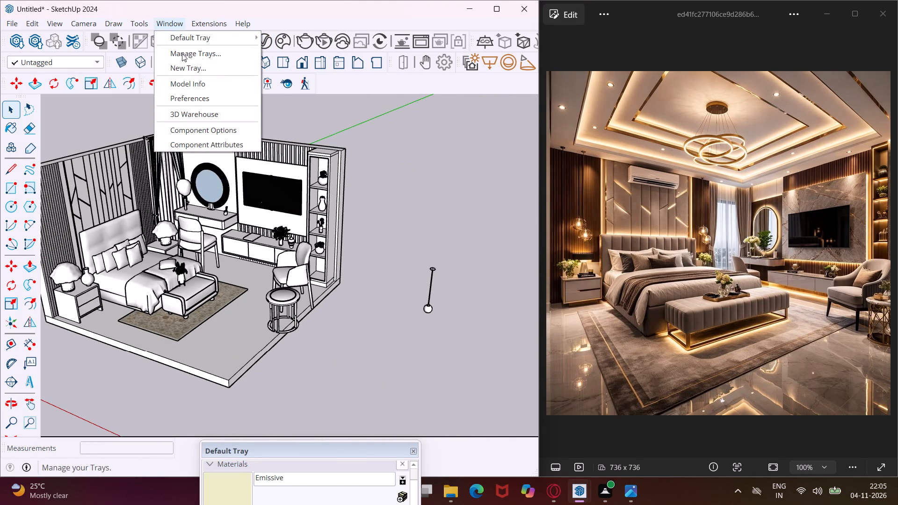
pyautogui.click(187, 115)
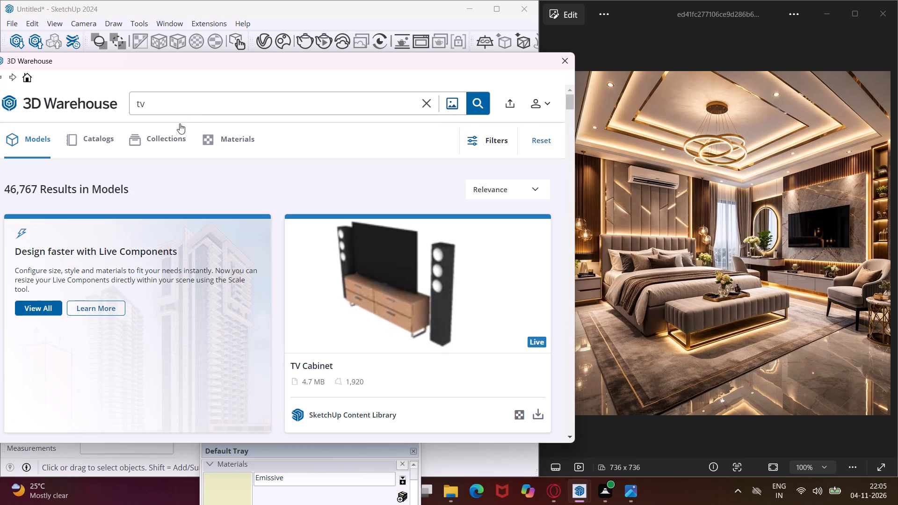
pyautogui.click(167, 103)
pyautogui.press('BackSpace')
pyautogui.press('BackSpace')
pyautogui.write('ac')
pyautogui.press('Return')
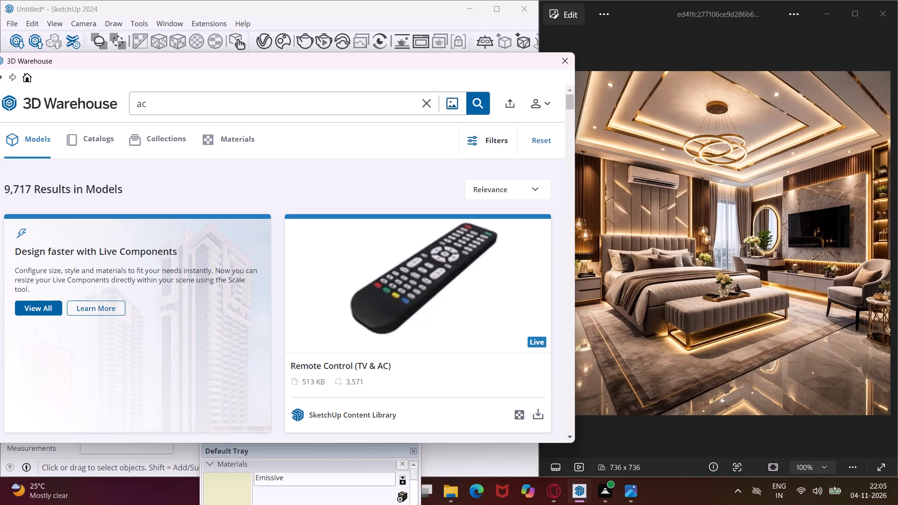
# Browse the air conditioner models, load Streamline AC 2 directly into the model and place it outside the room.
pyautogui.scroll(-8, 271, 224)
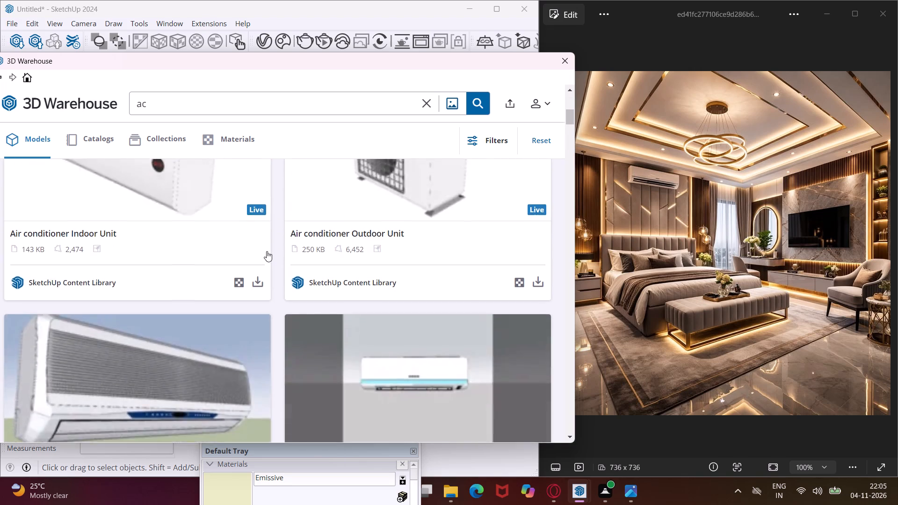
pyautogui.scroll(-2, 267, 251)
pyautogui.scroll(6, 267, 252)
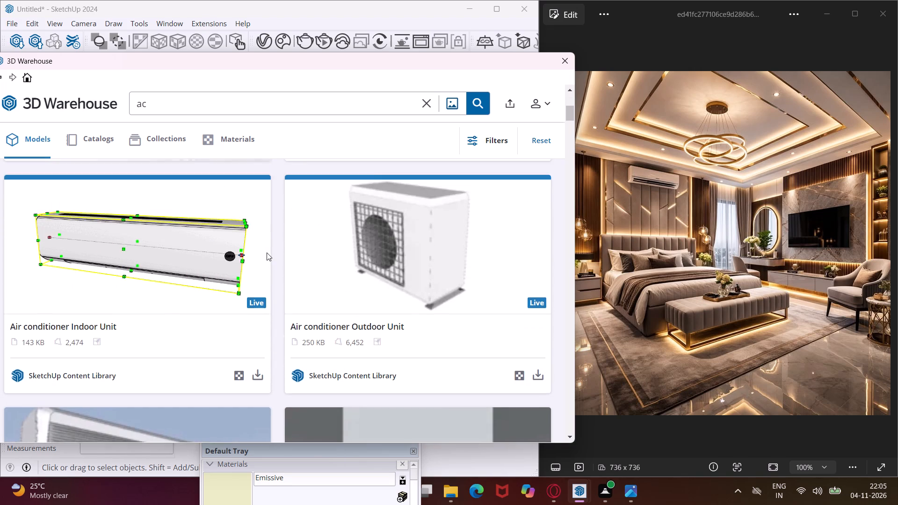
pyautogui.scroll(1, 267, 252)
pyautogui.scroll(-7, 267, 252)
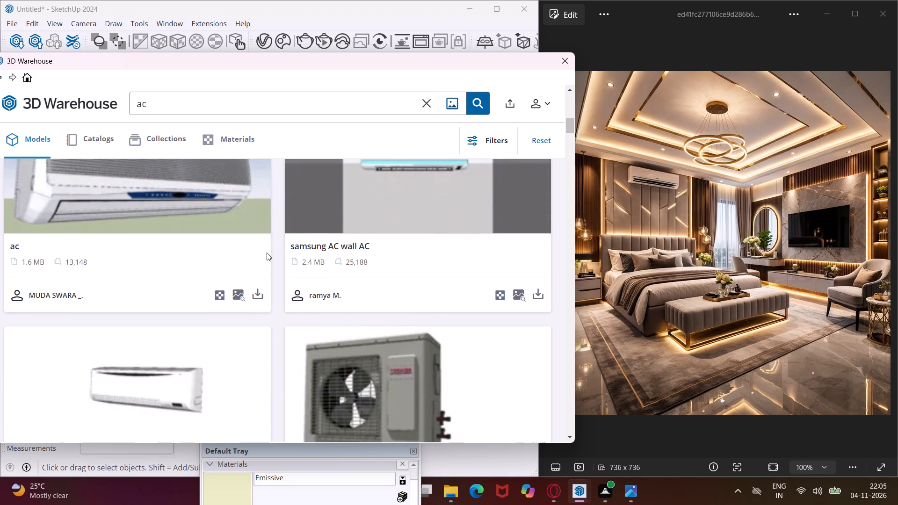
pyautogui.scroll(-6, 267, 252)
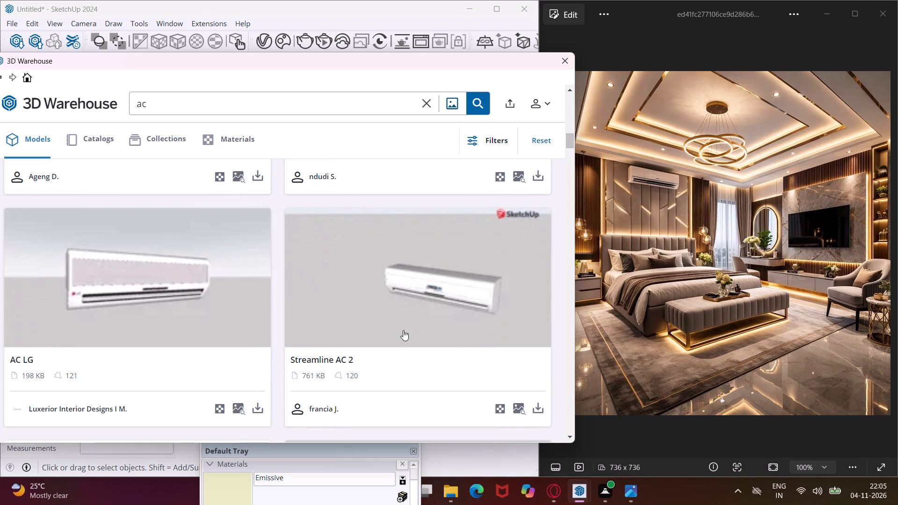
pyautogui.click(538, 406)
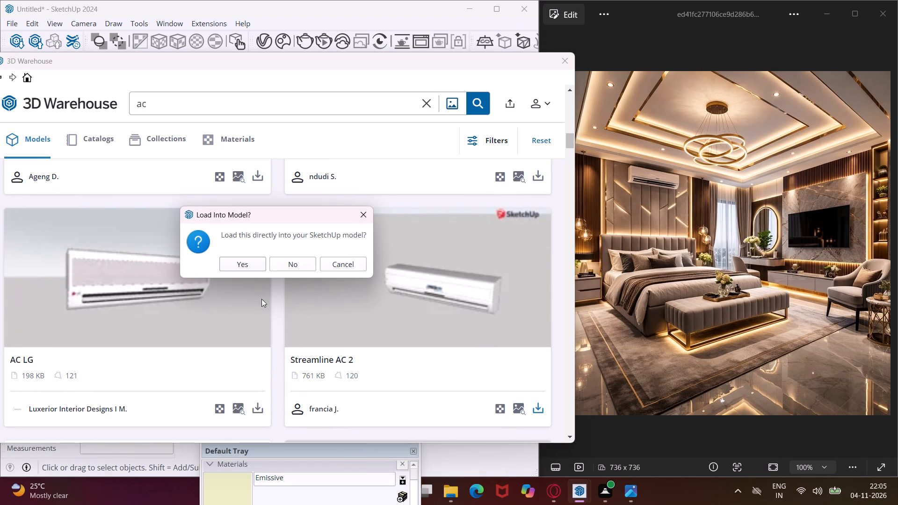
pyautogui.click(232, 267)
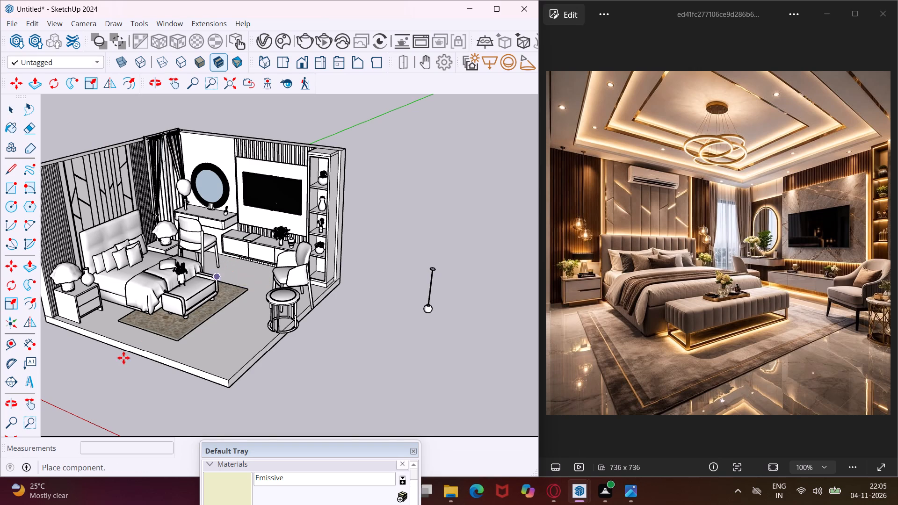
pyautogui.click(293, 362)
# Rotate the air conditioner 180° horizontally so its front faces the opposite way.
pyautogui.scroll(4, 348, 309)
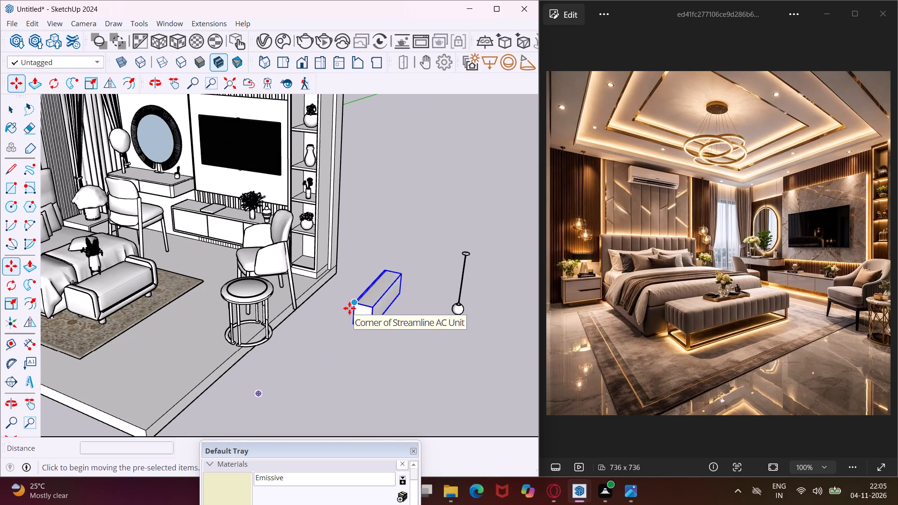
pyautogui.moveTo(395, 290); pyautogui.dragTo(545, 252, button='middle')
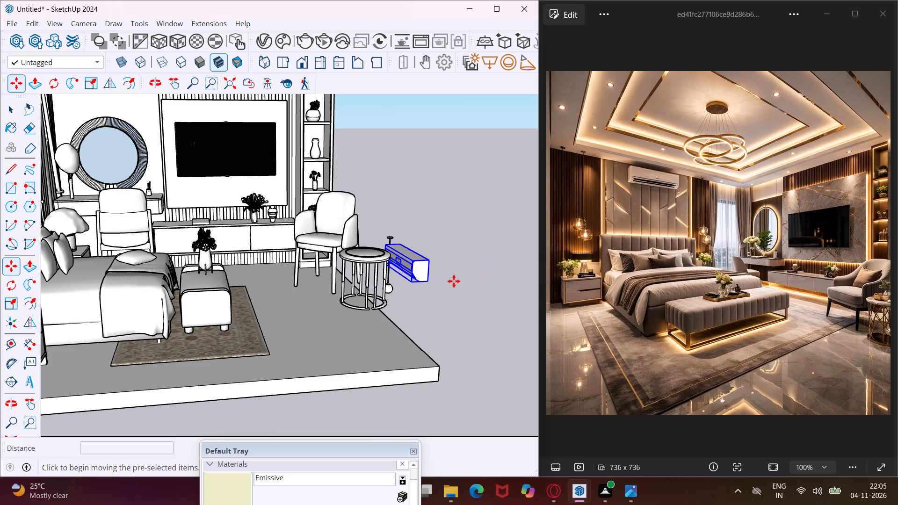
pyautogui.scroll(3, 453, 281)
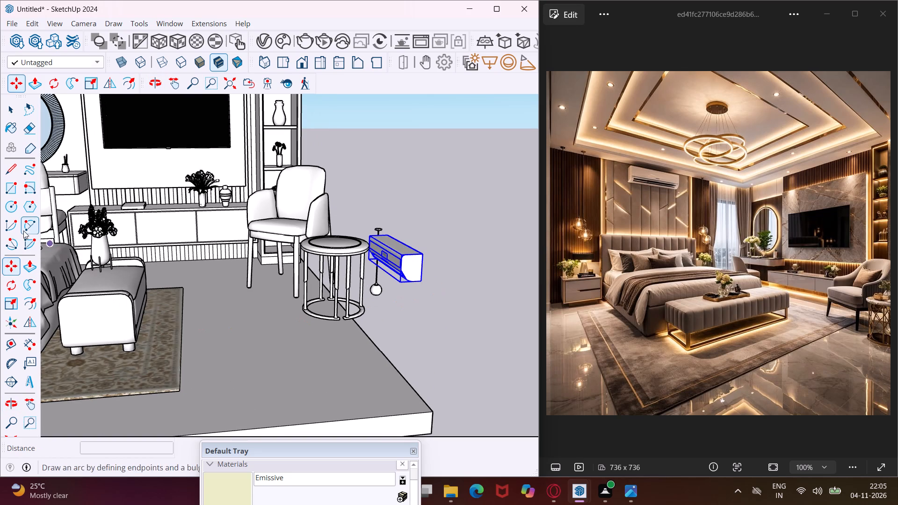
pyautogui.click(11, 283)
pyautogui.scroll(-3, 185, 294)
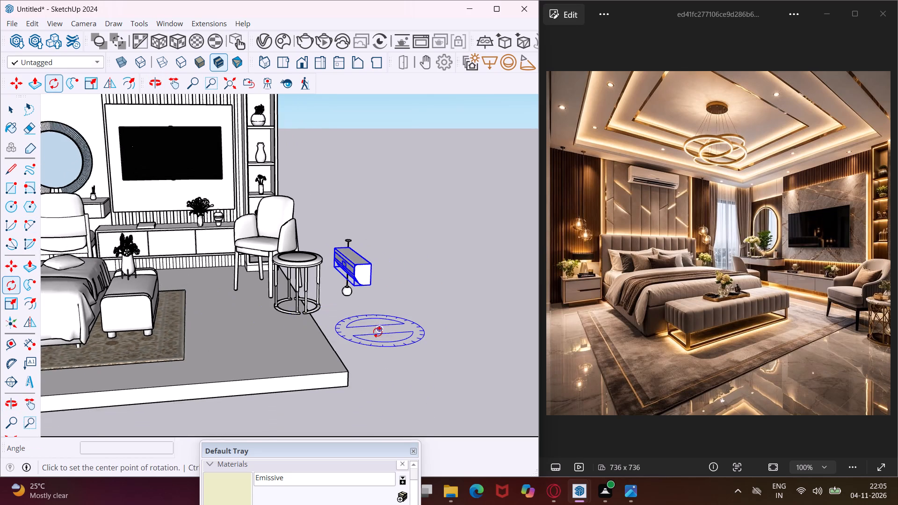
pyautogui.scroll(3, 379, 332)
pyautogui.click(373, 330)
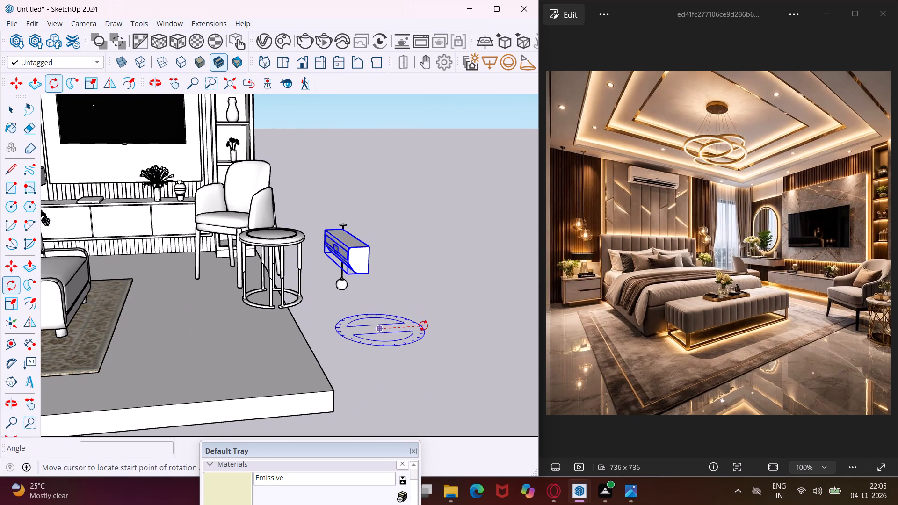
pyautogui.click(423, 325)
pyautogui.click(354, 326)
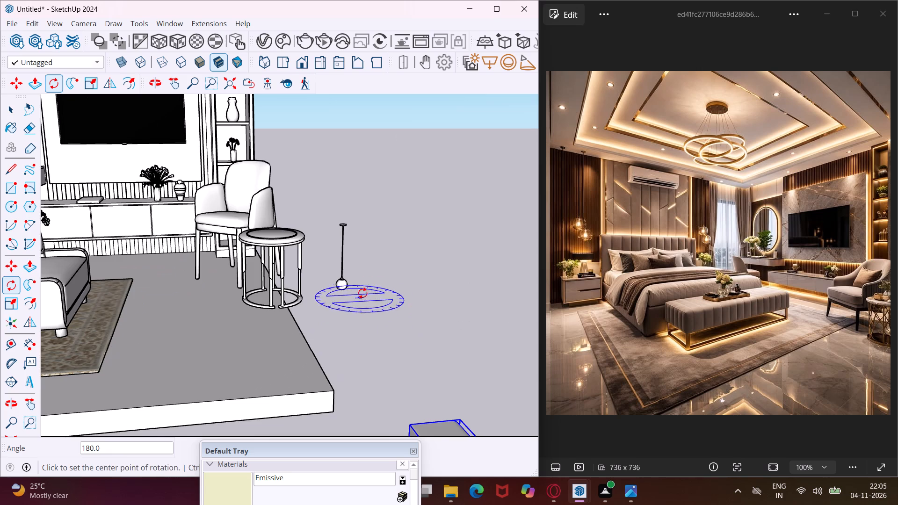
pyautogui.scroll(-5, 368, 280)
# Move the air conditioner by its rear corner onto the panelled wall high above the bed's headboard, then deselect it.
pyautogui.press('m')
pyautogui.scroll(3, 415, 382)
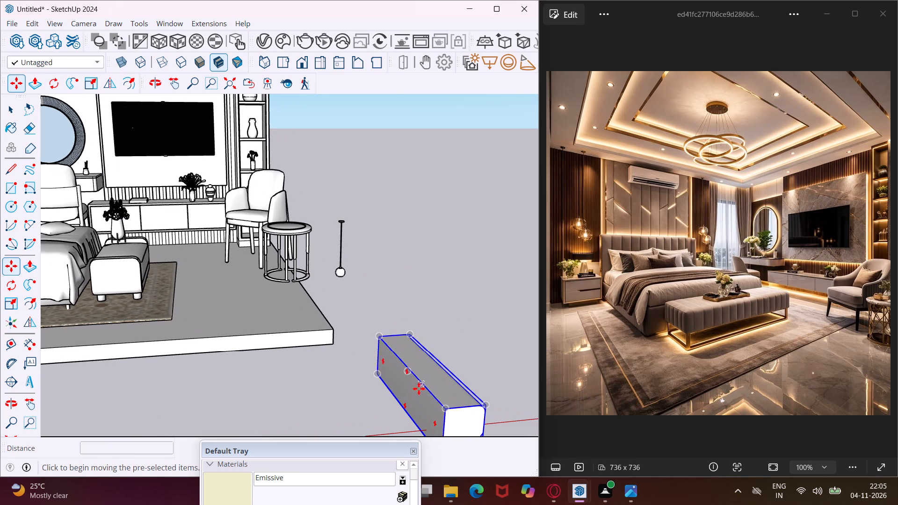
pyautogui.click(444, 412)
pyautogui.scroll(-6, 434, 345)
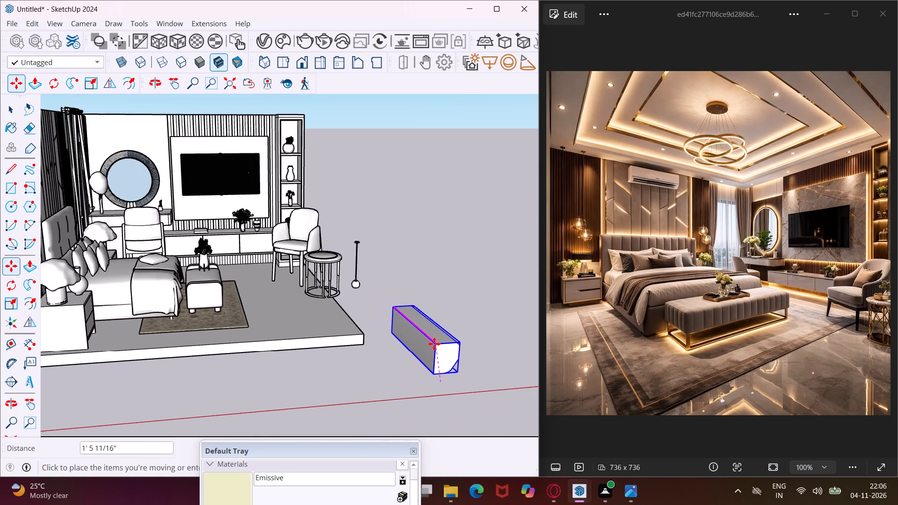
pyautogui.scroll(-6, 434, 342)
pyautogui.moveTo(267, 270); pyautogui.dragTo(202, 344, button='middle')
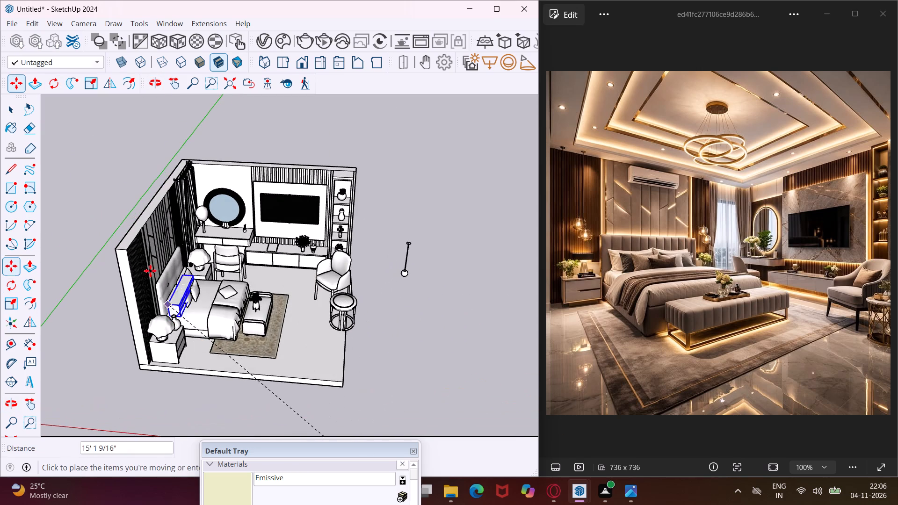
pyautogui.scroll(4, 103, 230)
pyautogui.scroll(4, 162, 227)
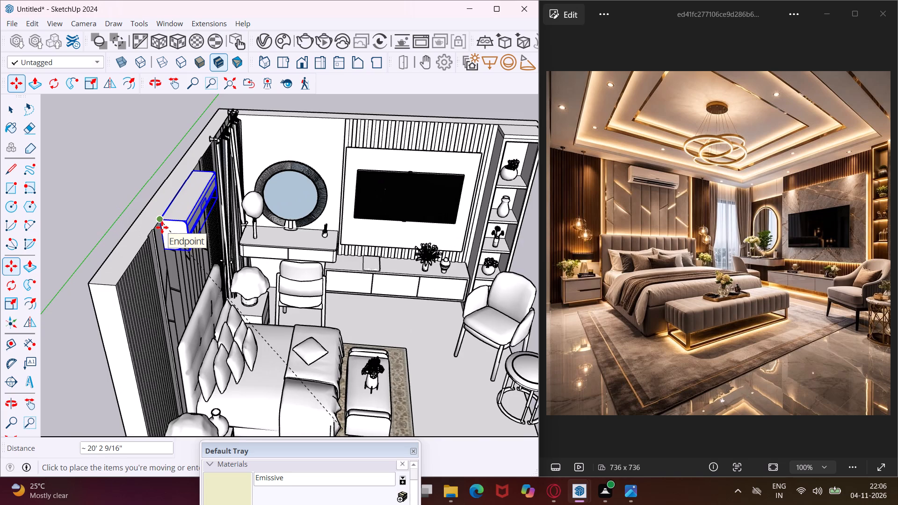
pyautogui.scroll(3, 162, 227)
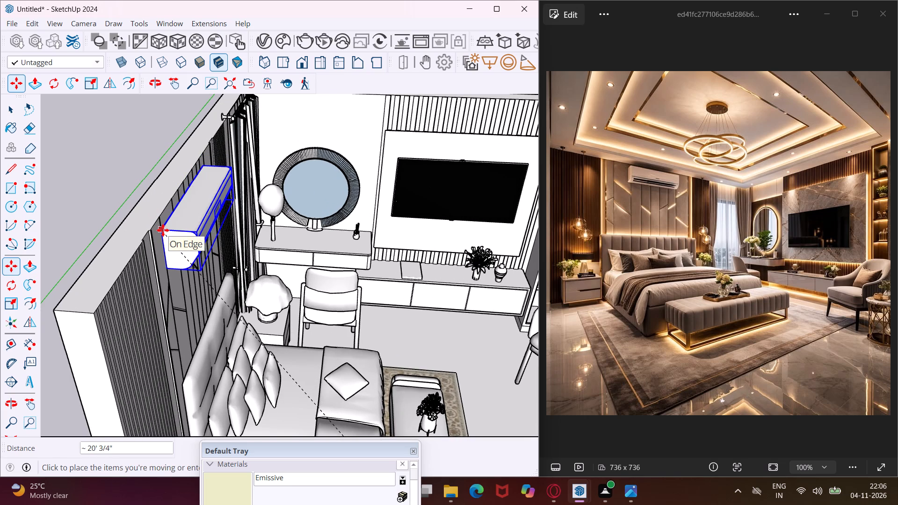
pyautogui.click(163, 230)
pyautogui.moveTo(174, 243); pyautogui.dragTo(125, 205, button='middle')
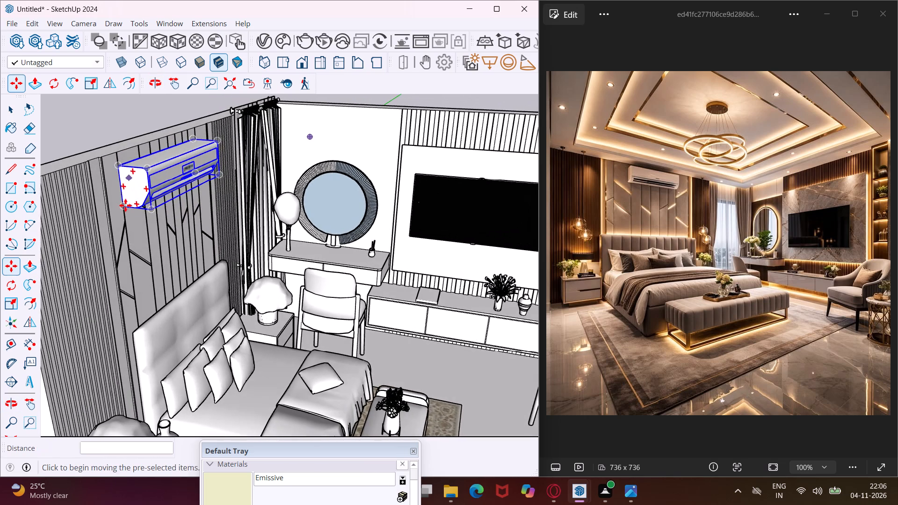
pyautogui.press('Escape')
pyautogui.press('space')
# Examine the furnished room from several angles against the reference image, including the bed wall, dressing table and TV wall.
pyautogui.scroll(-1, 292, 205)
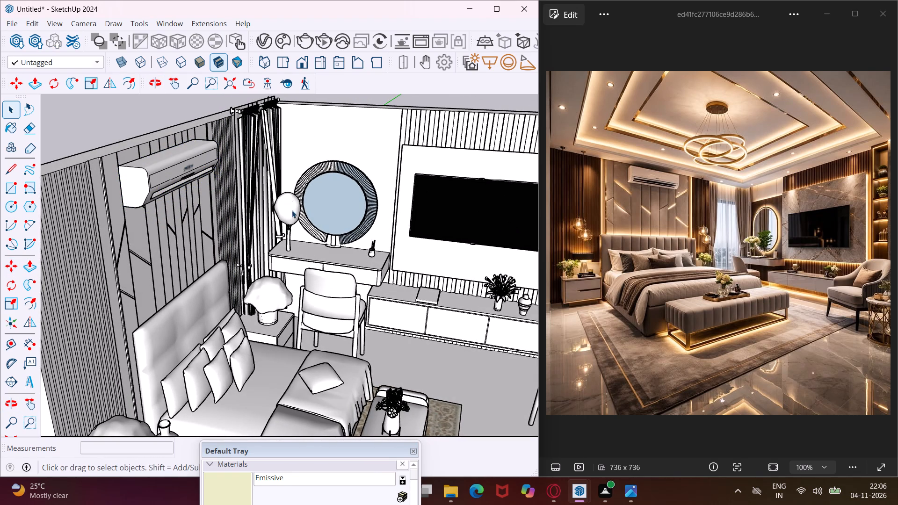
pyautogui.scroll(-5, 292, 210)
pyautogui.moveTo(332, 255); pyautogui.dragTo(218, 236, button='middle')
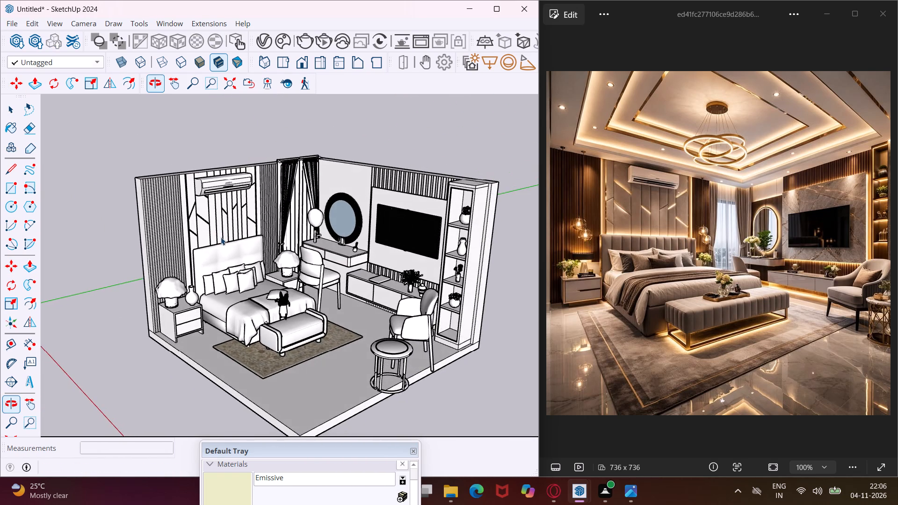
pyautogui.scroll(-3, 237, 236)
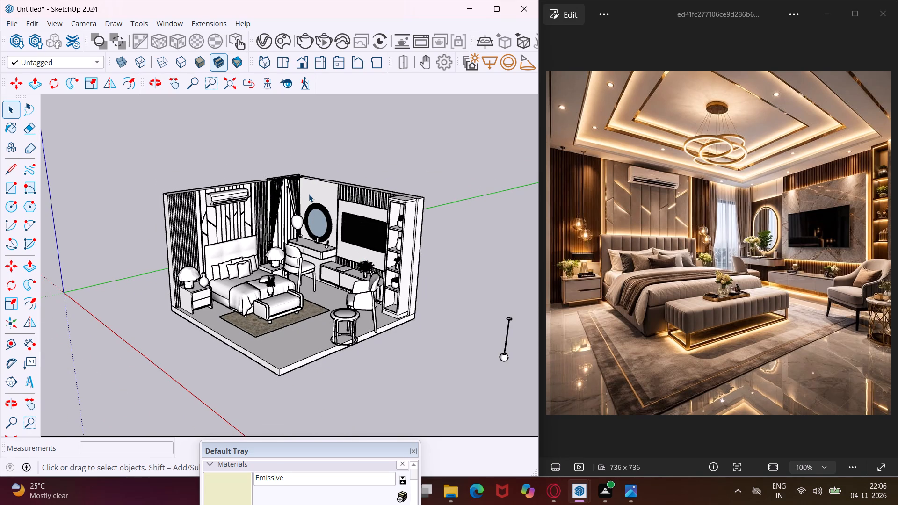
pyautogui.scroll(4, 309, 194)
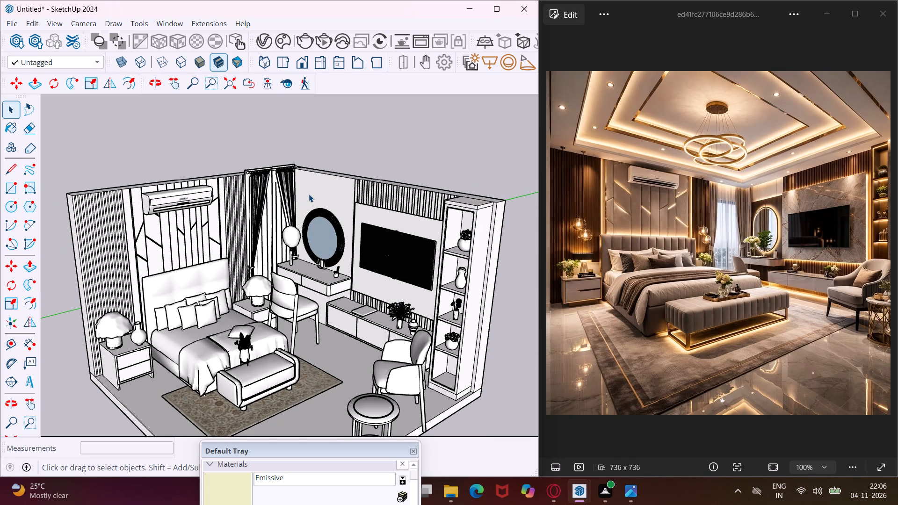
pyautogui.scroll(5, 309, 194)
pyautogui.moveTo(309, 194); pyautogui.dragTo(339, 183, button='middle')
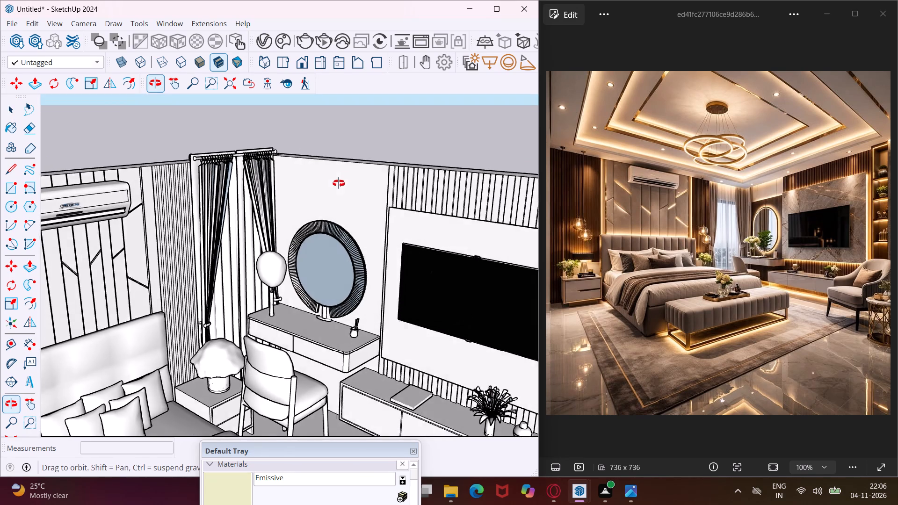
pyautogui.moveTo(339, 183); pyautogui.dragTo(312, 159, button='middle')
pyautogui.scroll(-5, 312, 159)
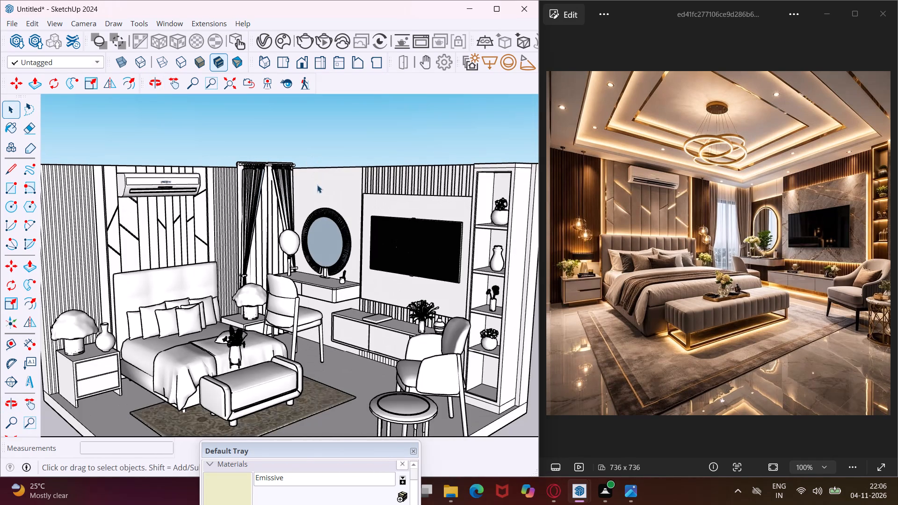
pyautogui.scroll(3, 295, 316)
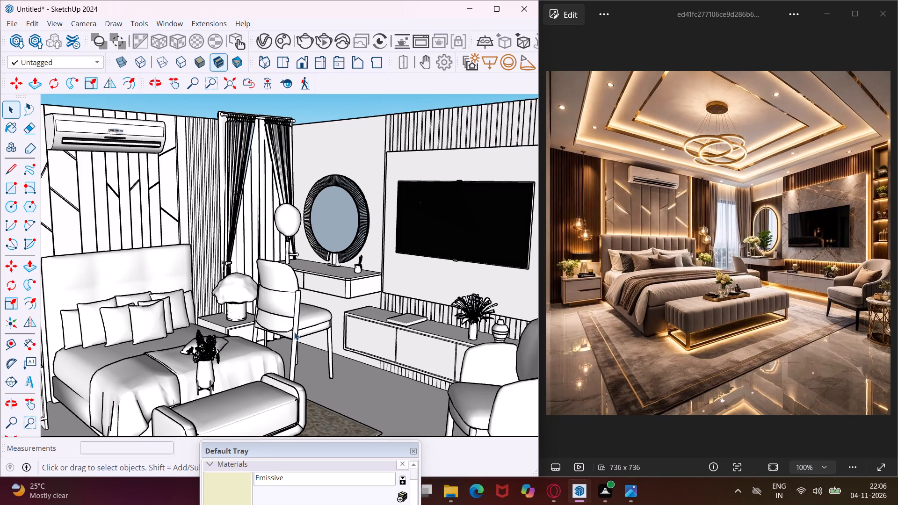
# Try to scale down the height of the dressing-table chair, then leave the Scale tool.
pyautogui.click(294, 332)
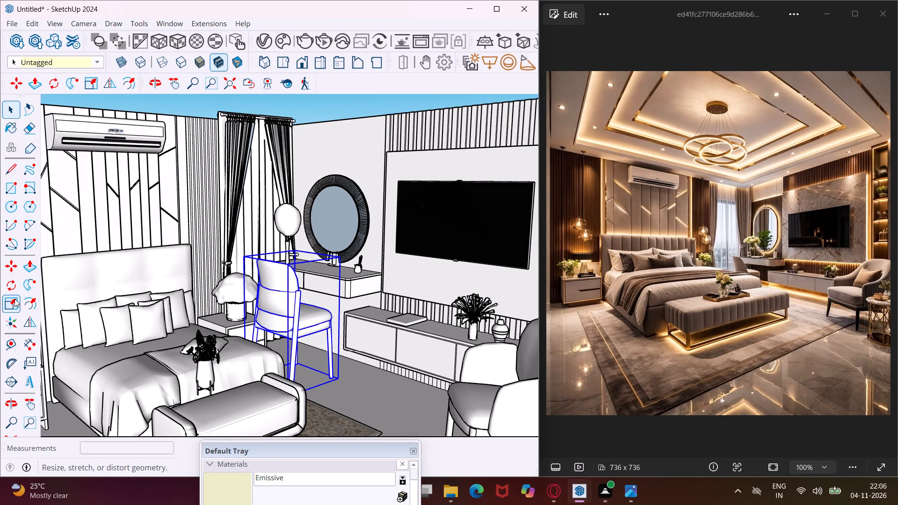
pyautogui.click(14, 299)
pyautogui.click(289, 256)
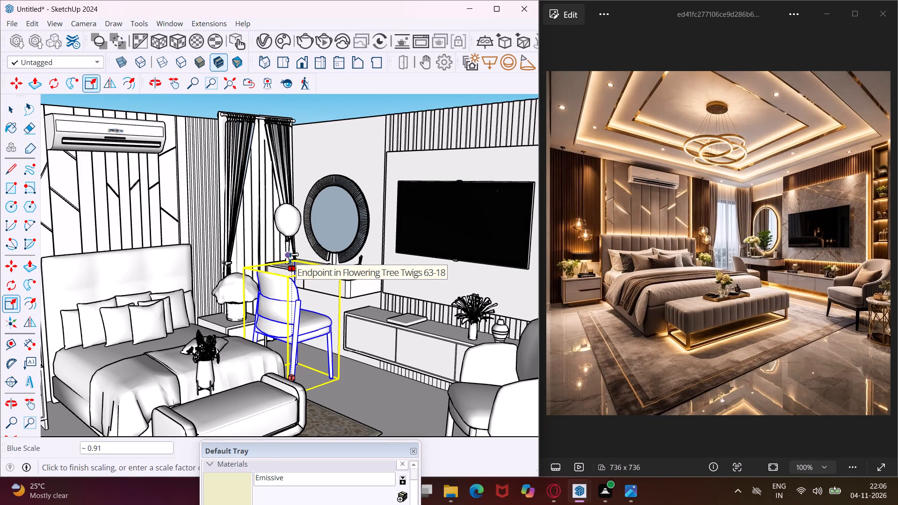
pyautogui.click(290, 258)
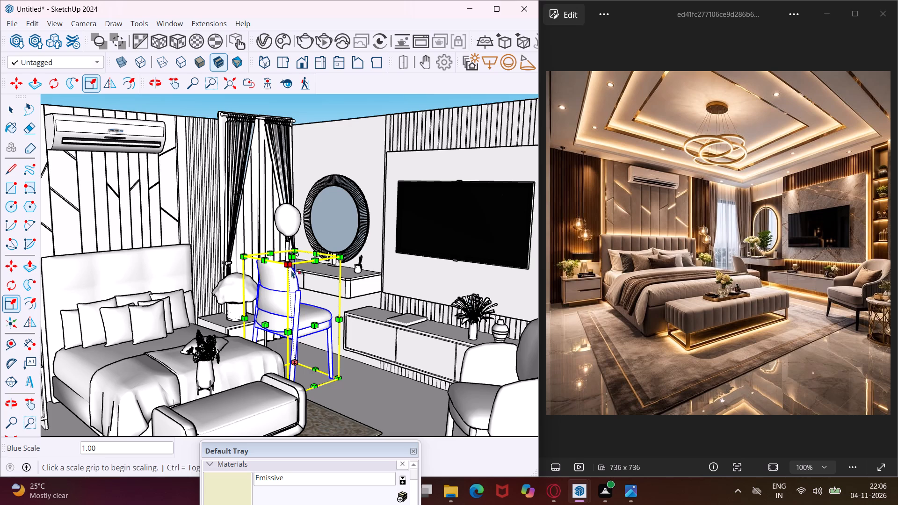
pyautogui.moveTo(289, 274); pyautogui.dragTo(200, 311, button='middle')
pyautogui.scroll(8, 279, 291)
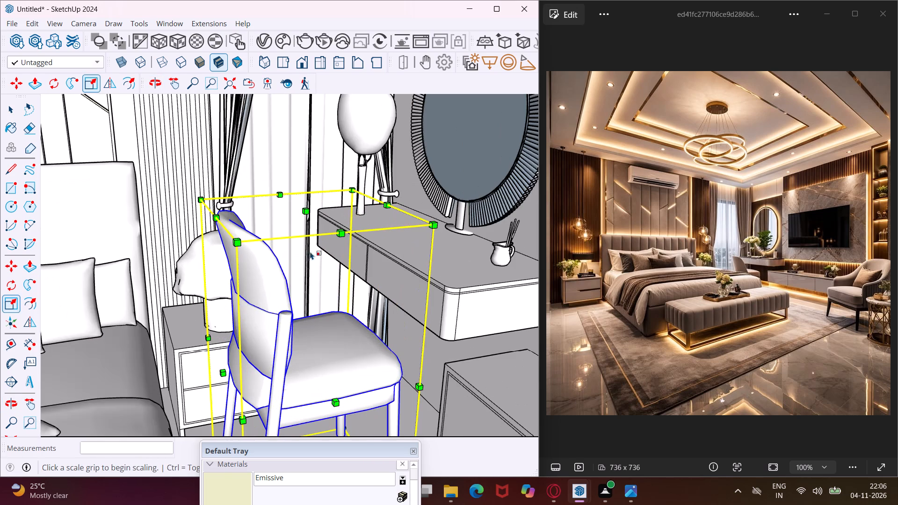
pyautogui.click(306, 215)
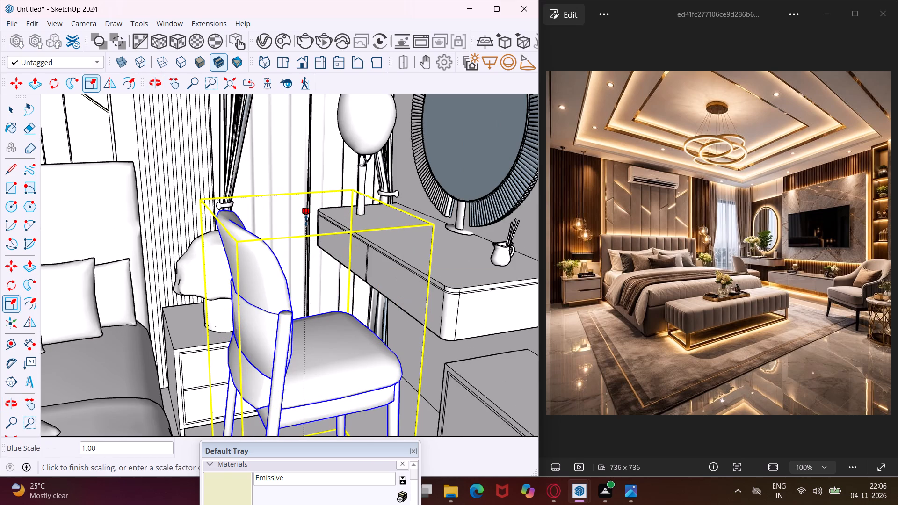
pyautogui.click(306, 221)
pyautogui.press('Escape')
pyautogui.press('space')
# Search 3D Warehouse for "celling light".
pyautogui.scroll(-6, 342, 188)
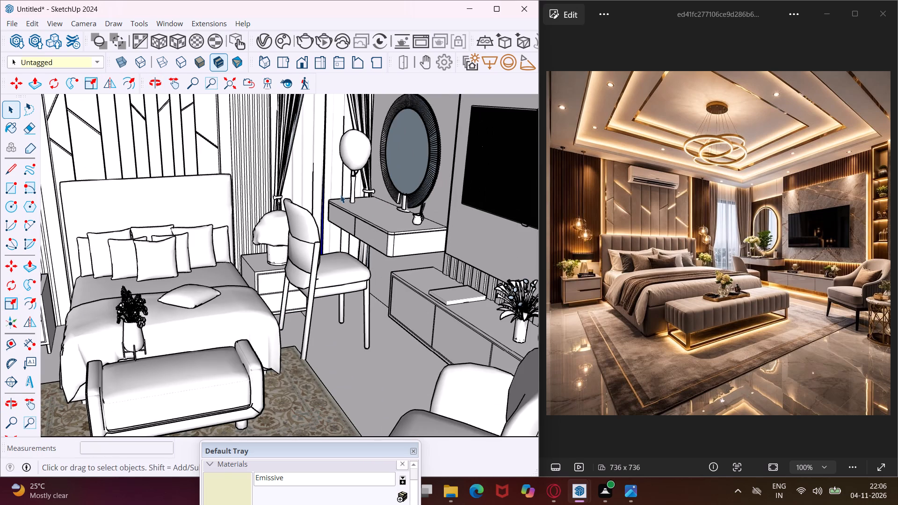
pyautogui.click(168, 25)
pyautogui.click(182, 111)
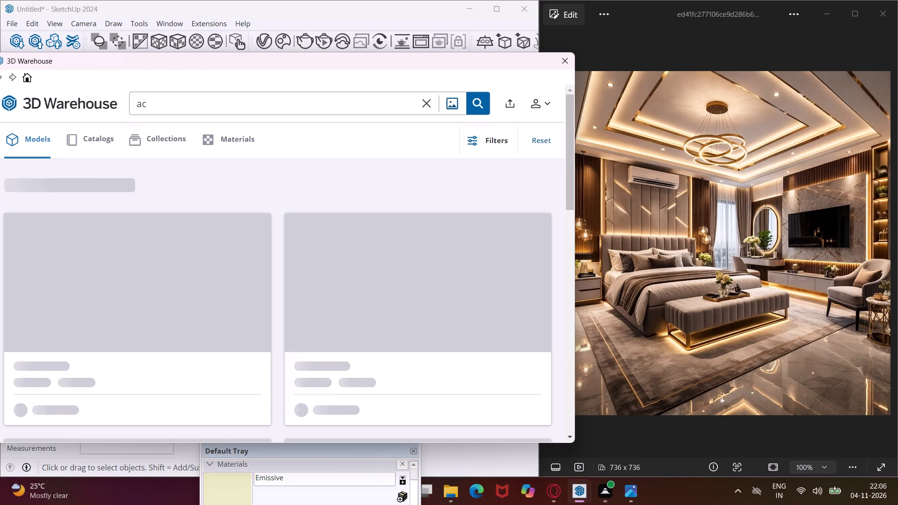
pyautogui.click(185, 105)
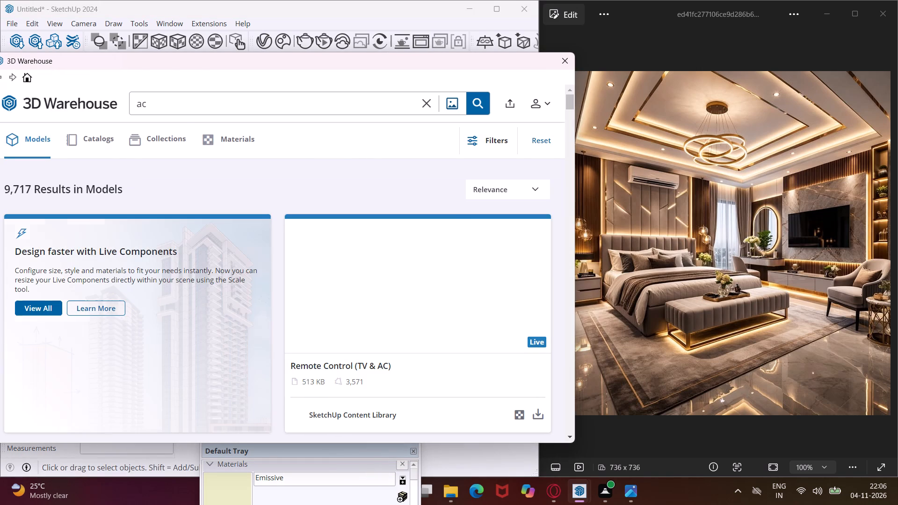
pyautogui.press('BackSpace')
pyautogui.press('BackSpace')
pyautogui.press('BackSpace')
pyautogui.write('celling li')
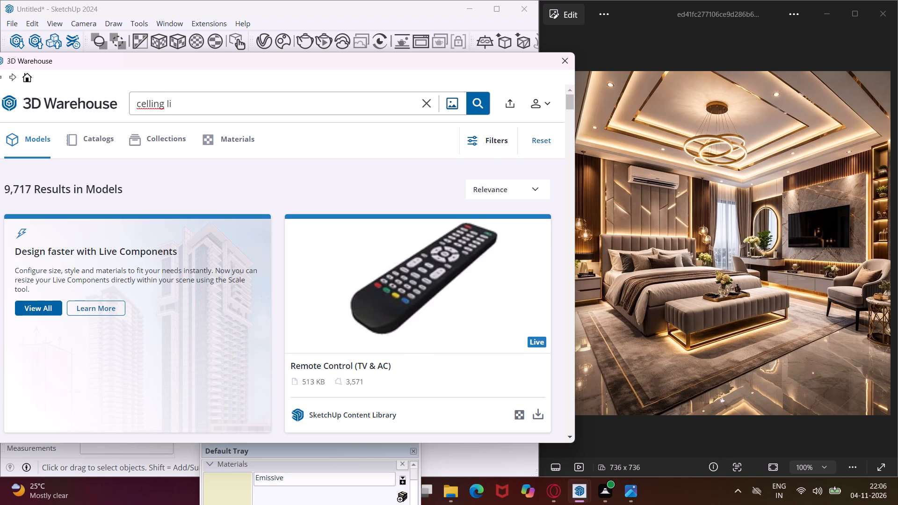
pyautogui.write('gh')
pyautogui.press('t')
pyautogui.press('Return')
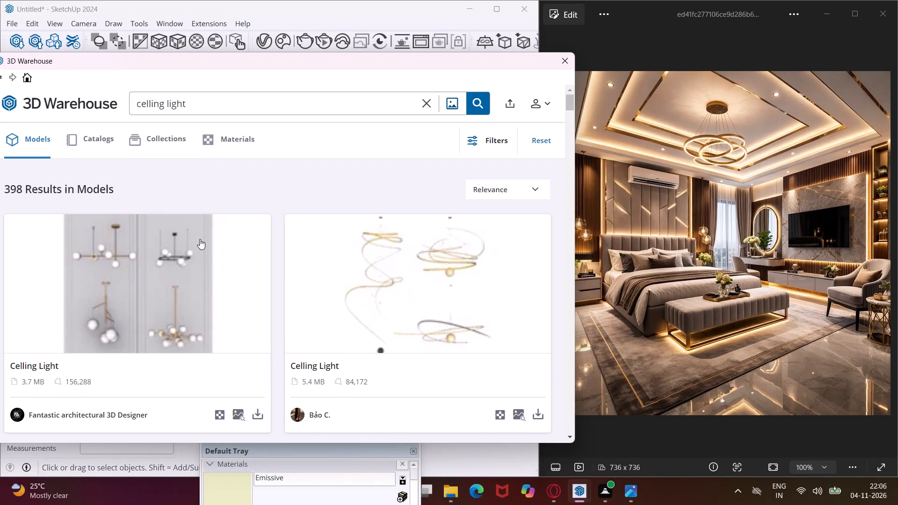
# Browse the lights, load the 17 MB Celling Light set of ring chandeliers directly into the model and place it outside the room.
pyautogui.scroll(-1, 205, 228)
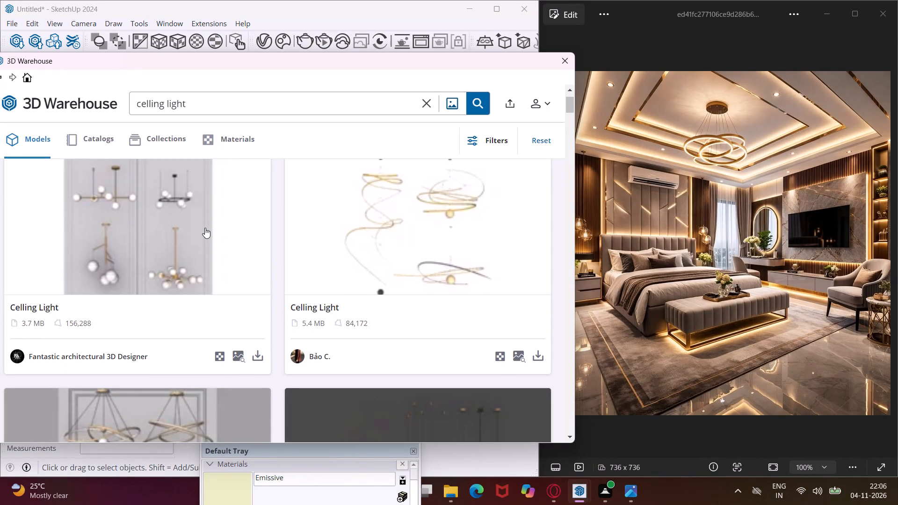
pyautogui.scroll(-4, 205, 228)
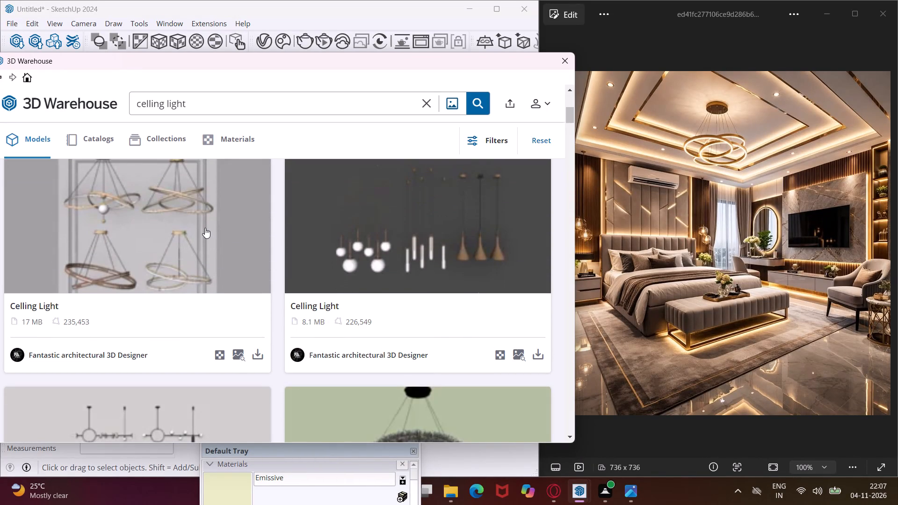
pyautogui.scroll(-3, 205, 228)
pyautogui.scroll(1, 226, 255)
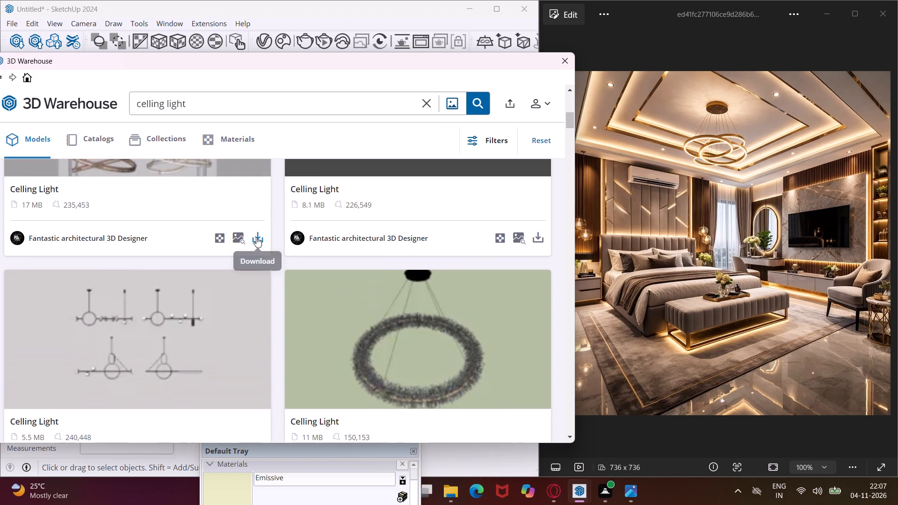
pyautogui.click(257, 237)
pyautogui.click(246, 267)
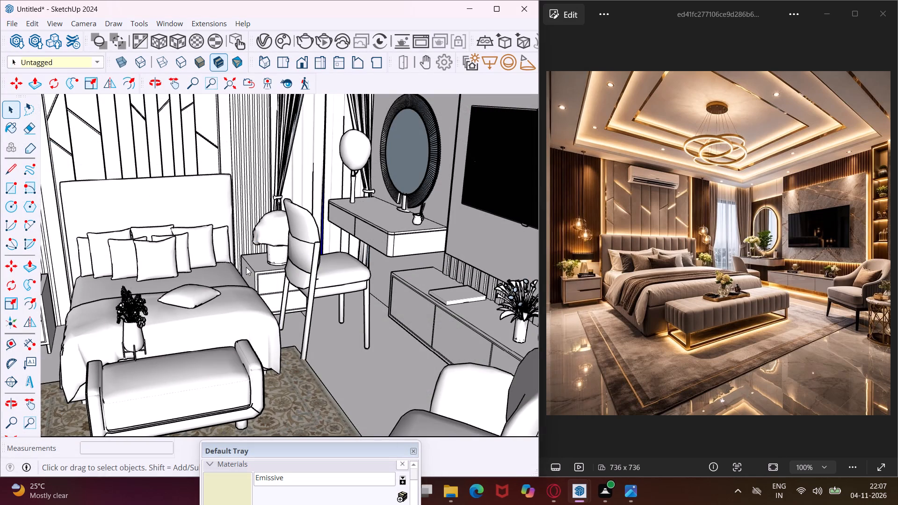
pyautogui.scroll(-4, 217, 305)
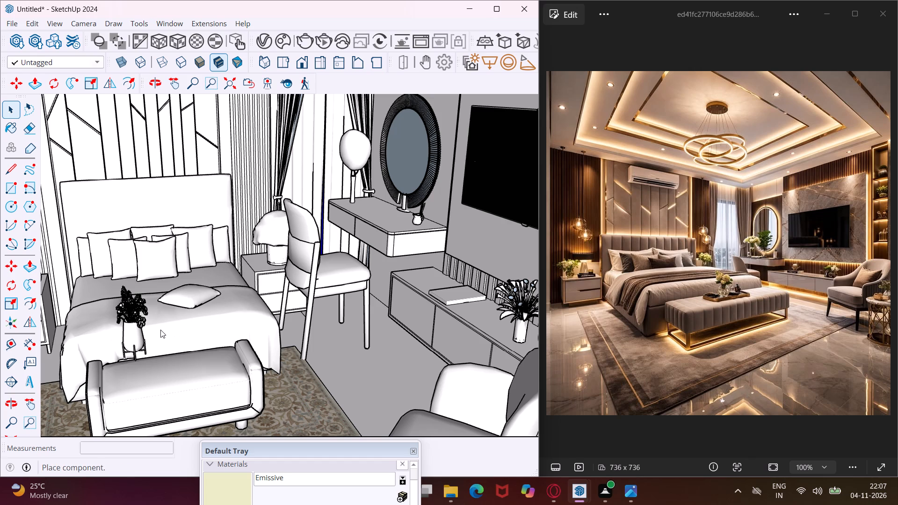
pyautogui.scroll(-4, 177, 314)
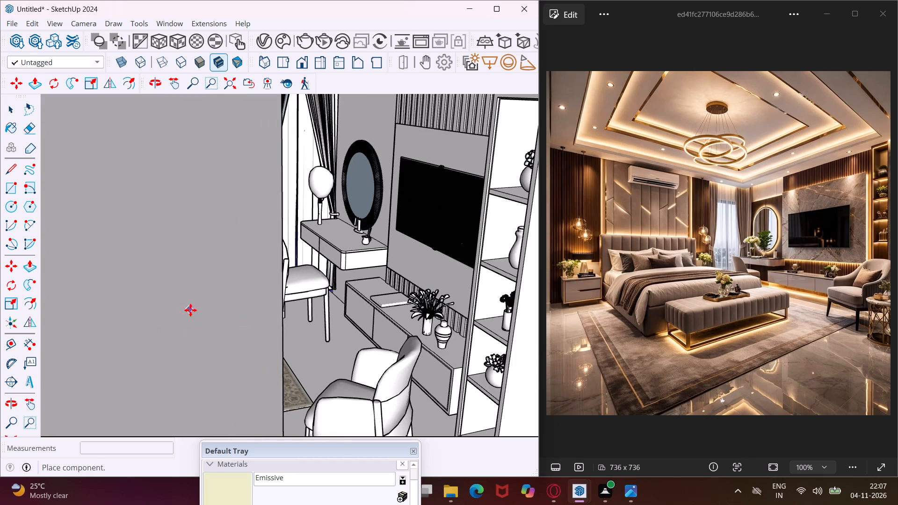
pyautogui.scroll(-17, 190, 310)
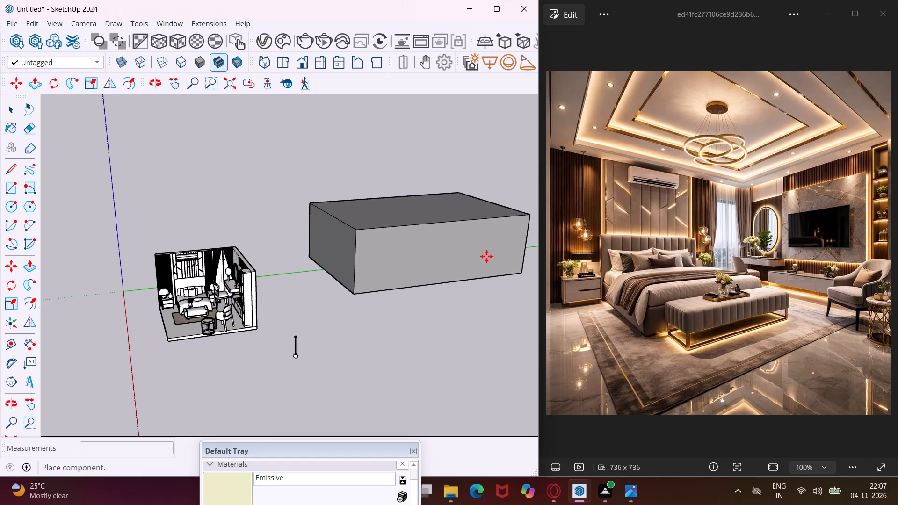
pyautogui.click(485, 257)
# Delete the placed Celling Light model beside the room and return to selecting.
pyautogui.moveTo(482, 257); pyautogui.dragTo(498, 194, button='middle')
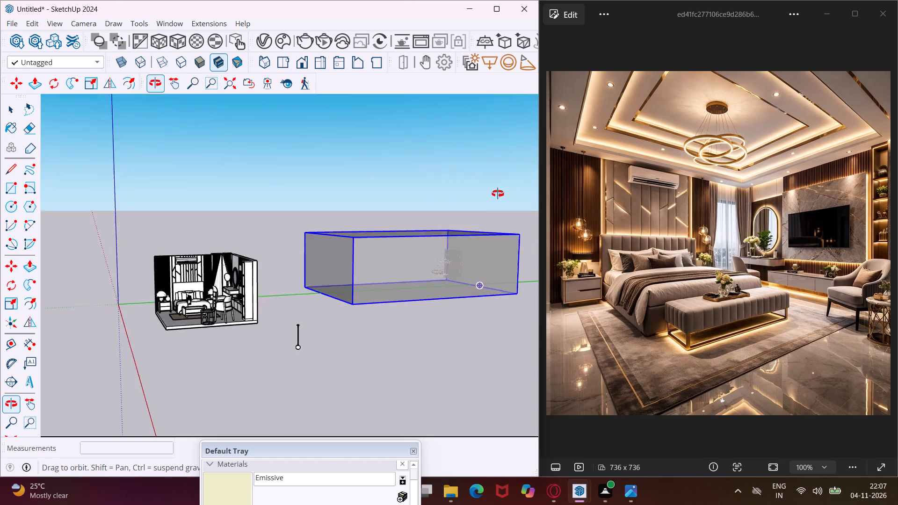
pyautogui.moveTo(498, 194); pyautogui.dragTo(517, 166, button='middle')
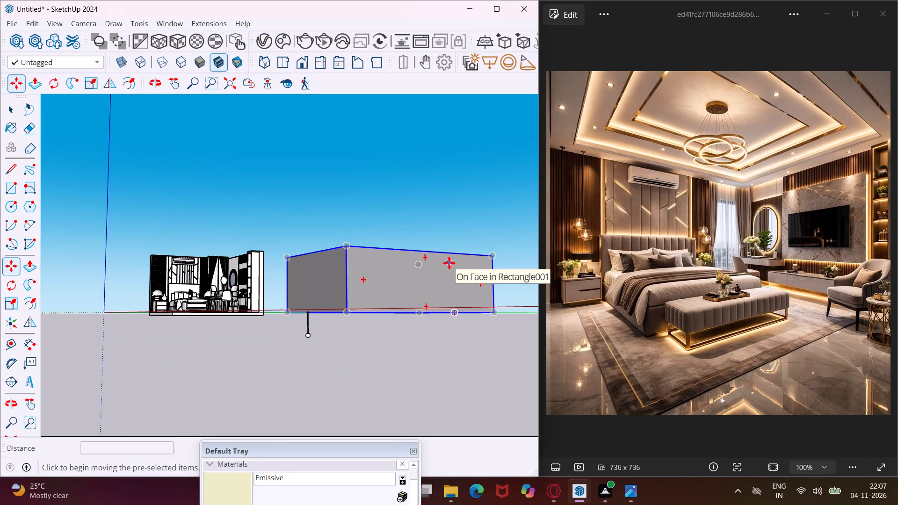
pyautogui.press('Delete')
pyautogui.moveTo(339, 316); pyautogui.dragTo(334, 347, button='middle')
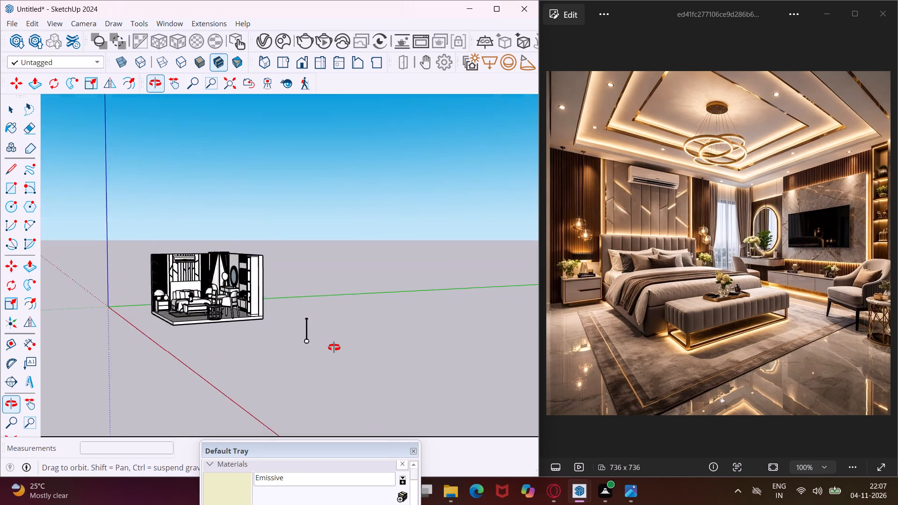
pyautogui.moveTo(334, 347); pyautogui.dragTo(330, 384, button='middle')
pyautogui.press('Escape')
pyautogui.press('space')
# Draw an upright rotated rectangle 15' long and 1' high along the outer top edge of the bed wall.
pyautogui.scroll(5, 153, 246)
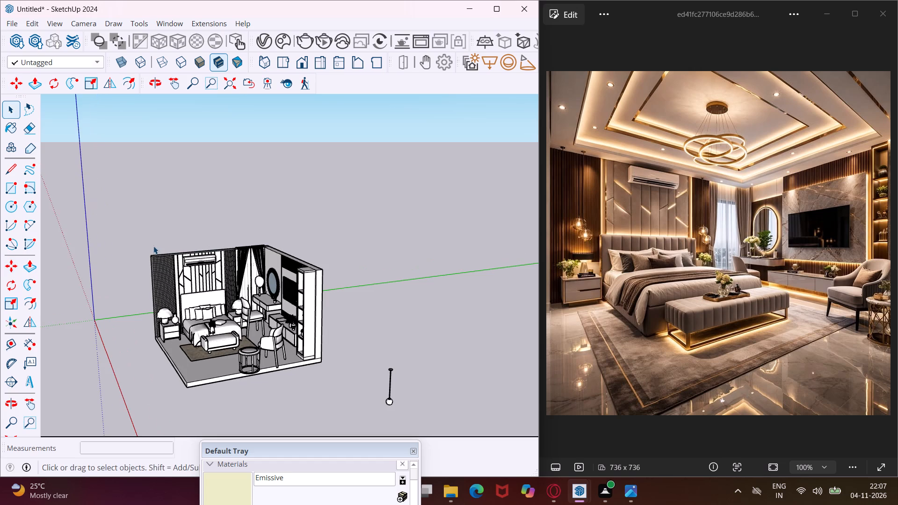
pyautogui.moveTo(153, 246); pyautogui.dragTo(383, 279, button='middle')
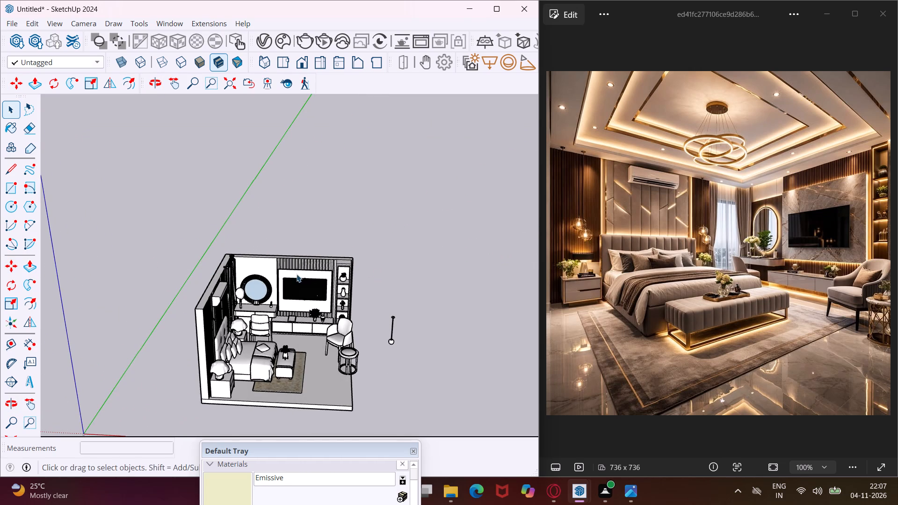
pyautogui.click(17, 187)
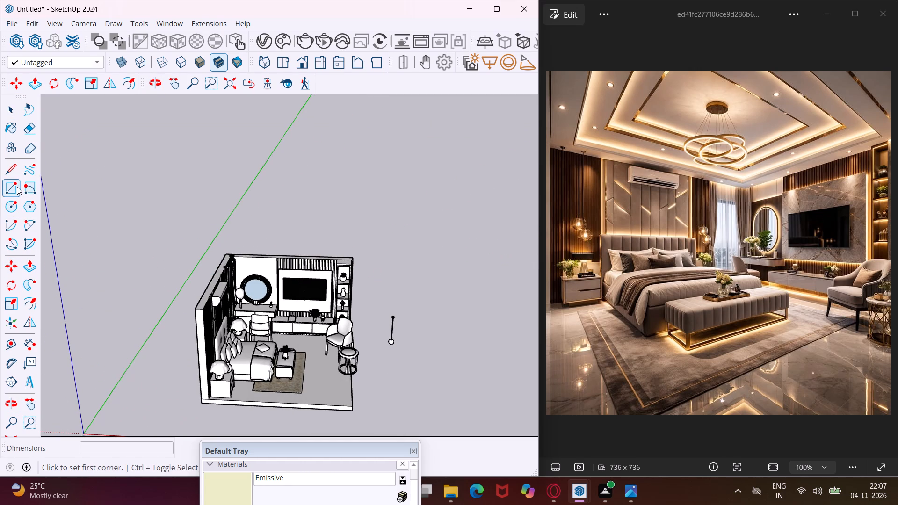
pyautogui.click(23, 187)
pyautogui.scroll(5, 204, 247)
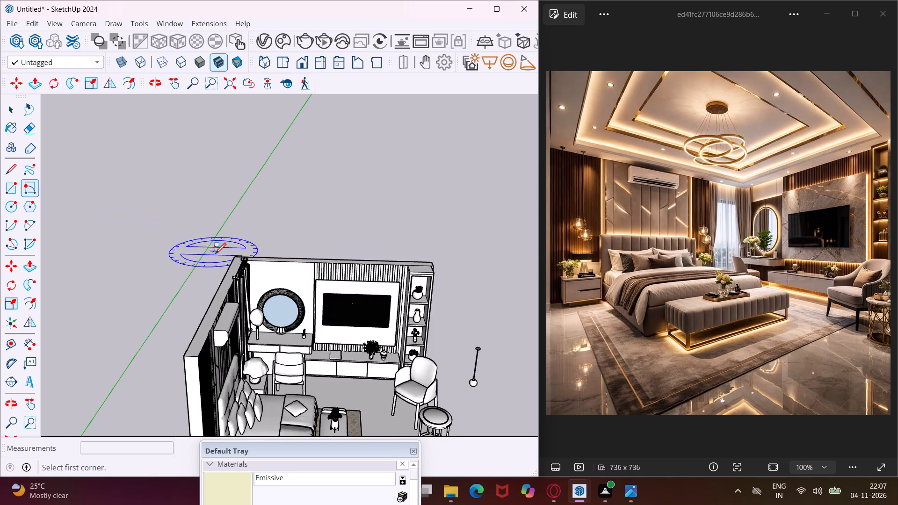
pyautogui.scroll(4, 215, 253)
pyautogui.click(234, 257)
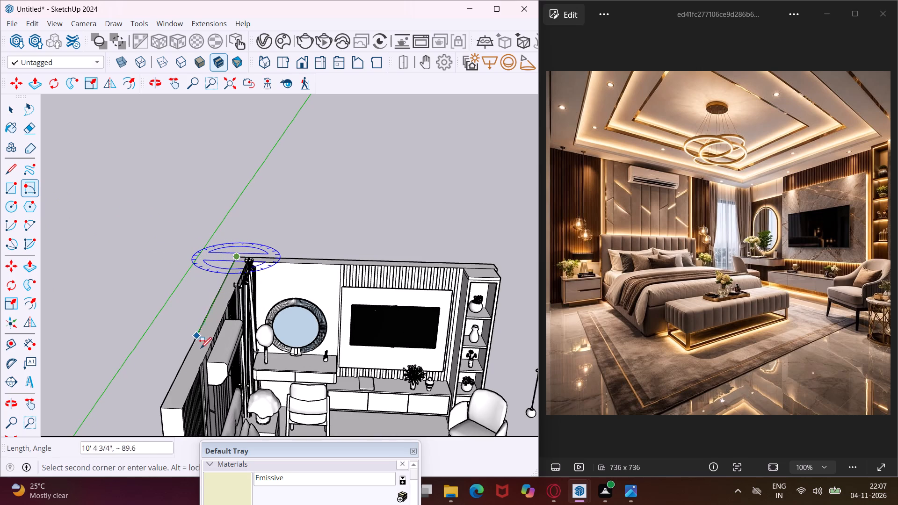
pyautogui.click(160, 409)
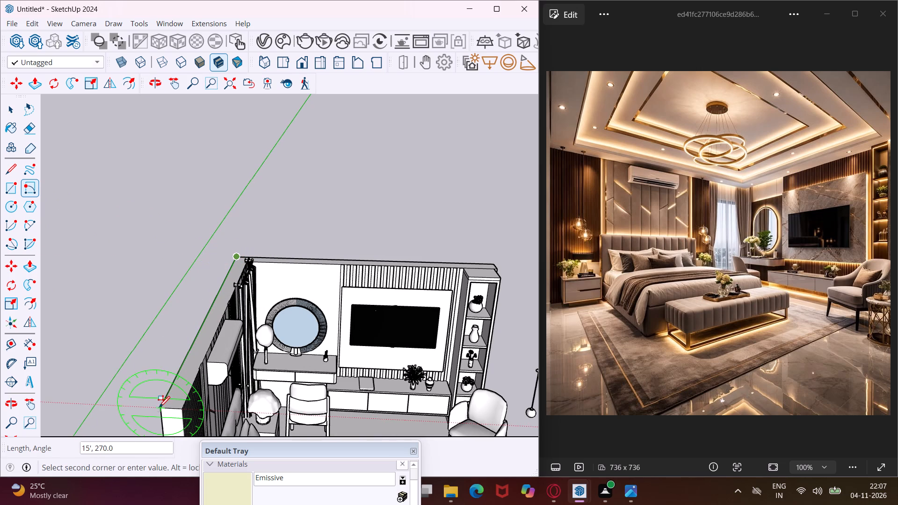
pyautogui.moveTo(159, 407); pyautogui.dragTo(202, 334, button='middle')
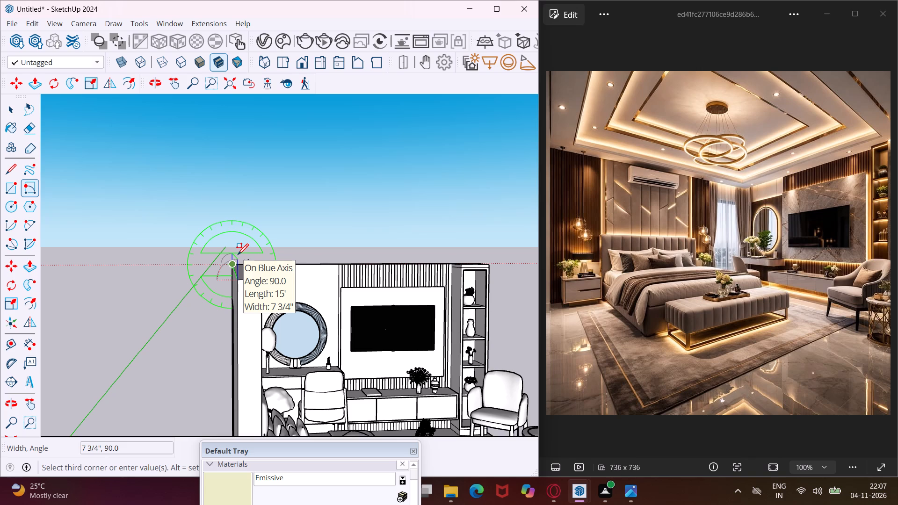
pyautogui.write("1'")
pyautogui.press('Return')
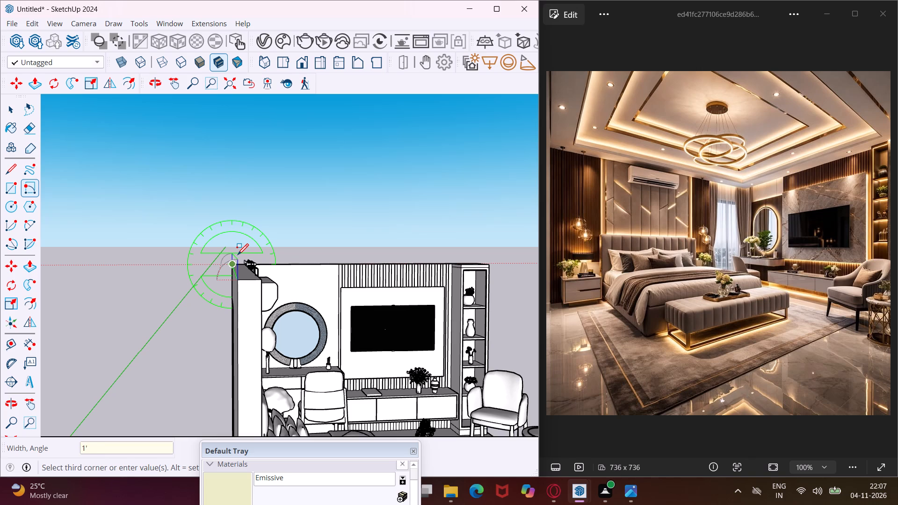
pyautogui.press('Escape')
pyautogui.press('space')
# Push/Pull the upright rectangle above the bed wall 15' across the room to form the ceiling slab.
pyautogui.moveTo(204, 262); pyautogui.dragTo(163, 271, button='middle')
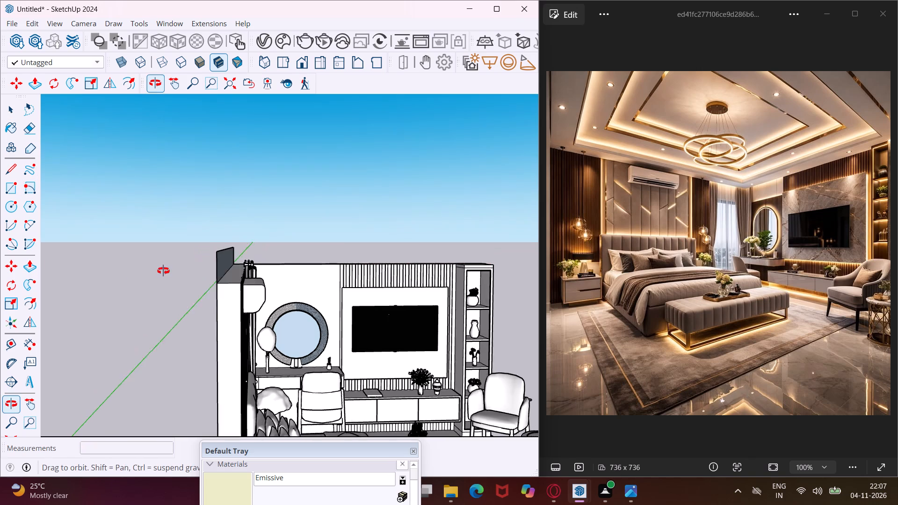
pyautogui.moveTo(163, 271); pyautogui.dragTo(103, 285, button='middle')
pyautogui.scroll(2, 116, 293)
pyautogui.click(111, 289)
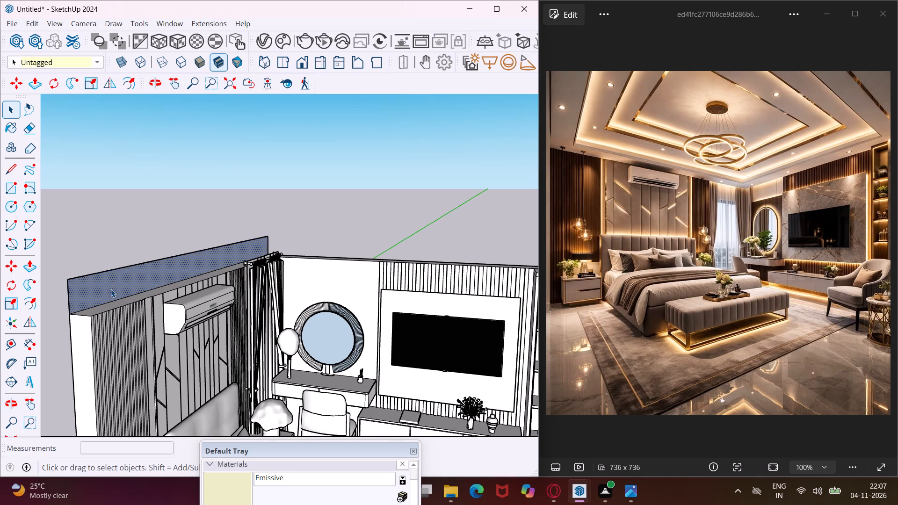
pyautogui.press('p')
pyautogui.click(111, 289)
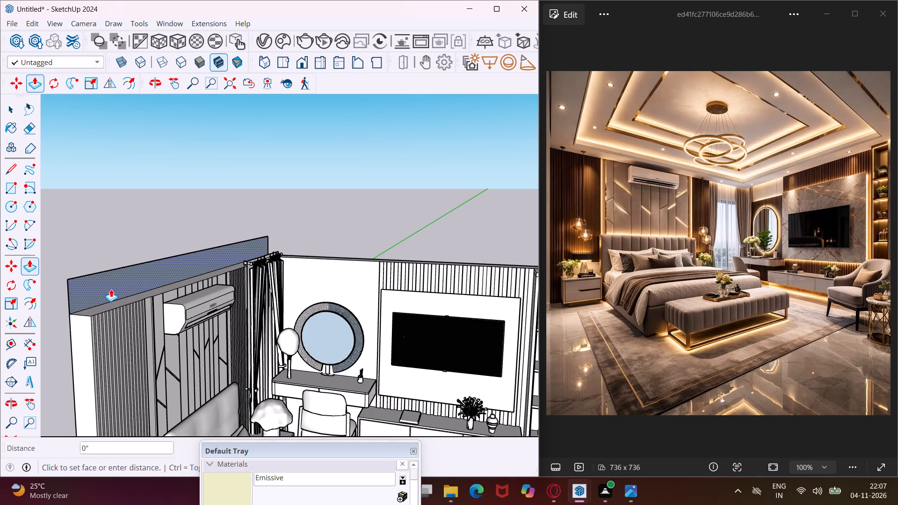
pyautogui.scroll(-4, 120, 296)
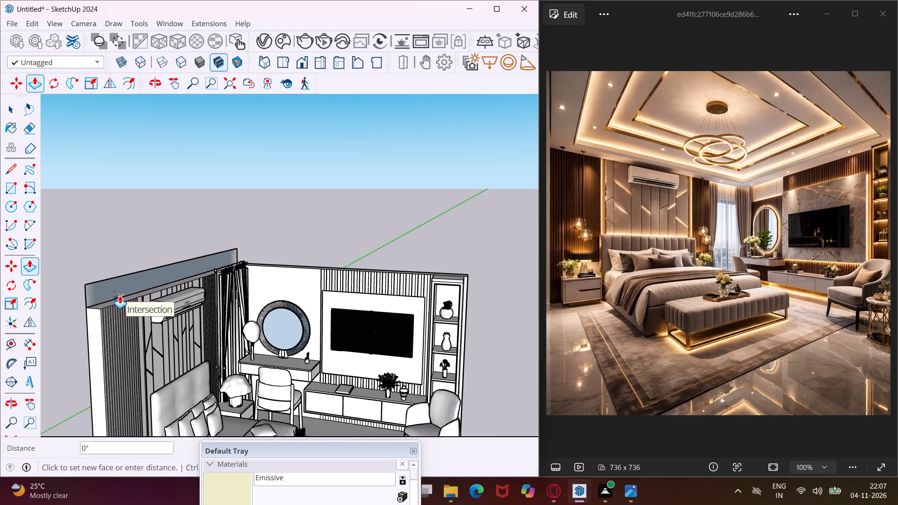
pyautogui.scroll(-11, 120, 296)
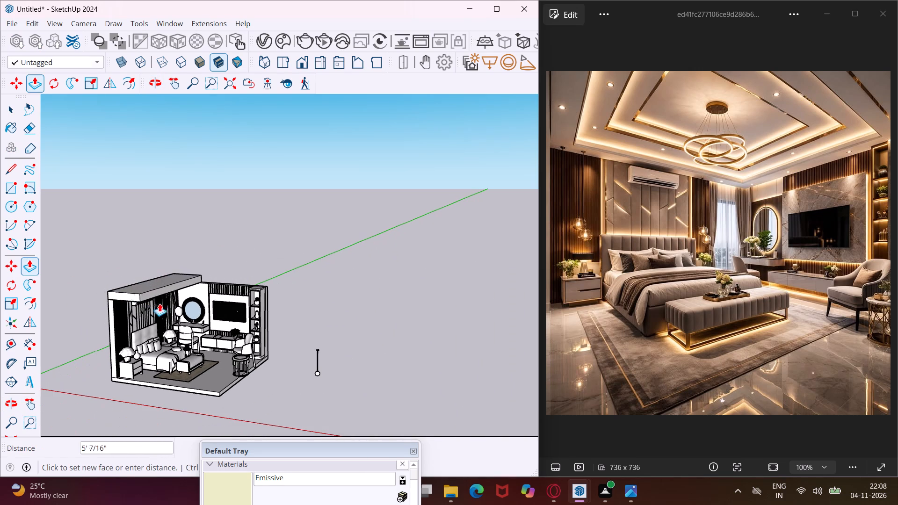
pyautogui.click(216, 397)
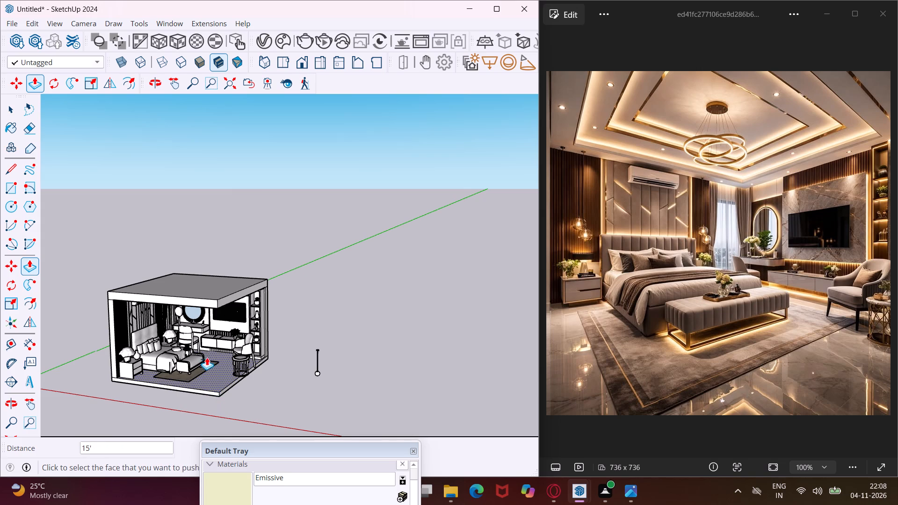
pyautogui.moveTo(207, 357); pyautogui.dragTo(248, 281, button='middle')
pyautogui.scroll(8, 245, 269)
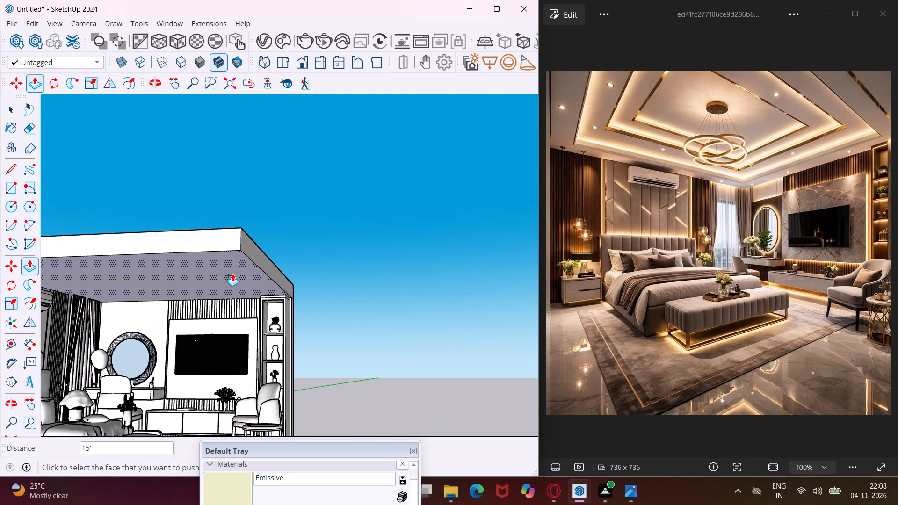
pyautogui.moveTo(232, 274); pyautogui.dragTo(309, 265, button='middle')
pyautogui.press('Escape')
pyautogui.press('space')
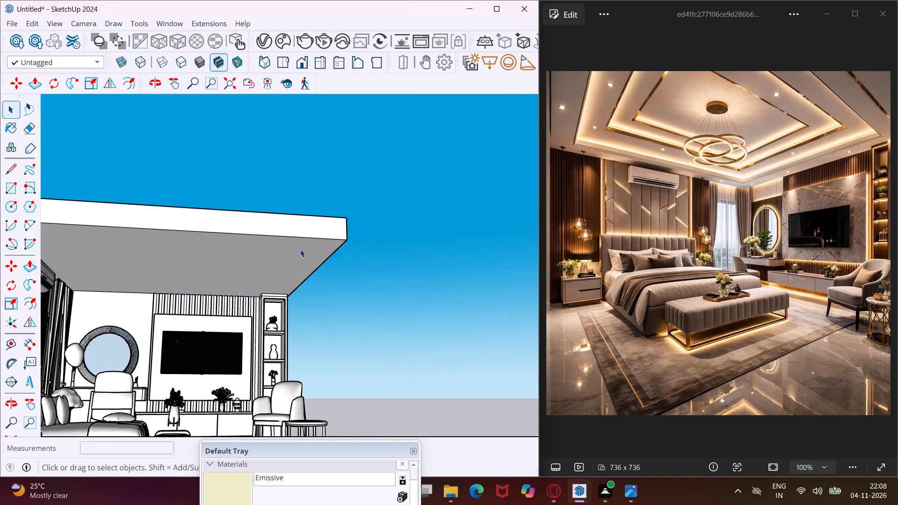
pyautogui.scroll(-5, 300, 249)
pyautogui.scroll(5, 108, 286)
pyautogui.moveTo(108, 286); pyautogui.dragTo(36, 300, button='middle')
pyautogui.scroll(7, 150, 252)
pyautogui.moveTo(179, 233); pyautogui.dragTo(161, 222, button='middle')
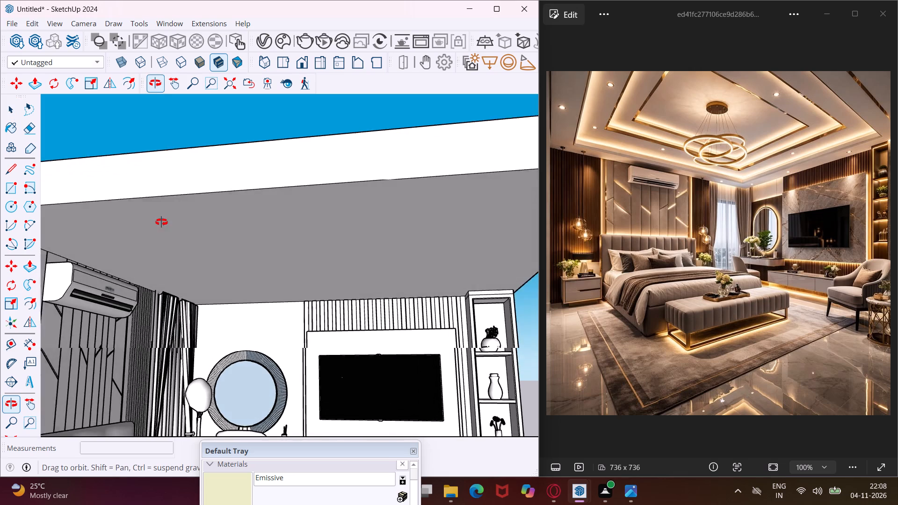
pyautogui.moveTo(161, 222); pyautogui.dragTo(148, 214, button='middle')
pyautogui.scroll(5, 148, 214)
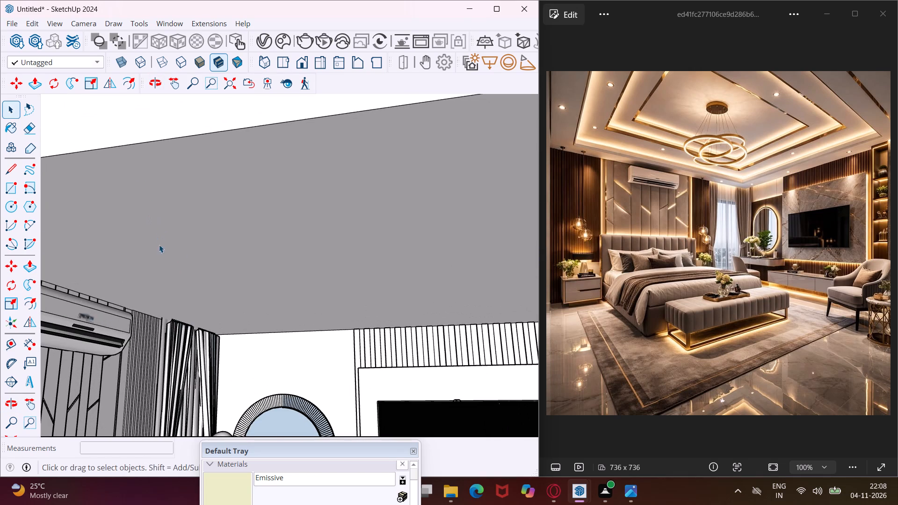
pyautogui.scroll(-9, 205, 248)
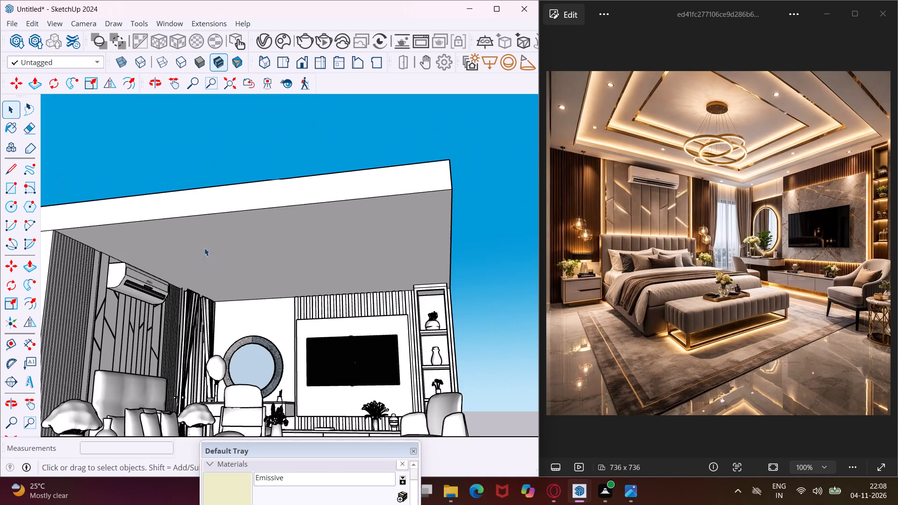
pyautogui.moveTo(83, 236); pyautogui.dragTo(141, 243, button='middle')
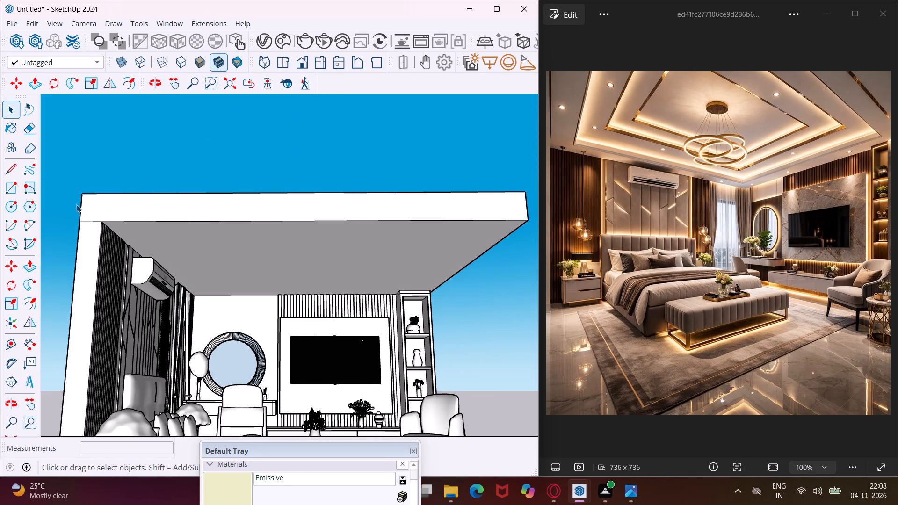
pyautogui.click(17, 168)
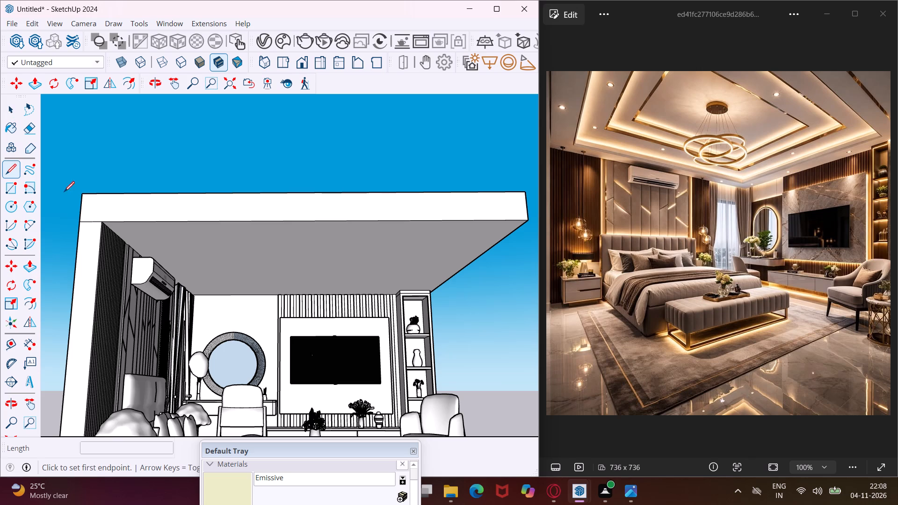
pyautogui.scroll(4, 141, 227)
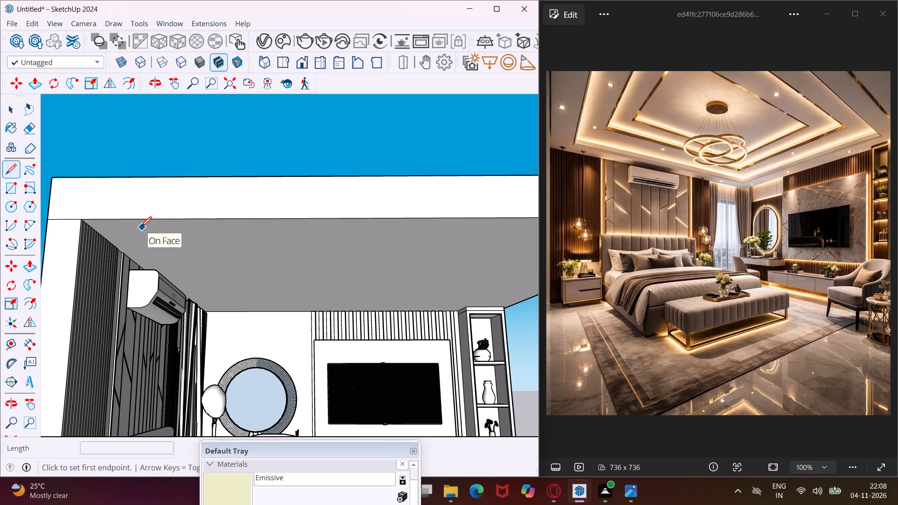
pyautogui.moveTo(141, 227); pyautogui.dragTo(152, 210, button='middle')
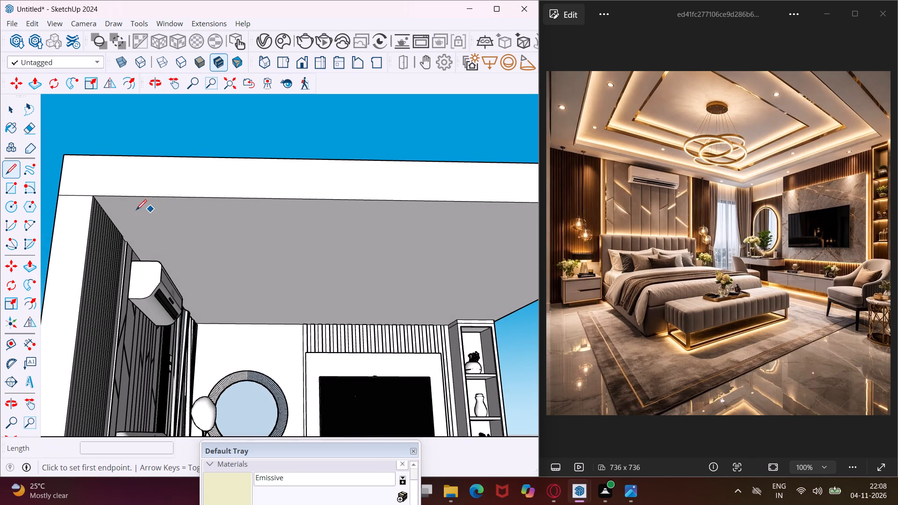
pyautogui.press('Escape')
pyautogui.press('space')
# Offset the outline of the ceiling slab's underside face inward by about 1/4".
pyautogui.click(133, 204)
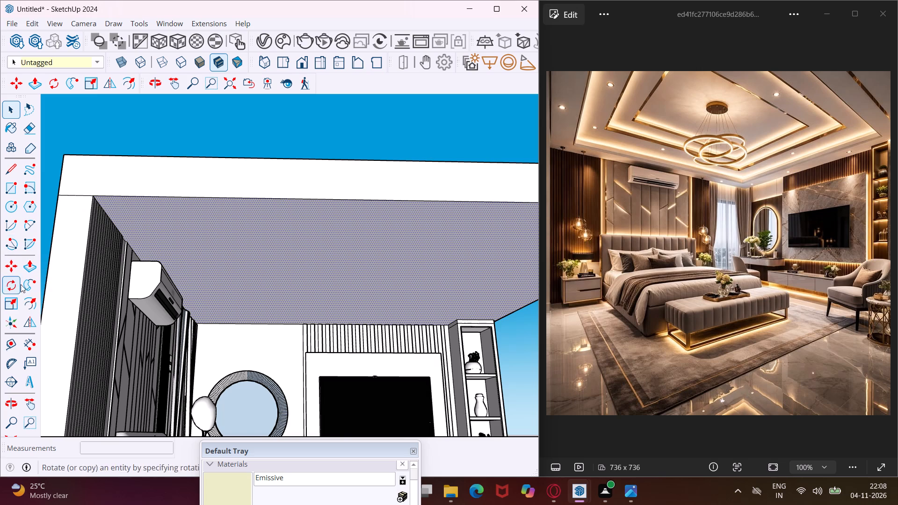
pyautogui.scroll(1, 21, 292)
pyautogui.click(17, 301)
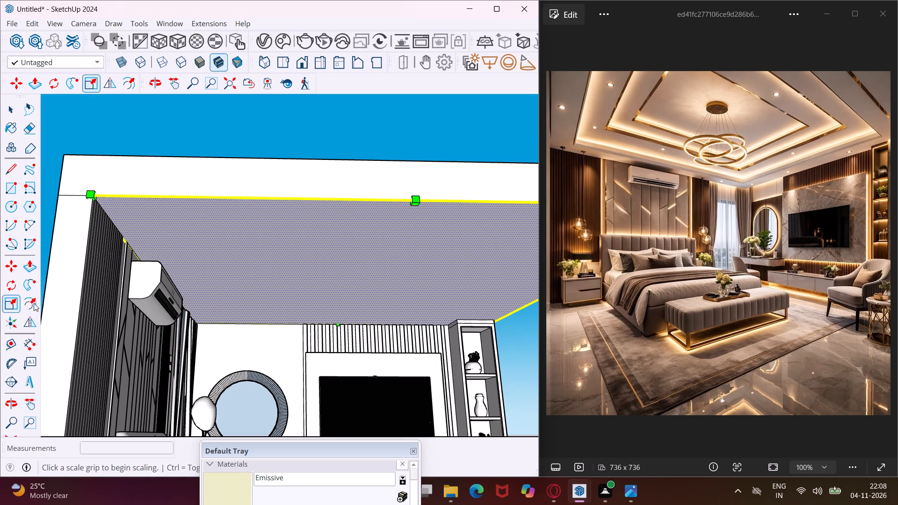
pyautogui.click(28, 307)
pyautogui.scroll(7, 135, 196)
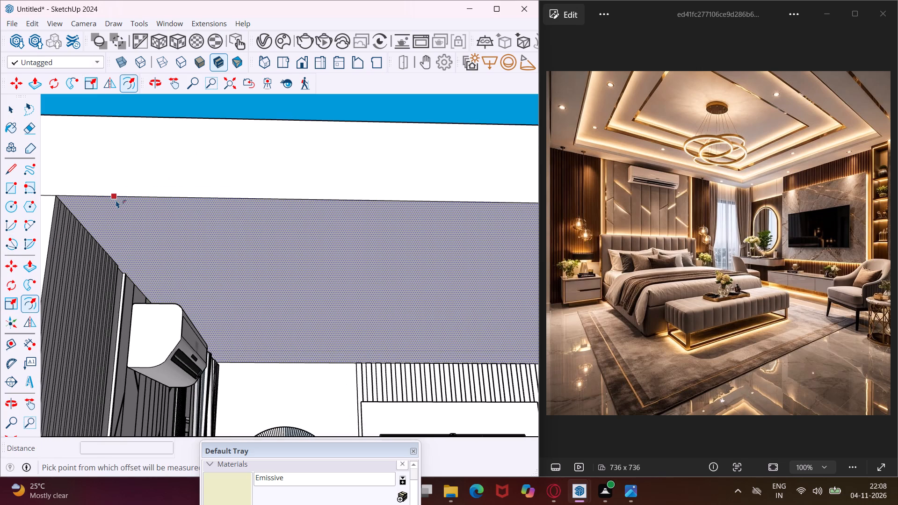
pyautogui.click(116, 200)
pyautogui.scroll(2, 116, 202)
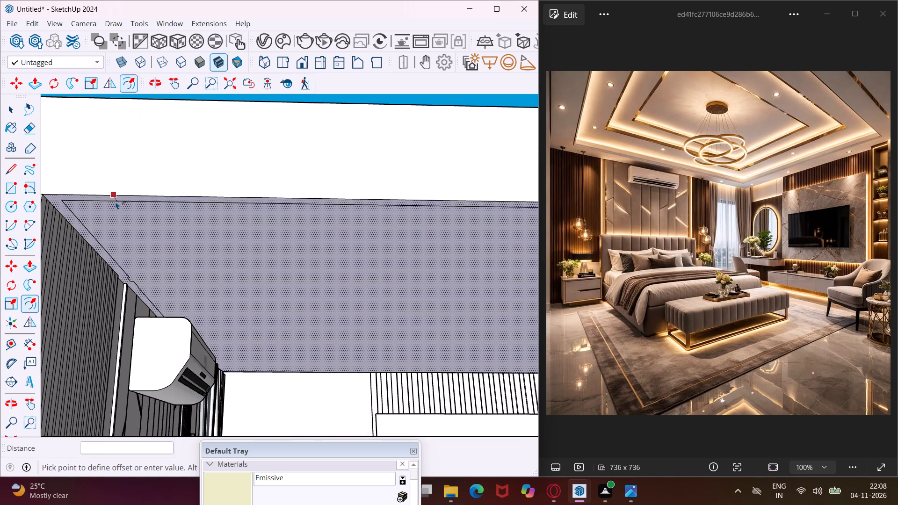
pyautogui.scroll(2, 116, 202)
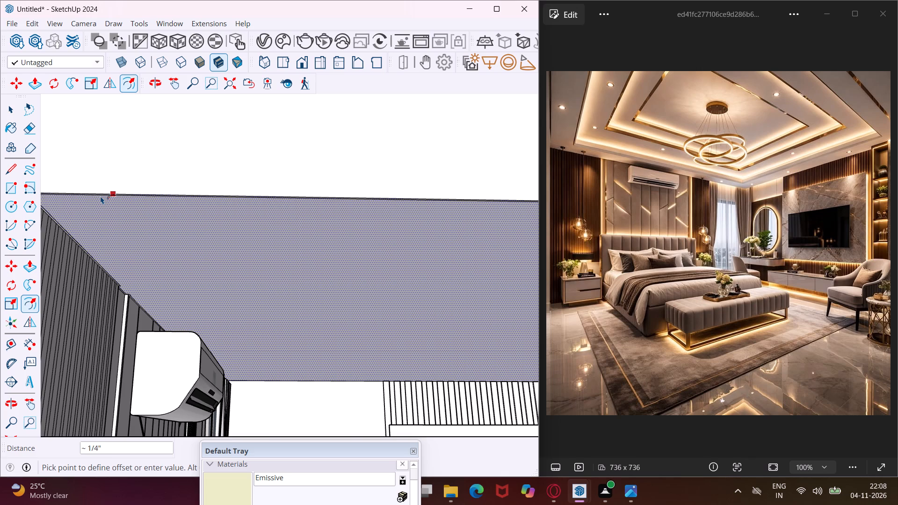
pyautogui.click(101, 196)
pyautogui.press('Escape')
pyautogui.press('space')
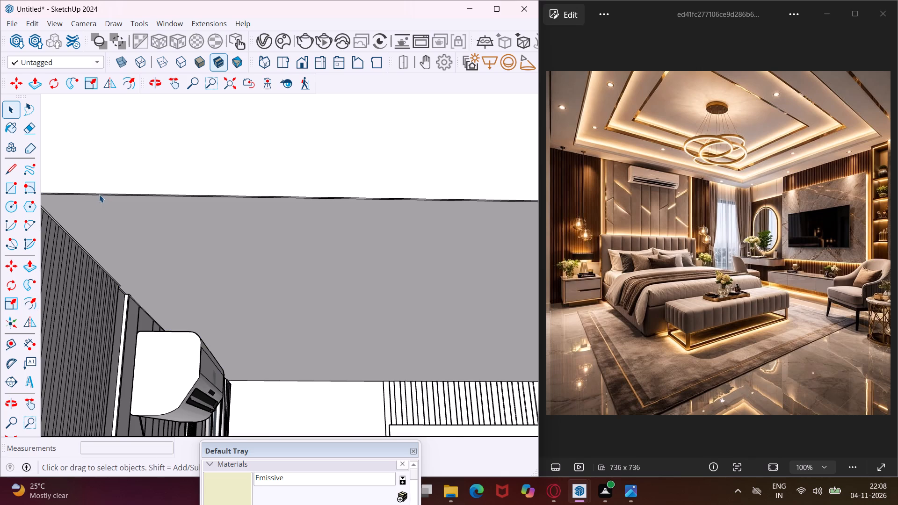
# Push the thin border strip around the ceiling's underside 1/8" up into the slab.
pyautogui.scroll(13, 99, 195)
pyautogui.click(99, 195)
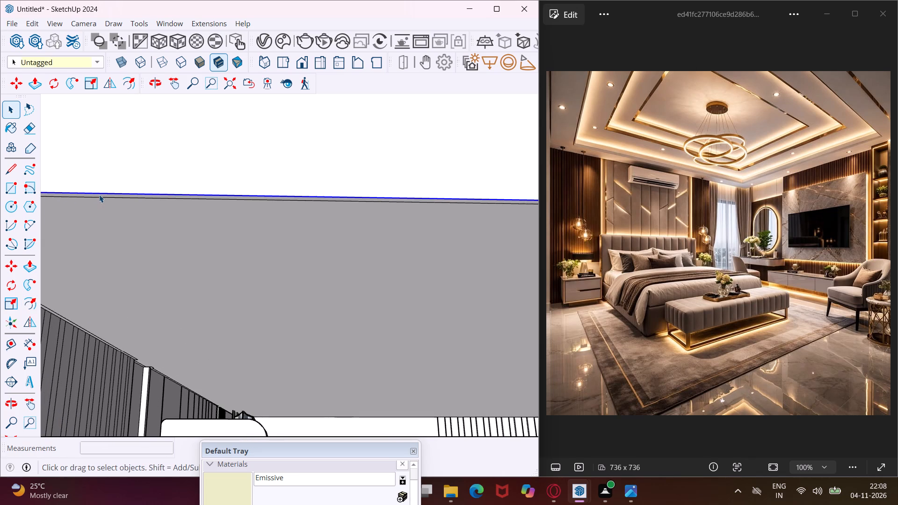
pyautogui.scroll(6, 99, 195)
pyautogui.click(103, 198)
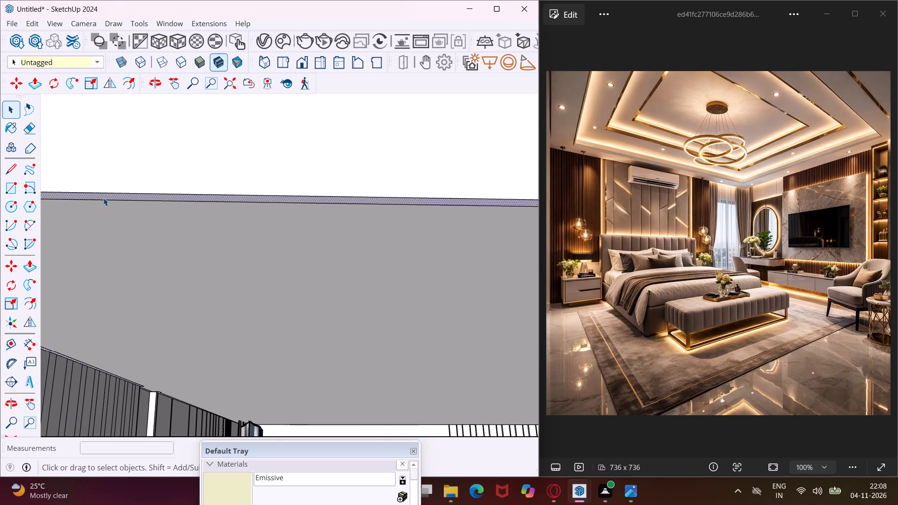
pyautogui.press('p')
pyautogui.click(103, 198)
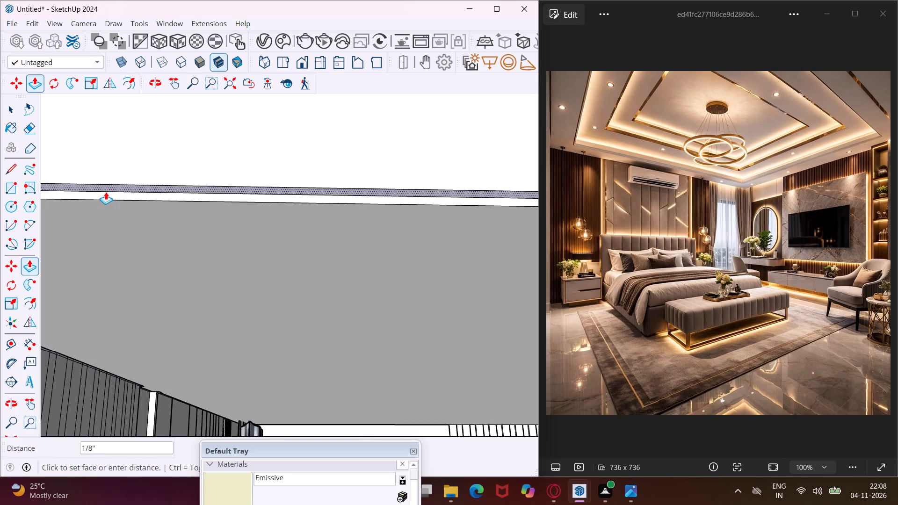
pyautogui.click(106, 192)
pyautogui.press('Escape')
pyautogui.press('space')
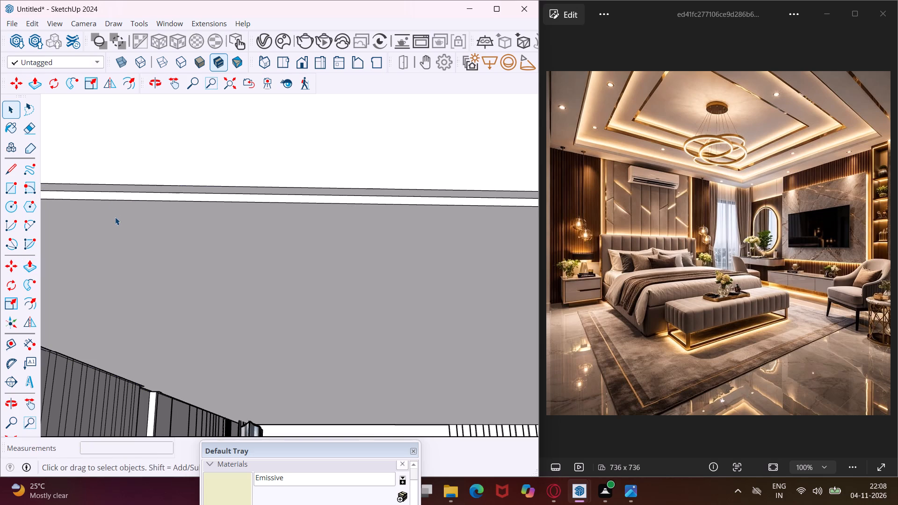
# Examine the recessed border strip along the ceiling's front edge and the bed wall.
pyautogui.moveTo(115, 217); pyautogui.dragTo(143, 168, button='middle')
pyautogui.scroll(1, 115, 217)
pyautogui.scroll(-8, 143, 171)
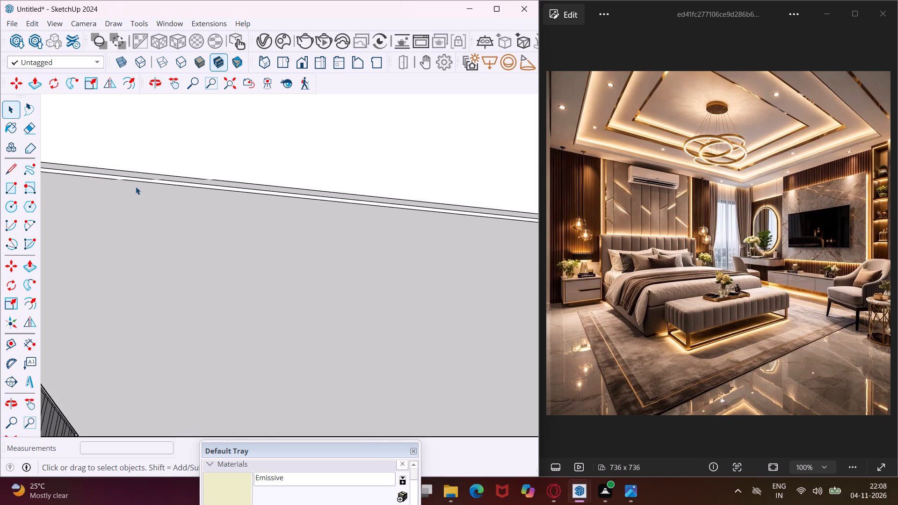
pyautogui.scroll(-13, 136, 187)
pyautogui.scroll(4, 105, 313)
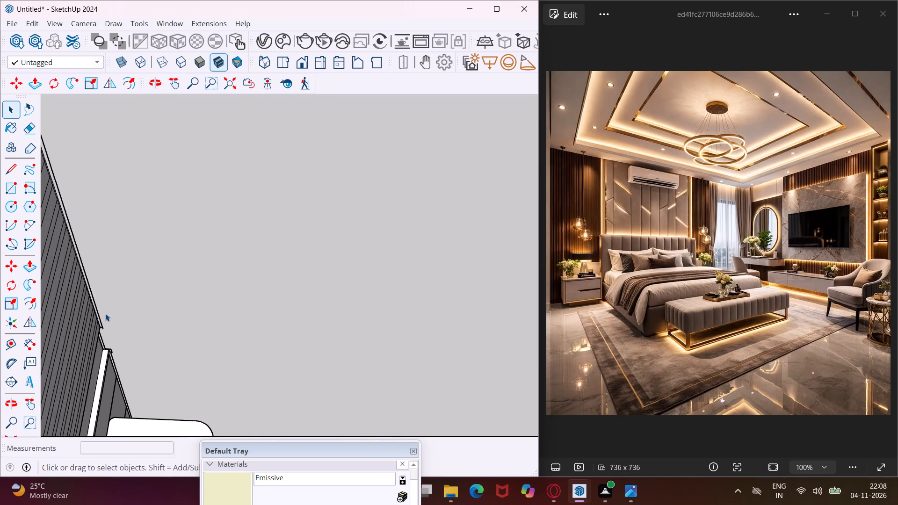
pyautogui.scroll(8, 105, 313)
pyautogui.scroll(-12, 87, 308)
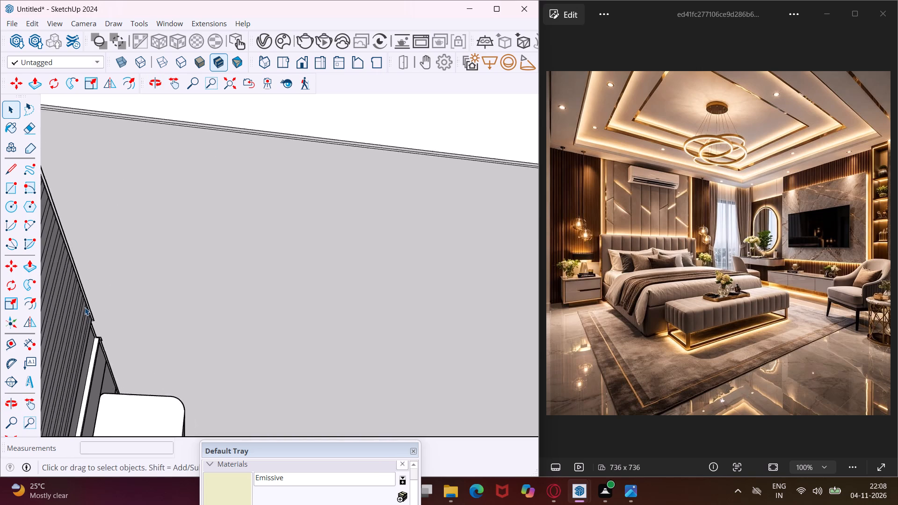
pyautogui.scroll(-5, 83, 306)
pyautogui.scroll(4, 210, 229)
# Offset the inner face of the ceiling's underside inward by about 8 7/8" to outline a wider border.
pyautogui.click(212, 250)
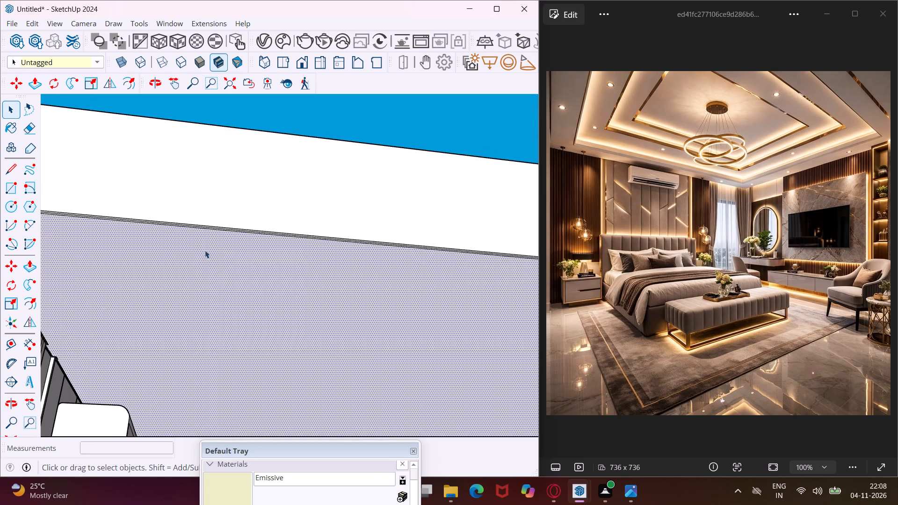
pyautogui.click(25, 302)
pyautogui.scroll(7, 110, 248)
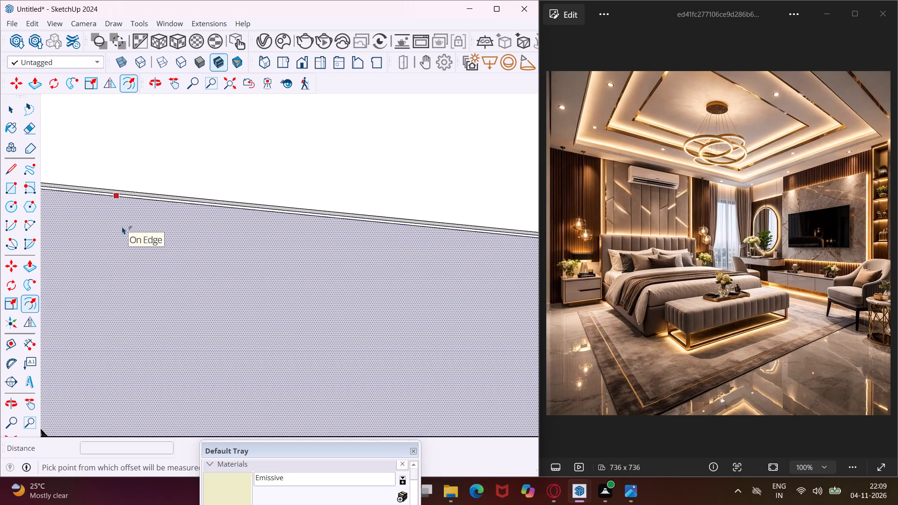
pyautogui.click(122, 225)
pyautogui.scroll(-9, 120, 236)
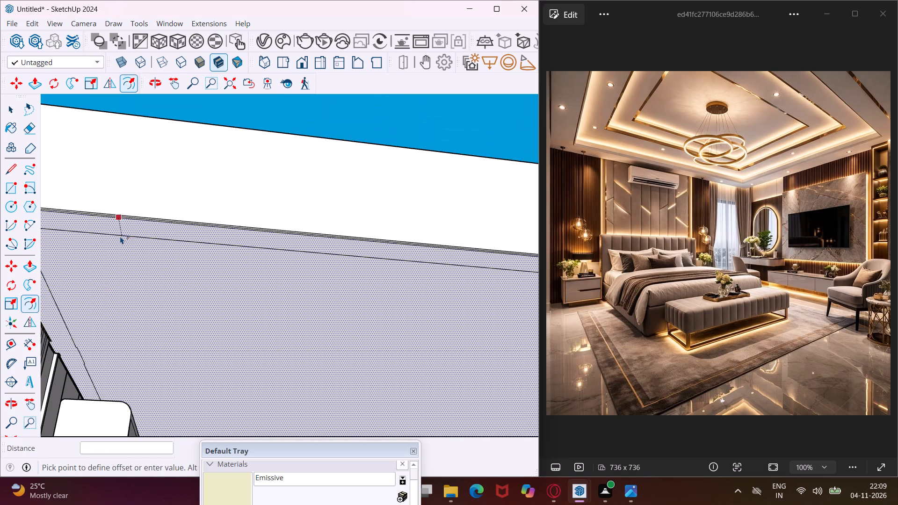
pyautogui.scroll(-7, 120, 236)
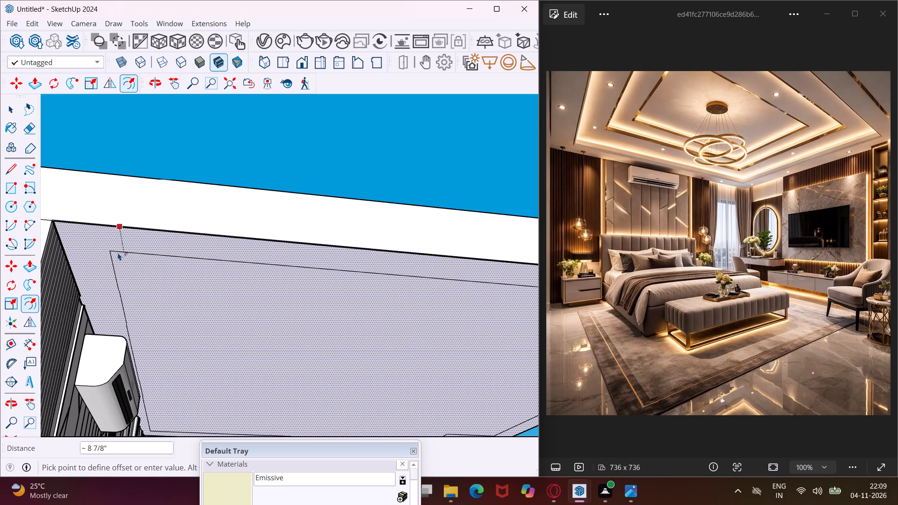
pyautogui.click(118, 252)
pyautogui.scroll(-5, 91, 245)
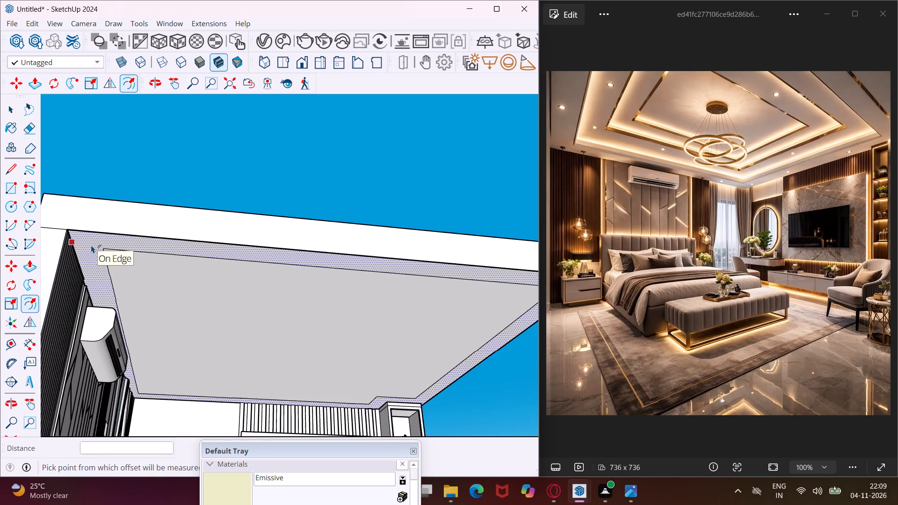
pyautogui.scroll(-3, 91, 245)
pyautogui.moveTo(355, 320); pyautogui.dragTo(171, 271, button='middle')
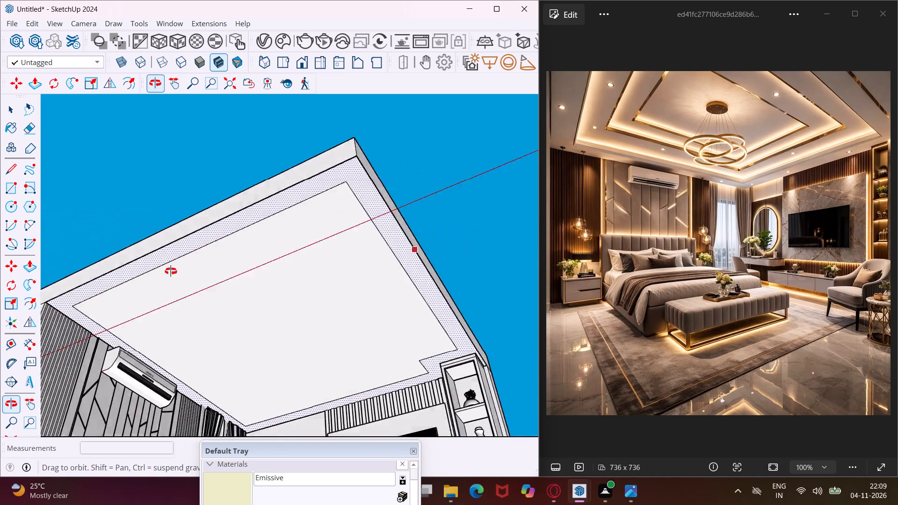
pyautogui.moveTo(171, 271); pyautogui.dragTo(42, 277, button='middle')
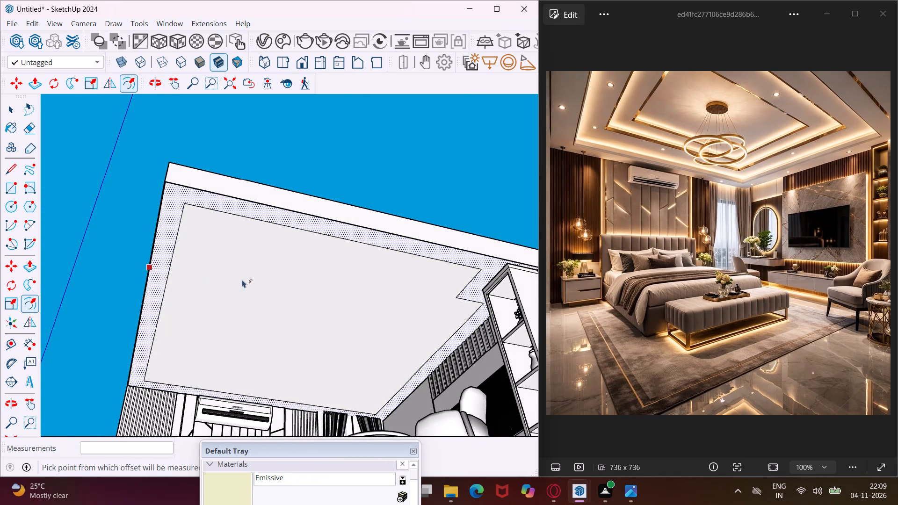
# Undo the last inward offset on the ceiling's underside.
pyautogui.scroll(4, 335, 274)
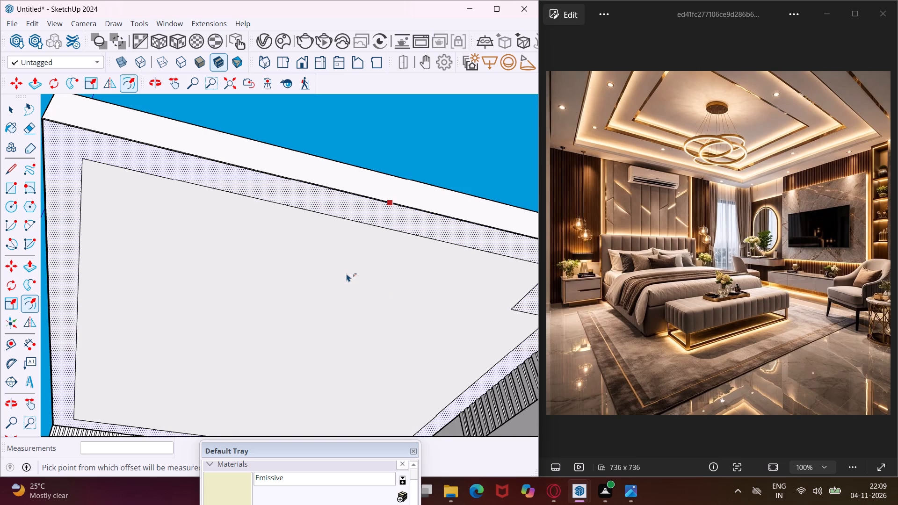
pyautogui.hotkey('ctrl', 'z')
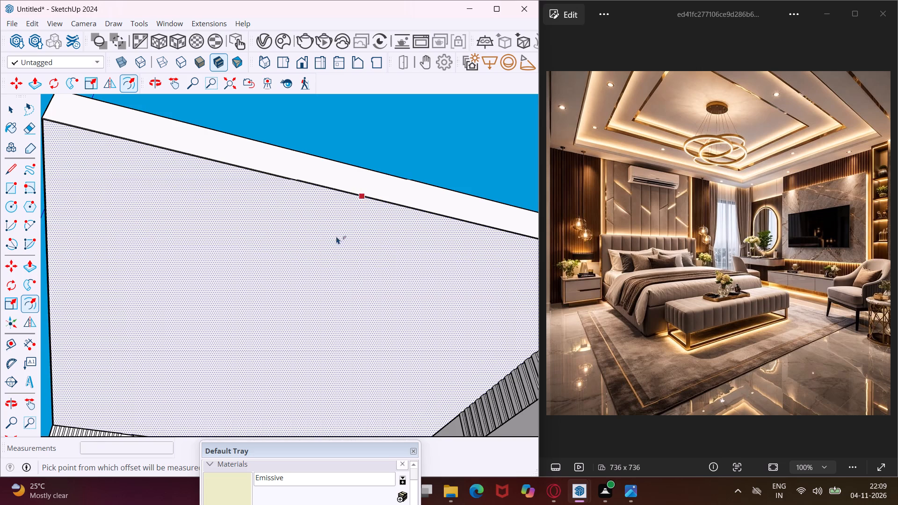
pyautogui.moveTo(337, 230); pyautogui.dragTo(337, 236)
pyautogui.hotkey('ctrl', 'z')
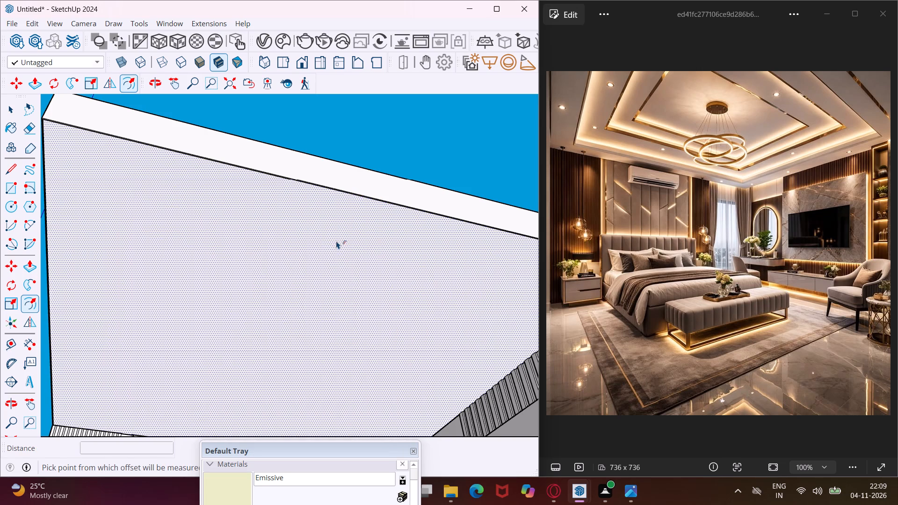
# Offset the inner face of the ceiling's underside inward by about 1' 4 1/2" to outline a wider border.
pyautogui.click(337, 233)
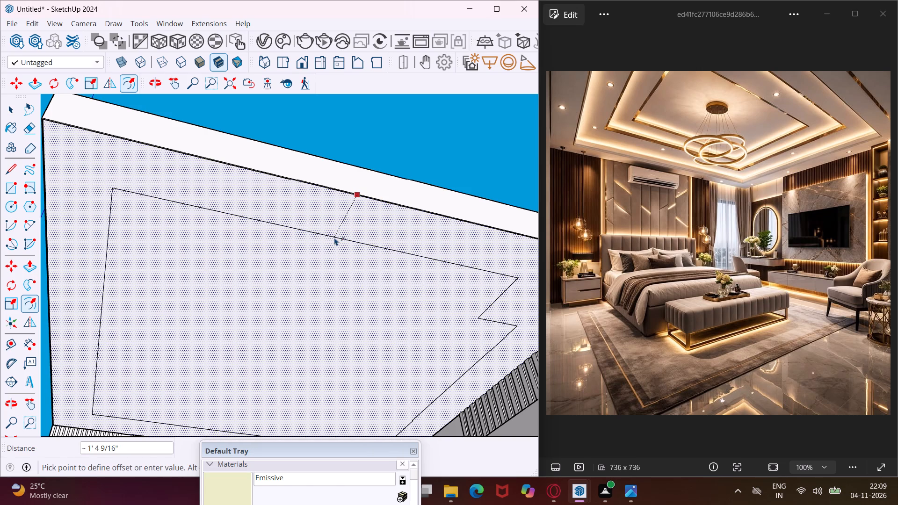
pyautogui.scroll(-2, 334, 238)
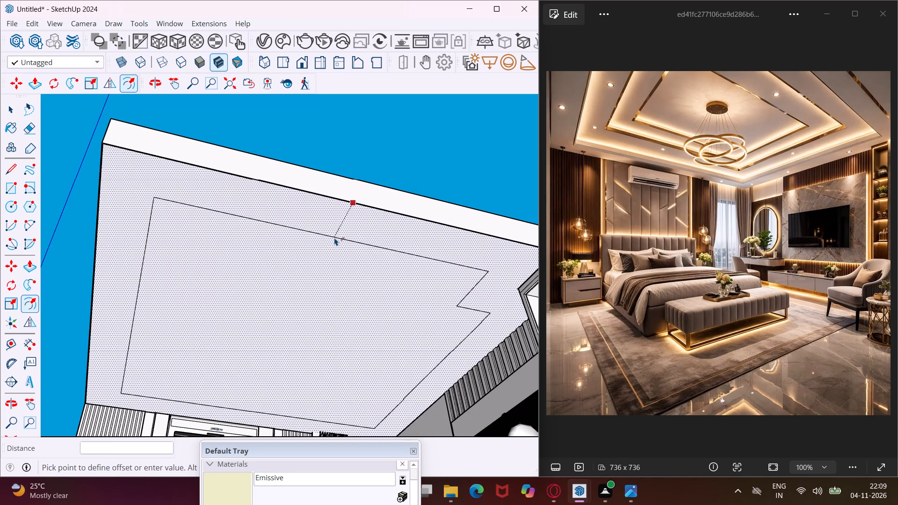
pyautogui.click(334, 238)
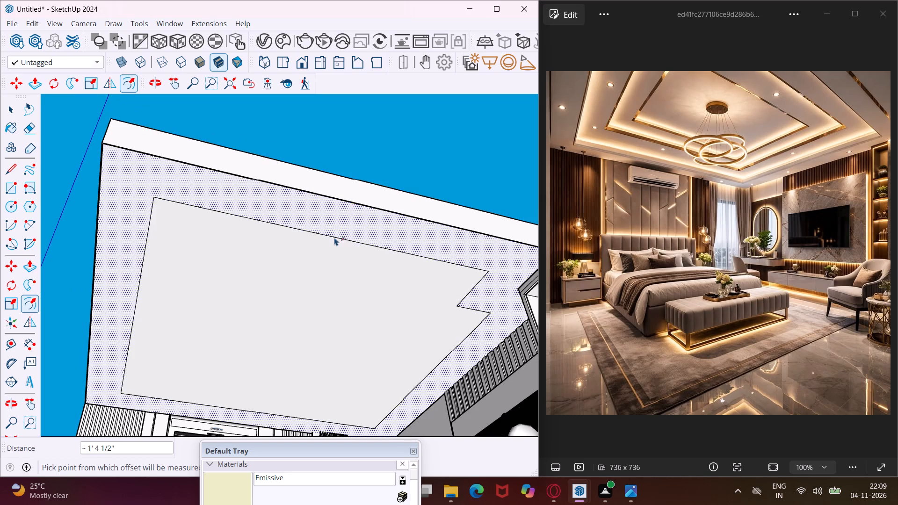
pyautogui.press('Escape')
pyautogui.press('space')
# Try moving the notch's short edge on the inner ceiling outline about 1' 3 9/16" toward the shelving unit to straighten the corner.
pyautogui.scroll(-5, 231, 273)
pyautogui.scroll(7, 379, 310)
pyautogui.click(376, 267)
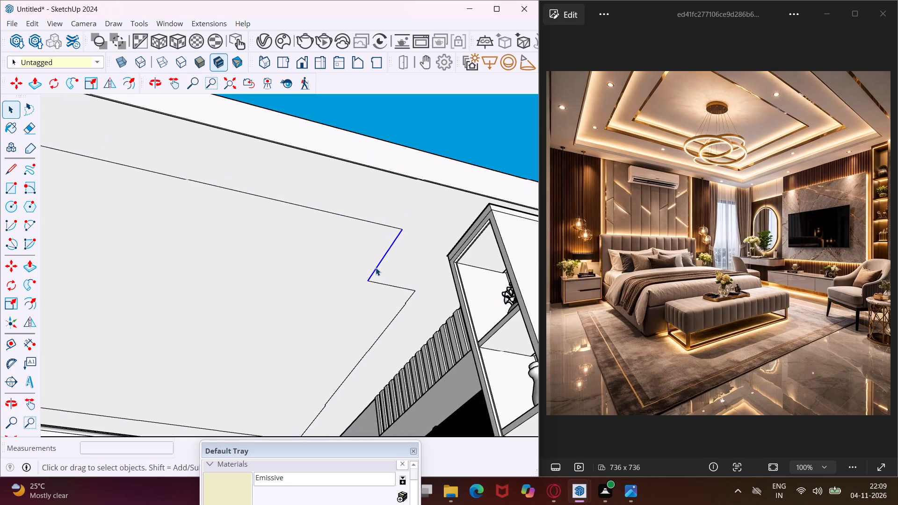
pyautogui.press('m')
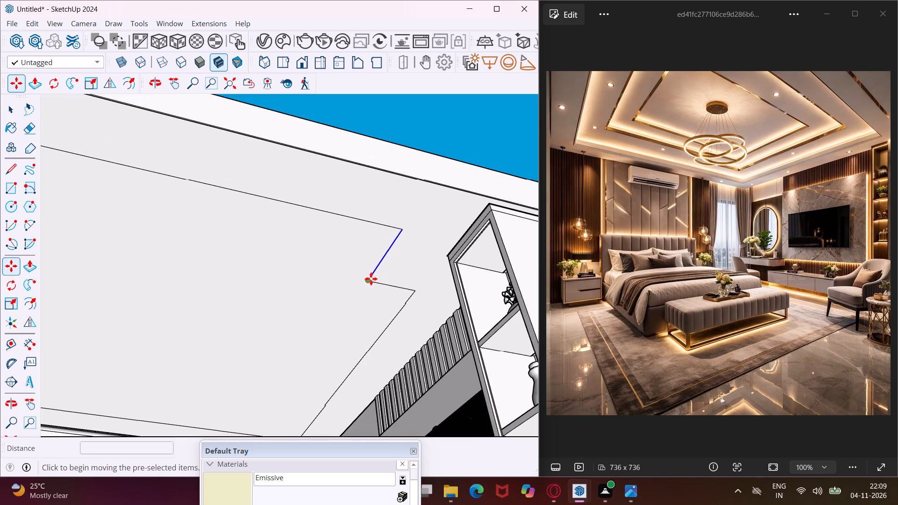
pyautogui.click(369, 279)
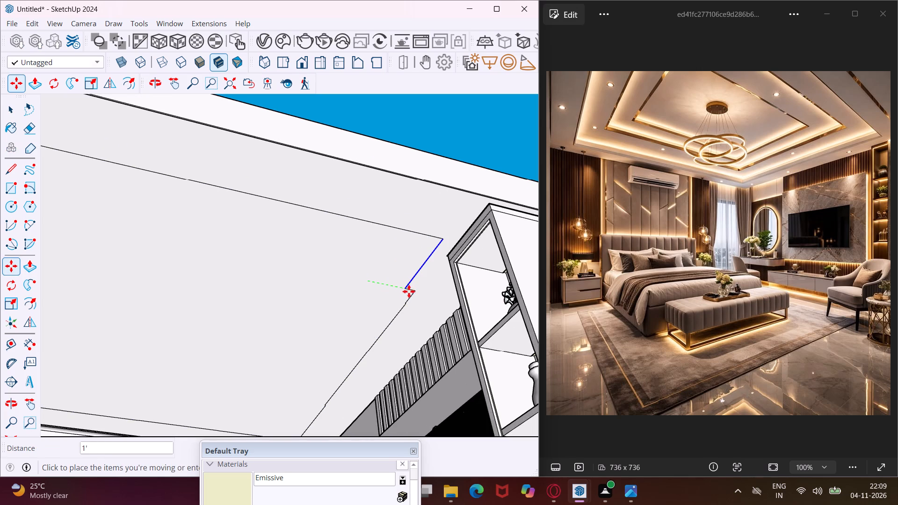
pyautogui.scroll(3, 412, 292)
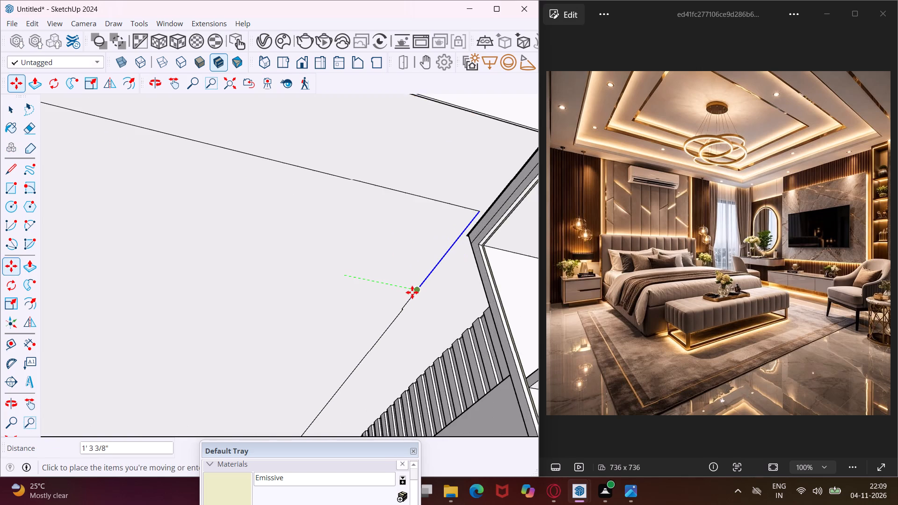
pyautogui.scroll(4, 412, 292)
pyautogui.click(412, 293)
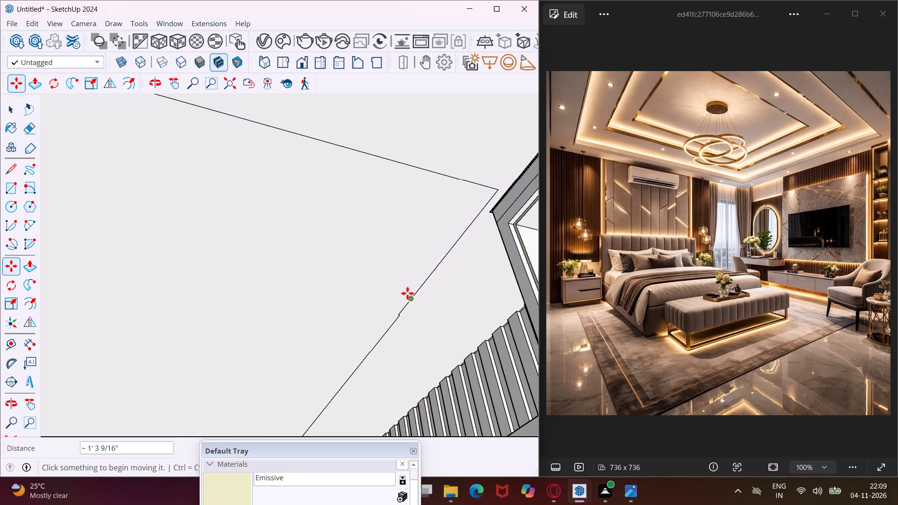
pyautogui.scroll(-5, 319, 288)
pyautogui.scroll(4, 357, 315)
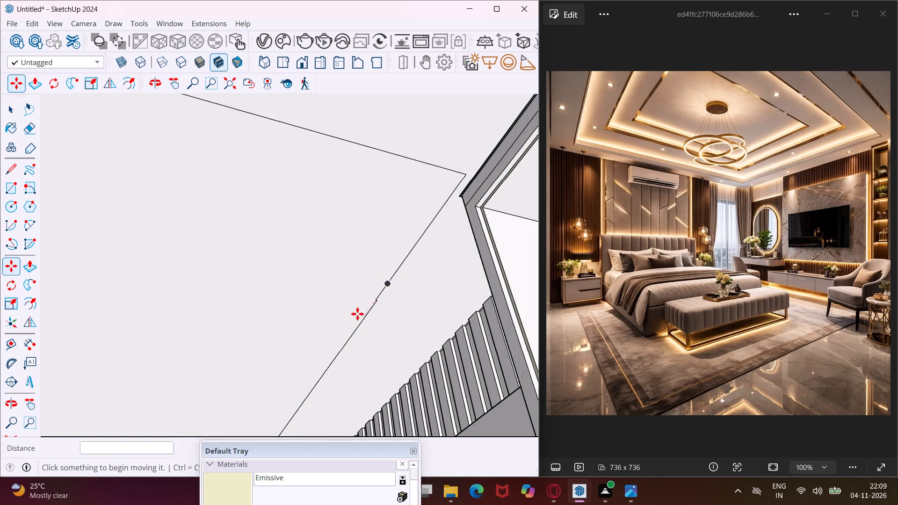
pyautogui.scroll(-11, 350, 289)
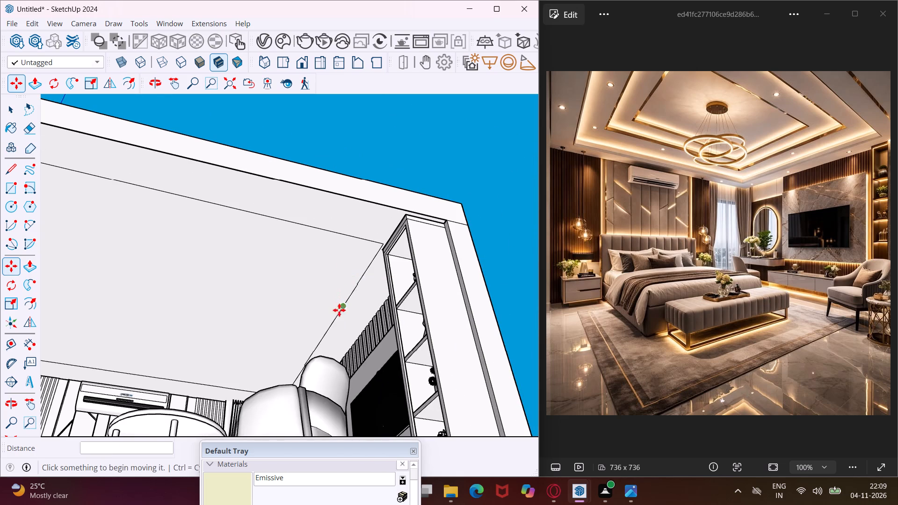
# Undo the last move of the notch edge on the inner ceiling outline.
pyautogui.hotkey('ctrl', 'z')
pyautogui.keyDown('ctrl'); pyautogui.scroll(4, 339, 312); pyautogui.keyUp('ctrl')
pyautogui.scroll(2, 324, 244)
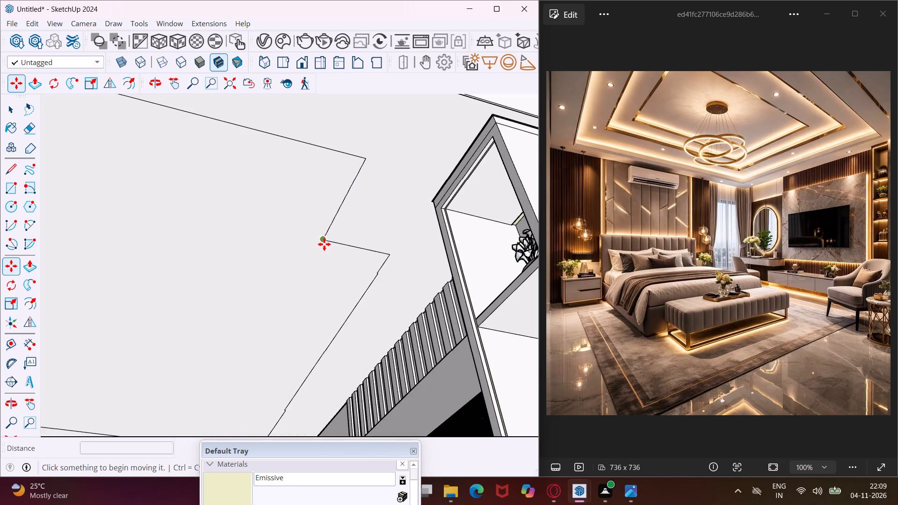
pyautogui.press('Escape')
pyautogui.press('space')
# Move the notch's edge 1' 3 3/8" along the green axis onto the adjacent outline corner, removing the notch near the shelving unit.
pyautogui.scroll(3, 376, 281)
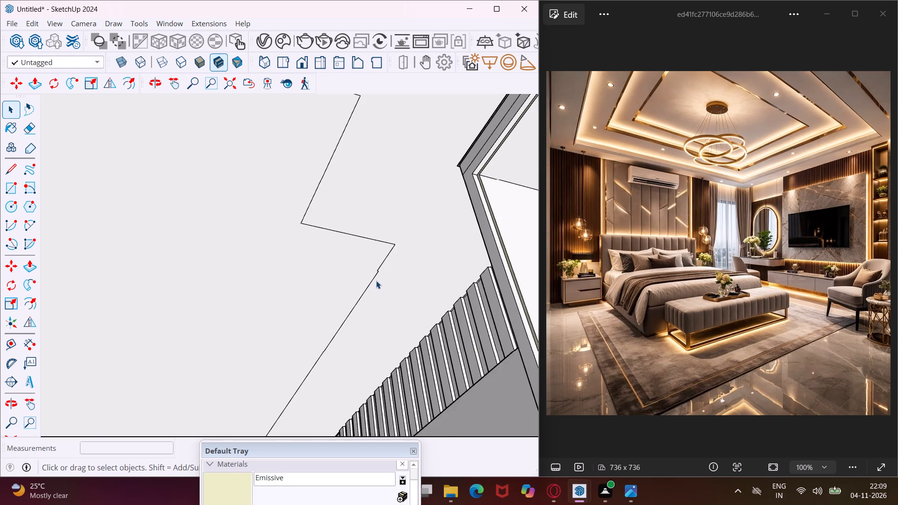
pyautogui.scroll(2, 376, 281)
pyautogui.click(376, 275)
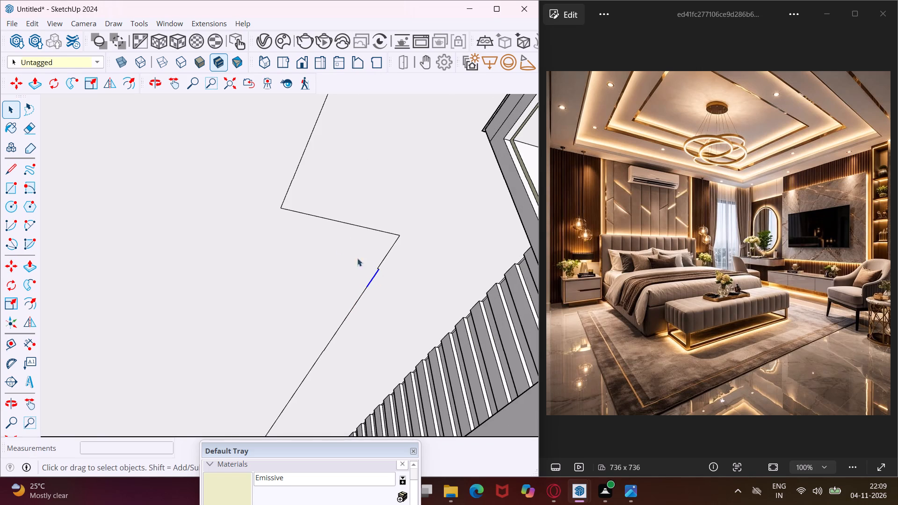
pyautogui.click(283, 196)
pyautogui.click(283, 200)
pyautogui.scroll(-5, 283, 207)
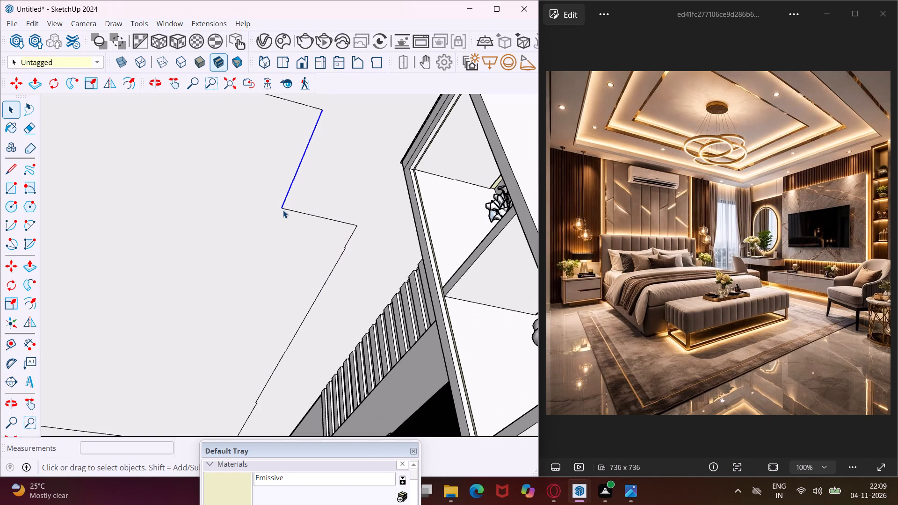
pyautogui.press('m')
pyautogui.scroll(6, 283, 210)
pyautogui.click(281, 210)
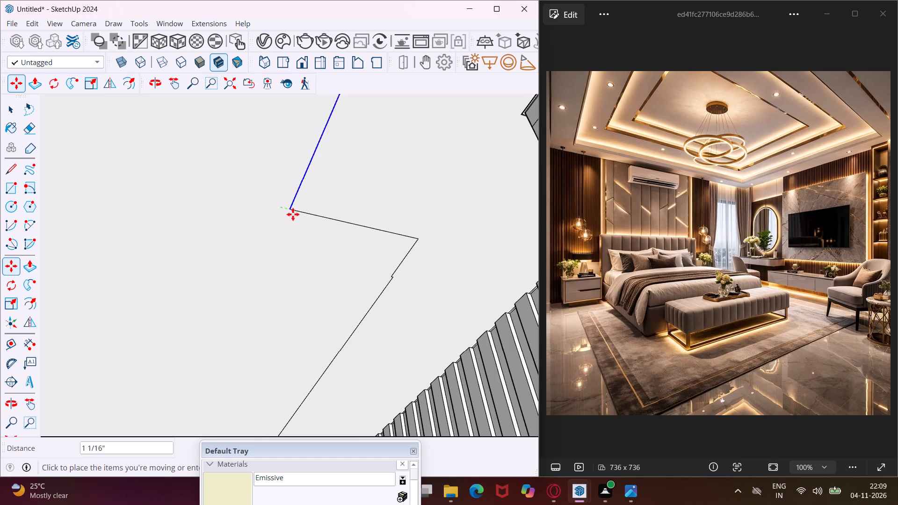
pyautogui.click(416, 241)
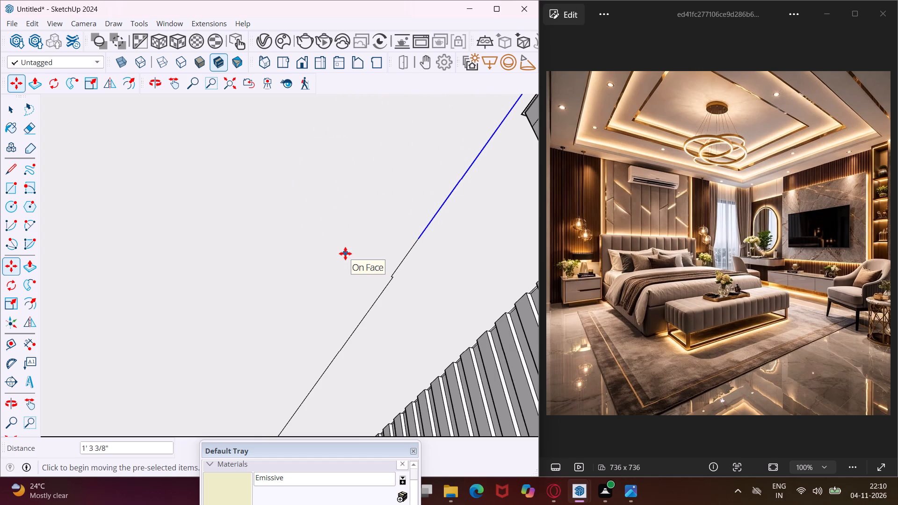
pyautogui.press('space')
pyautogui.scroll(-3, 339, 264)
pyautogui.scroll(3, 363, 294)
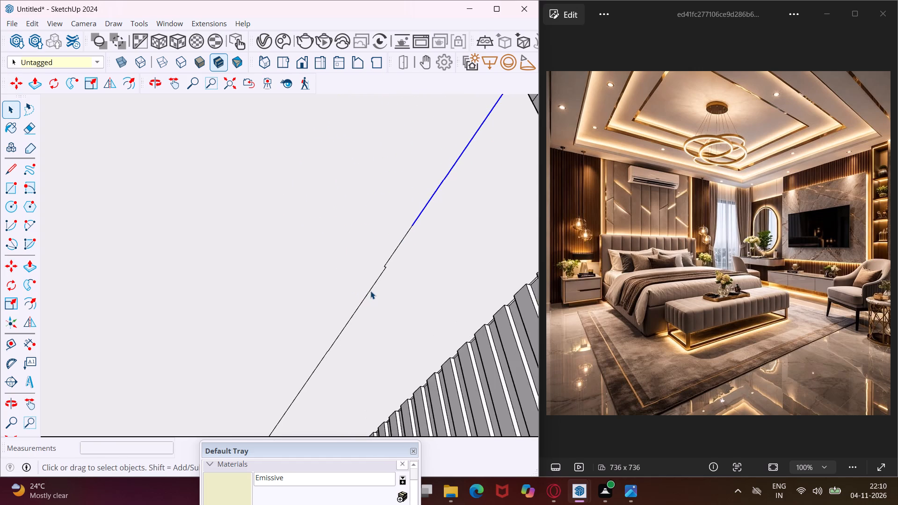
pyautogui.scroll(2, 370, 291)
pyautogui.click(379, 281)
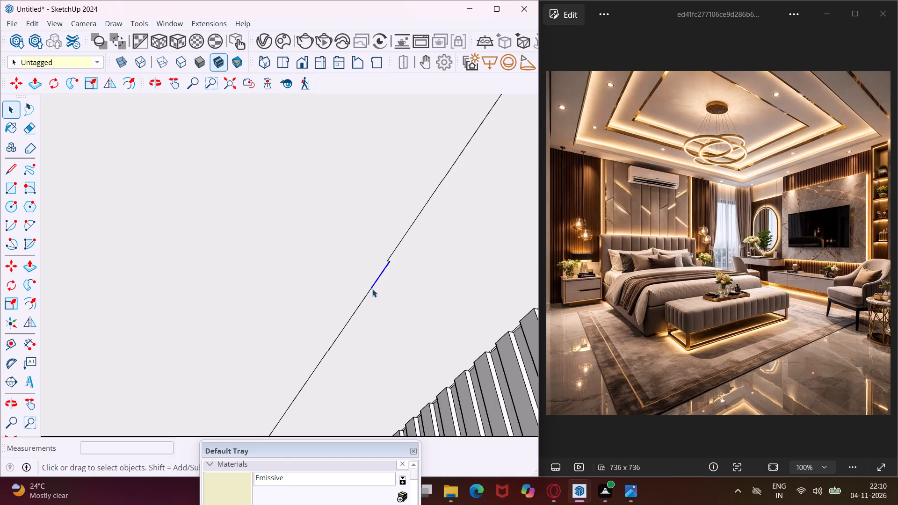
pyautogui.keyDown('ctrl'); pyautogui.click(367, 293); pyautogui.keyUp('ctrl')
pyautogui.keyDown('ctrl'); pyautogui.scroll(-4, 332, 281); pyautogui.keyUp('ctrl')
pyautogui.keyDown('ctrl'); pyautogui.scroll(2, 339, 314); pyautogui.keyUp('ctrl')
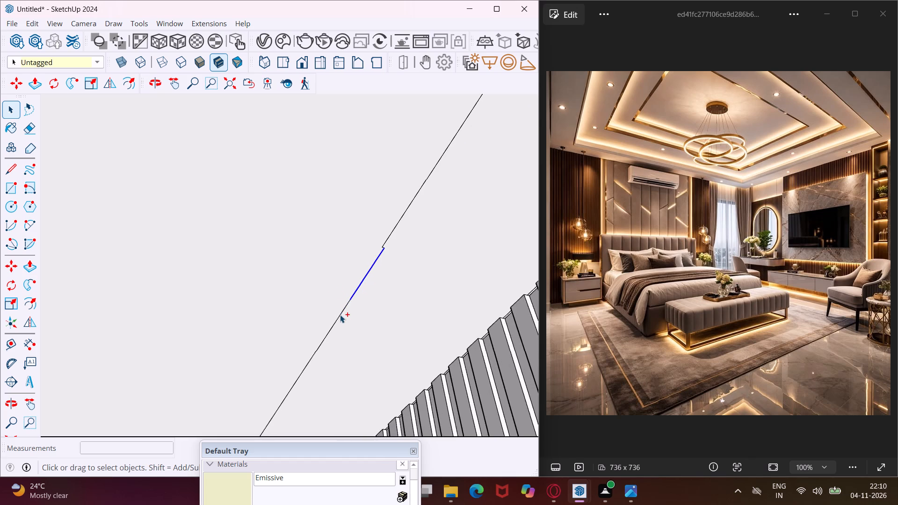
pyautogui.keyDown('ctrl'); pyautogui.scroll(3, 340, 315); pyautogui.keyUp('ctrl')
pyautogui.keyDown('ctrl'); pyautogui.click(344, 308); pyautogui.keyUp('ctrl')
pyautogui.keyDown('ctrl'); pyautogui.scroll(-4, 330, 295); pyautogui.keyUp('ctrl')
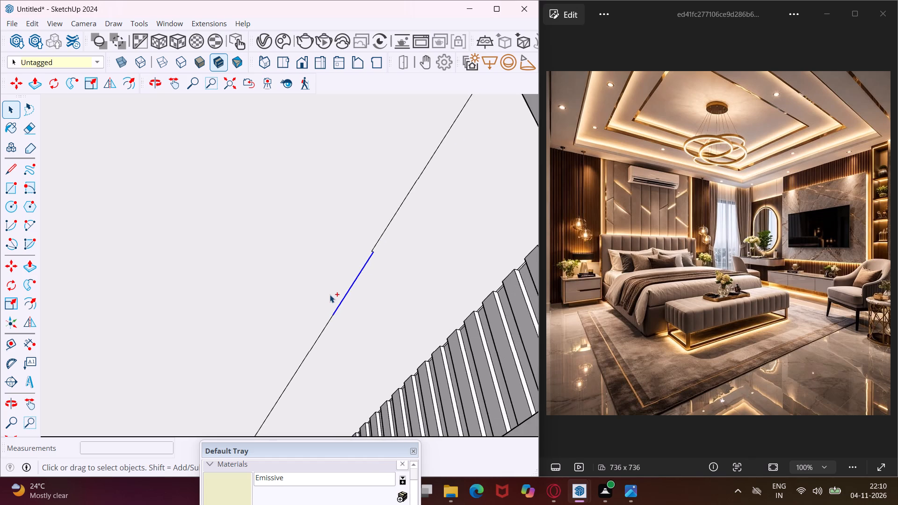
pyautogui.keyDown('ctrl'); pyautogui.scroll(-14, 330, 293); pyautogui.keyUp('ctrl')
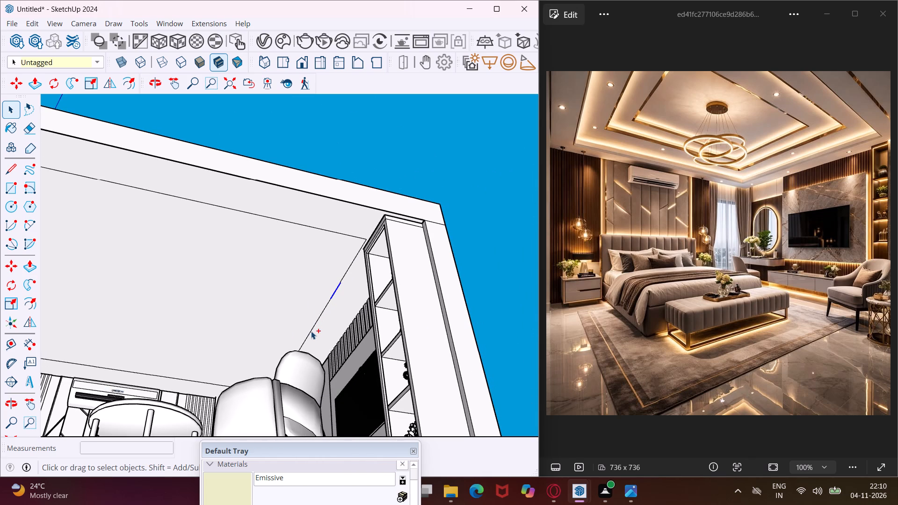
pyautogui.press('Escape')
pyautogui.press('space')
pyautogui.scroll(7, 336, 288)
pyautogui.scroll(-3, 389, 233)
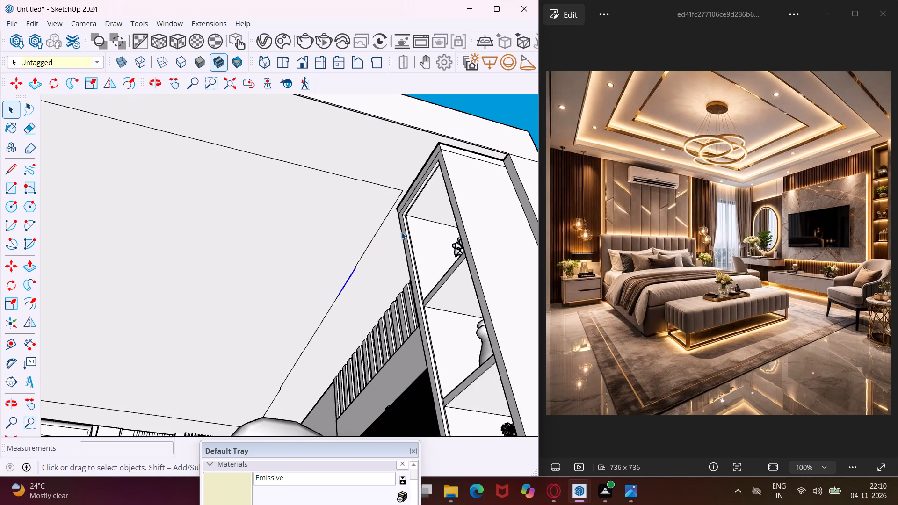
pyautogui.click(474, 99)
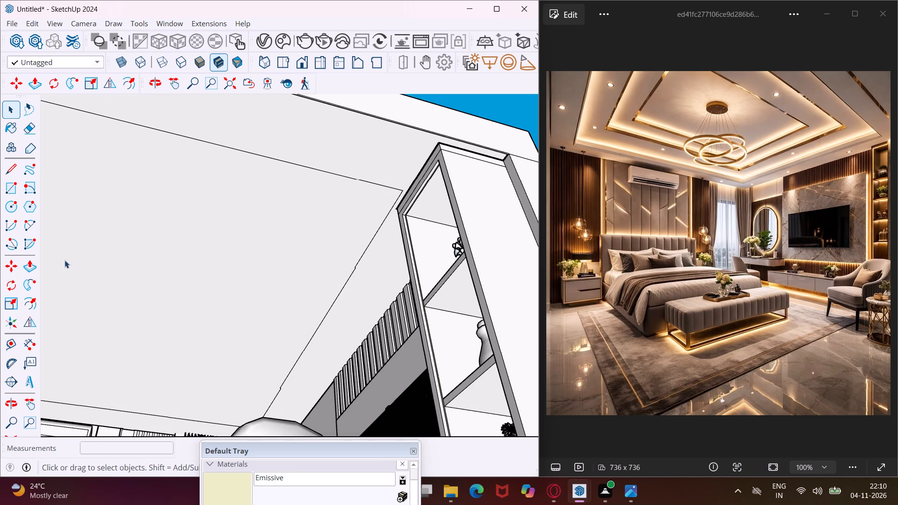
# Draw a straight line about 9' 7/16" along the TV-wall side of the inner ceiling outline, from the small jog to the curtain-side edge.
pyautogui.click(13, 174)
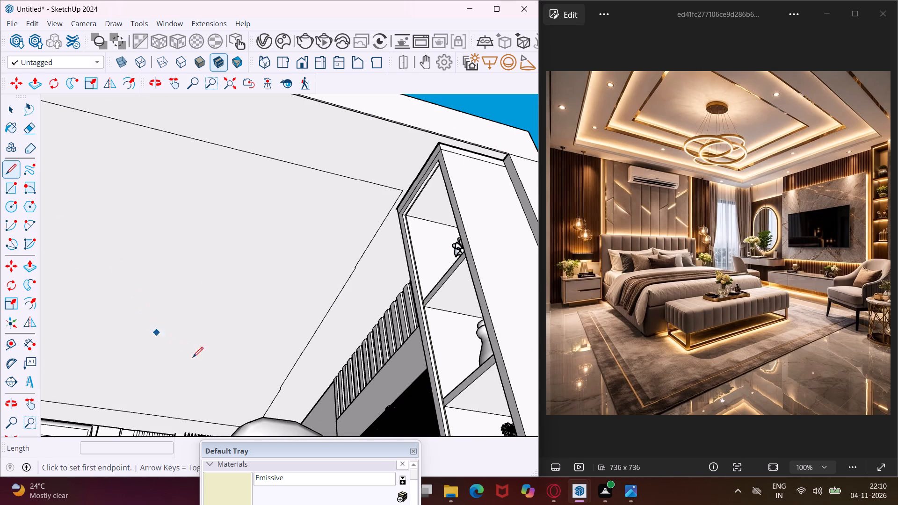
pyautogui.scroll(2, 279, 390)
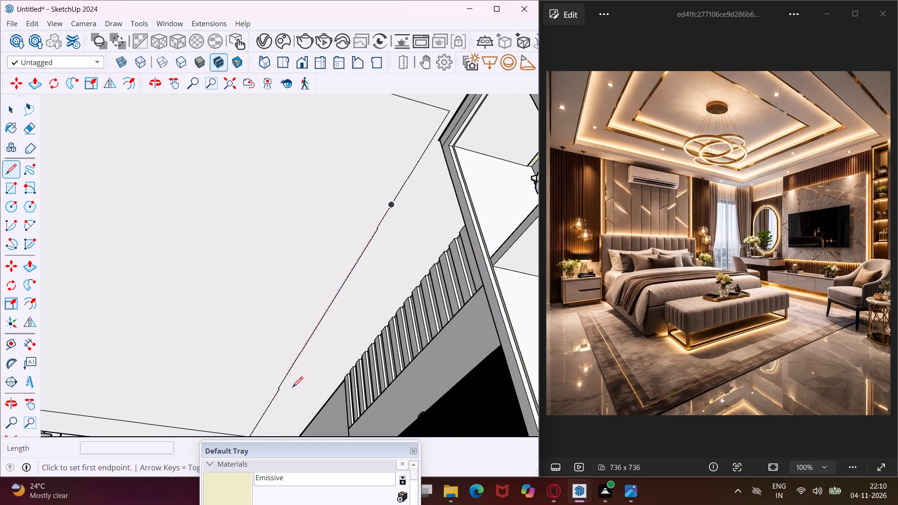
pyautogui.scroll(3, 292, 387)
pyautogui.scroll(2, 423, 136)
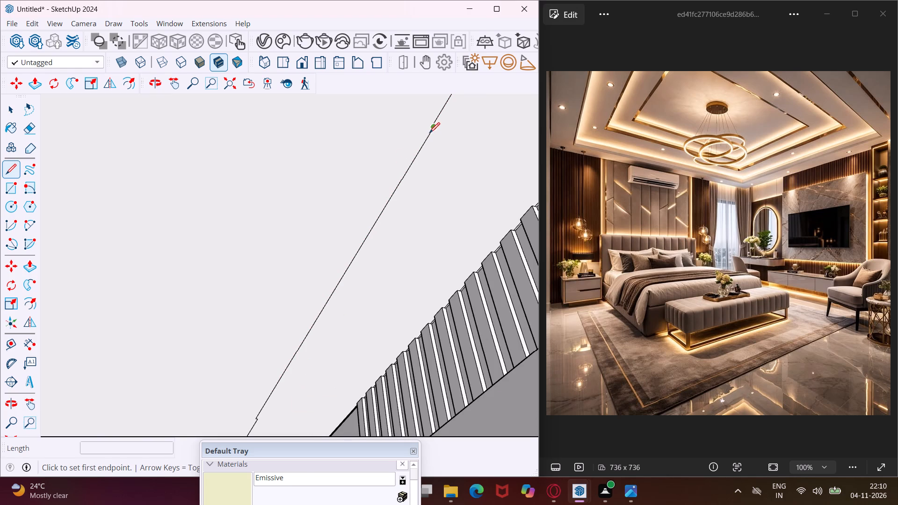
pyautogui.scroll(5, 431, 129)
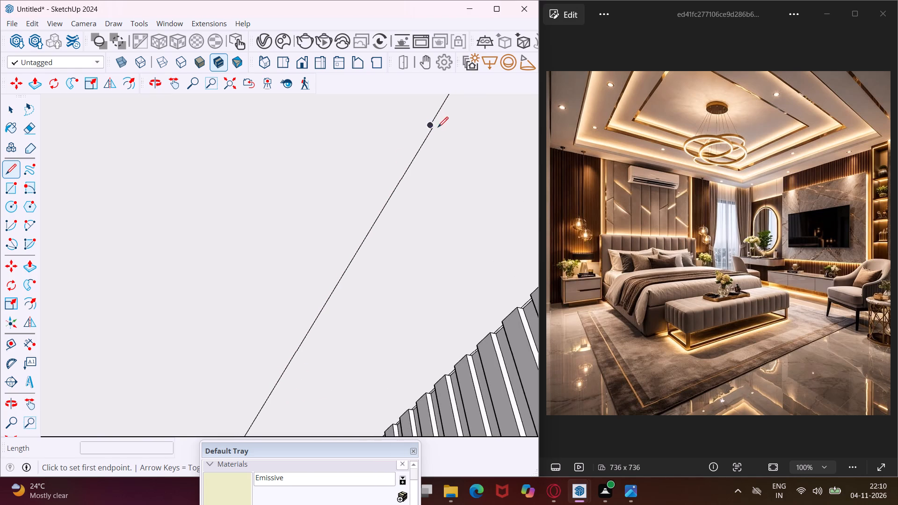
pyautogui.scroll(3, 441, 130)
pyautogui.click(426, 125)
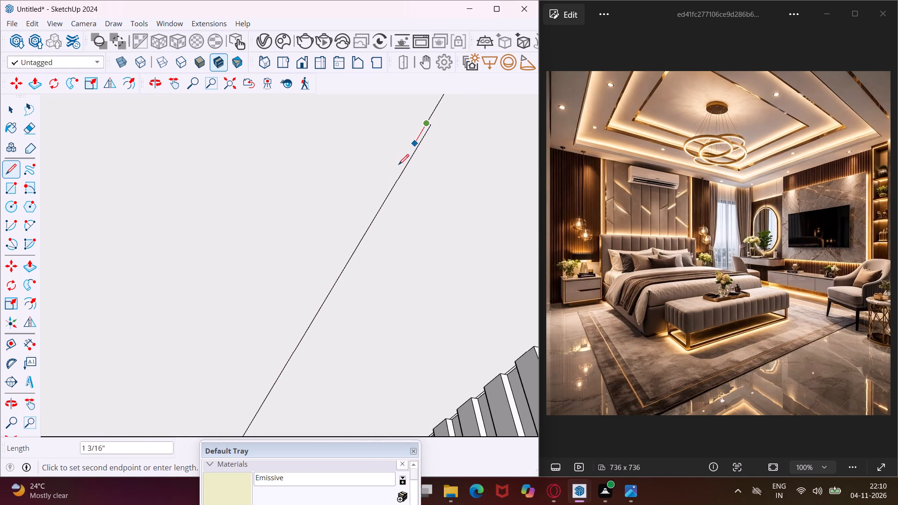
pyautogui.scroll(-11, 351, 228)
pyautogui.scroll(-9, 308, 288)
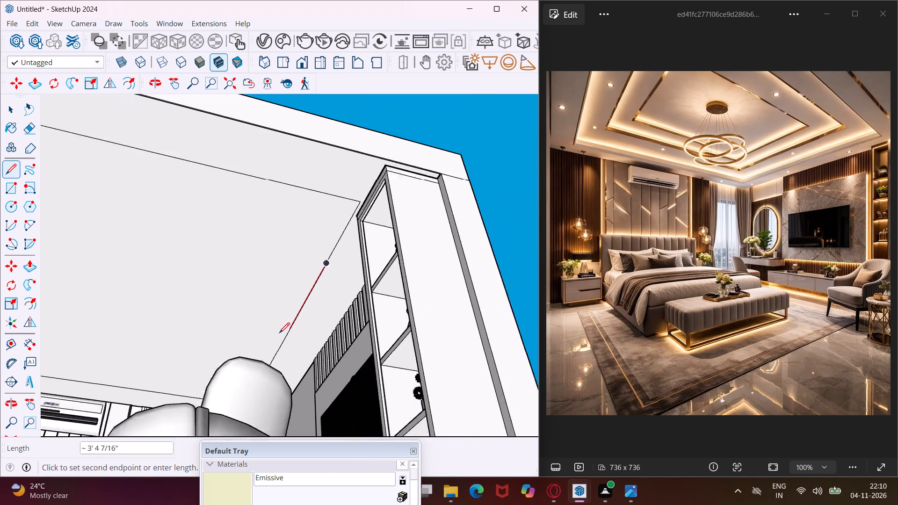
pyautogui.moveTo(279, 333); pyautogui.dragTo(249, 400, button='middle')
pyautogui.scroll(4, 272, 363)
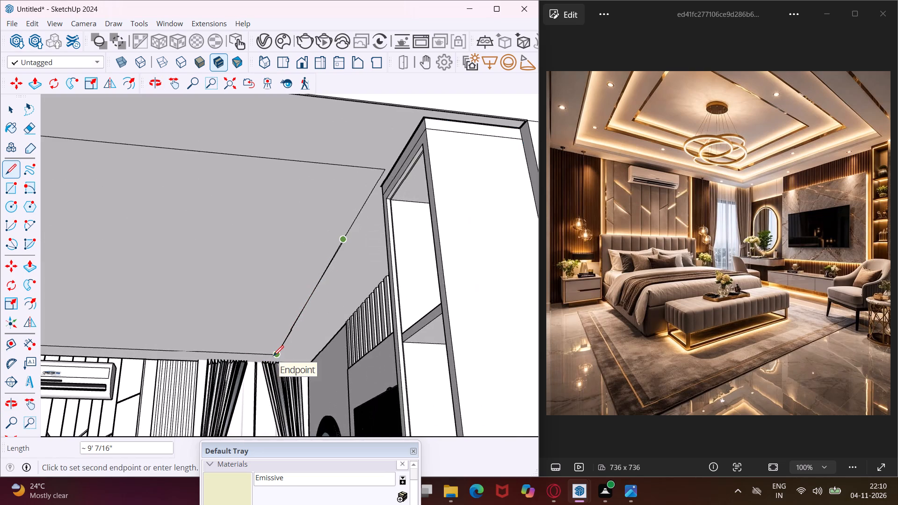
pyautogui.scroll(19, 273, 356)
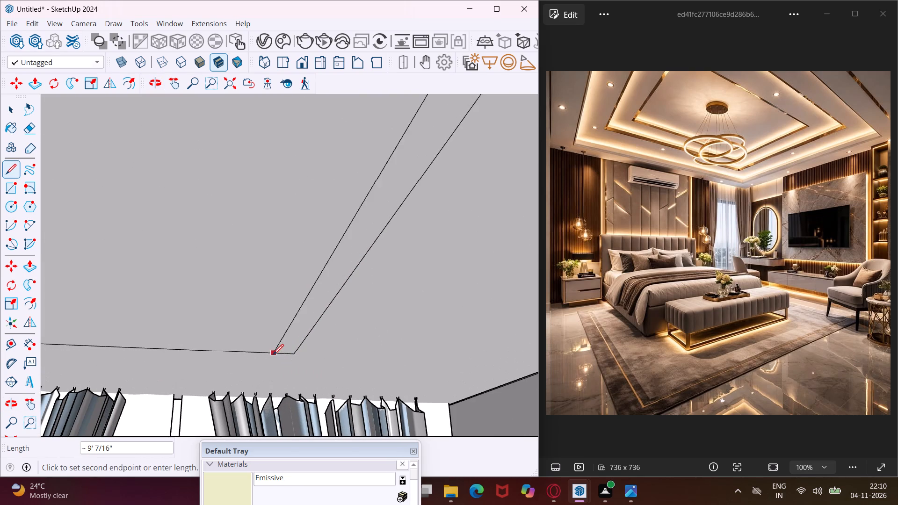
pyautogui.click(283, 353)
pyautogui.scroll(-6, 247, 333)
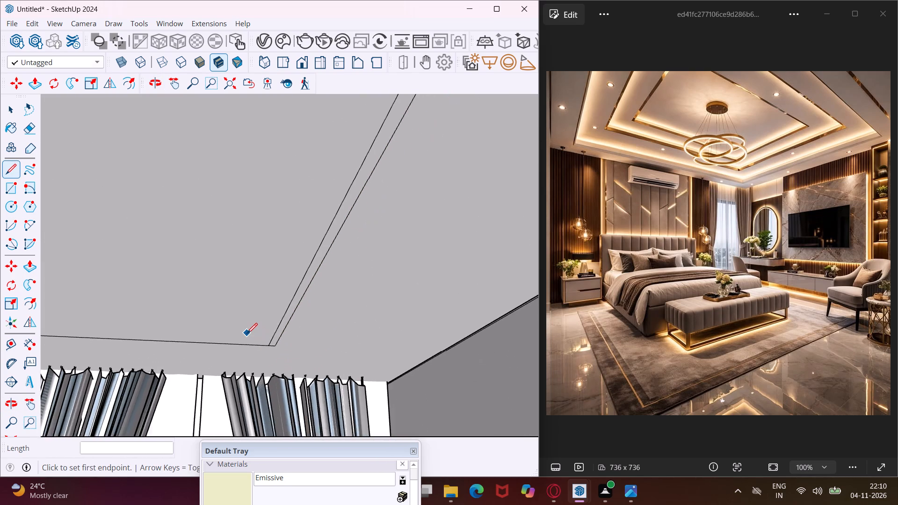
pyautogui.scroll(-6, 247, 333)
pyautogui.press('Escape')
pyautogui.press('space')
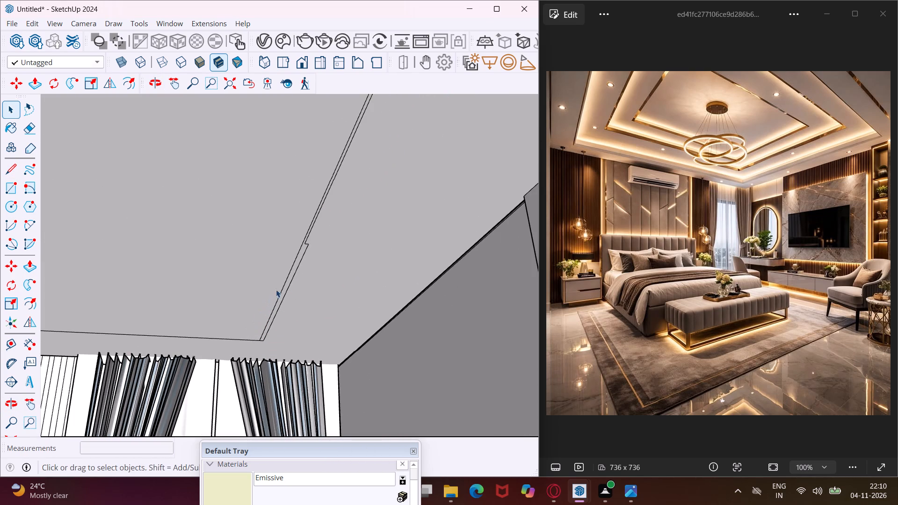
# Erase the old edge segment beside the new line and its leftover stub at the curtain-side corner of the ceiling outline.
pyautogui.press('e')
pyautogui.moveTo(293, 287); pyautogui.dragTo(292, 279)
pyautogui.scroll(2, 293, 314)
pyautogui.scroll(4, 270, 353)
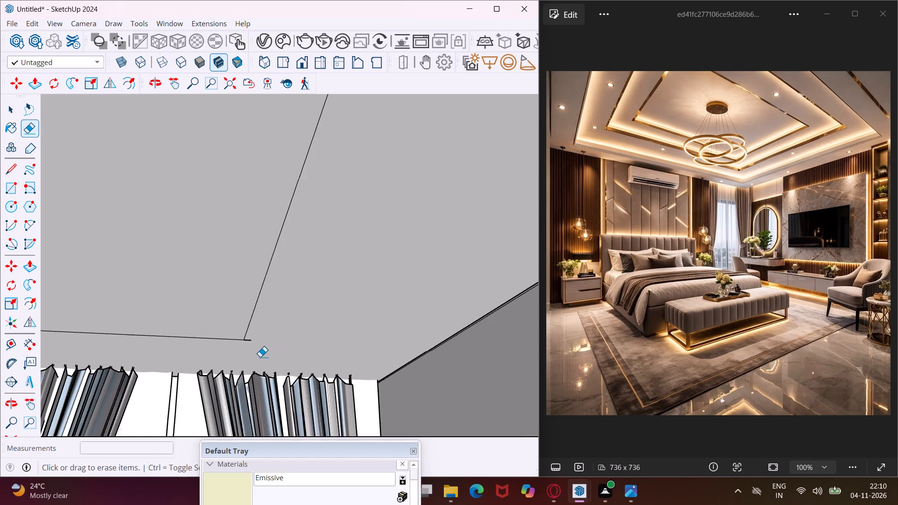
pyautogui.scroll(3, 260, 357)
pyautogui.moveTo(244, 340); pyautogui.dragTo(246, 325)
pyautogui.scroll(-1, 253, 325)
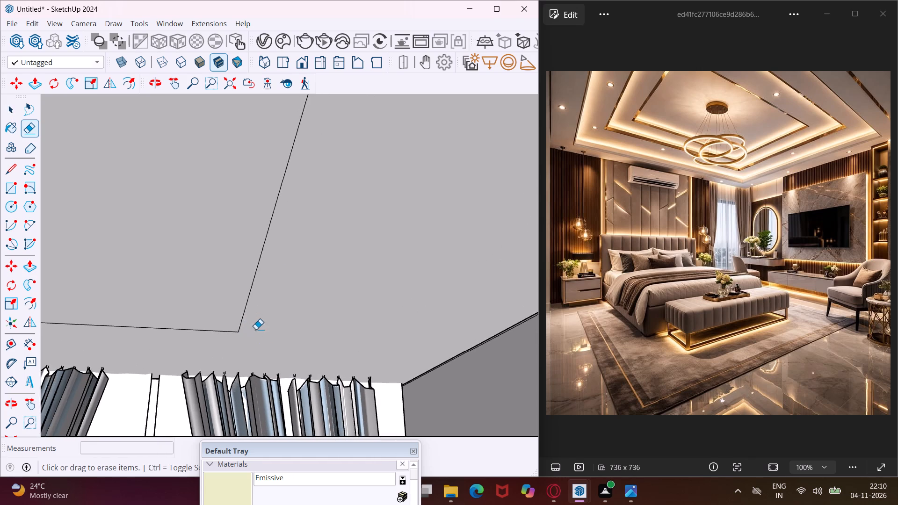
# Erase the short jog and the adjoining loose edge segments beside the new line near the curtain-side corner.
pyautogui.scroll(-8, 256, 329)
pyautogui.scroll(-3, 287, 301)
pyautogui.scroll(5, 309, 225)
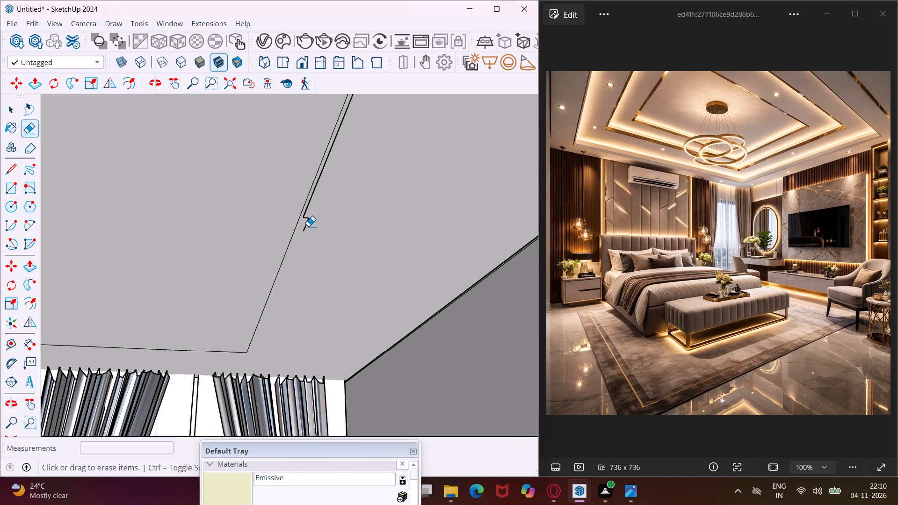
pyautogui.scroll(6, 308, 226)
pyautogui.moveTo(301, 209); pyautogui.dragTo(304, 216)
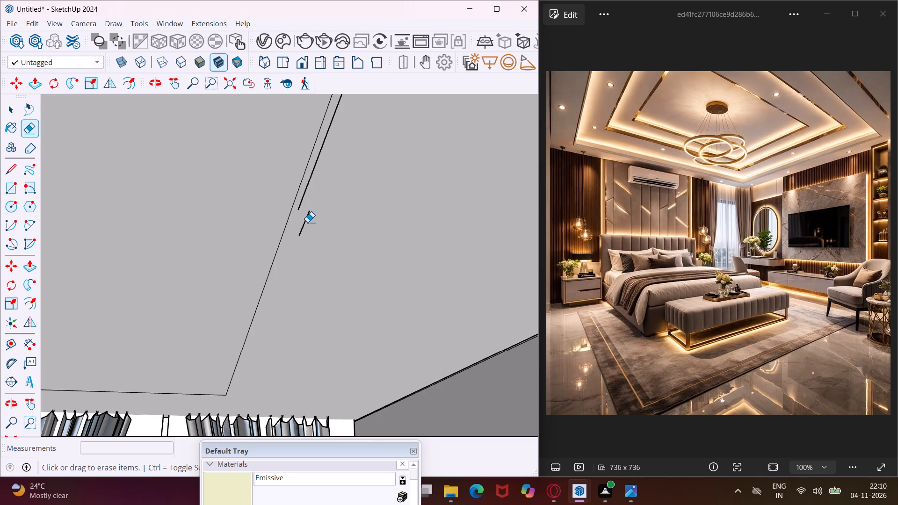
pyautogui.click(307, 222)
pyautogui.click(301, 207)
pyautogui.click(329, 131)
# Erase the next run of leftover edge segments running alongside the new line on the TV-wall side of the ceiling.
pyautogui.scroll(-8, 328, 188)
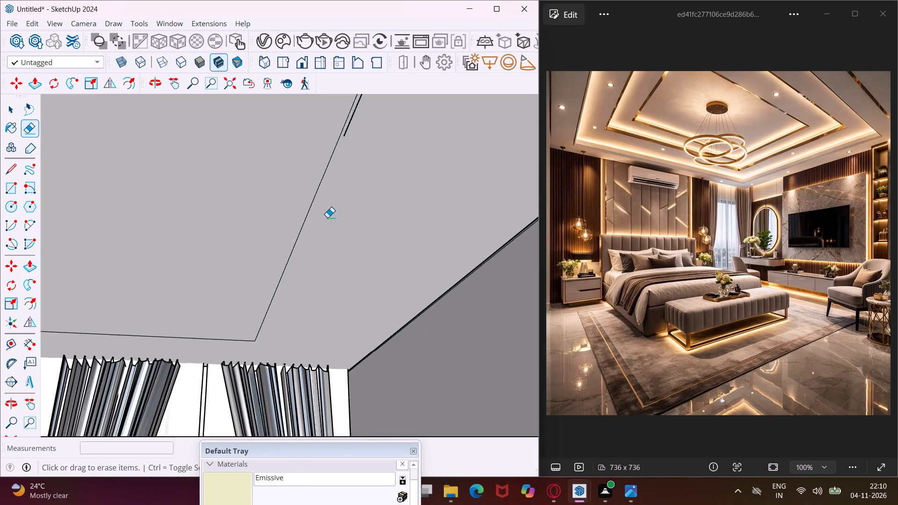
pyautogui.scroll(-12, 327, 217)
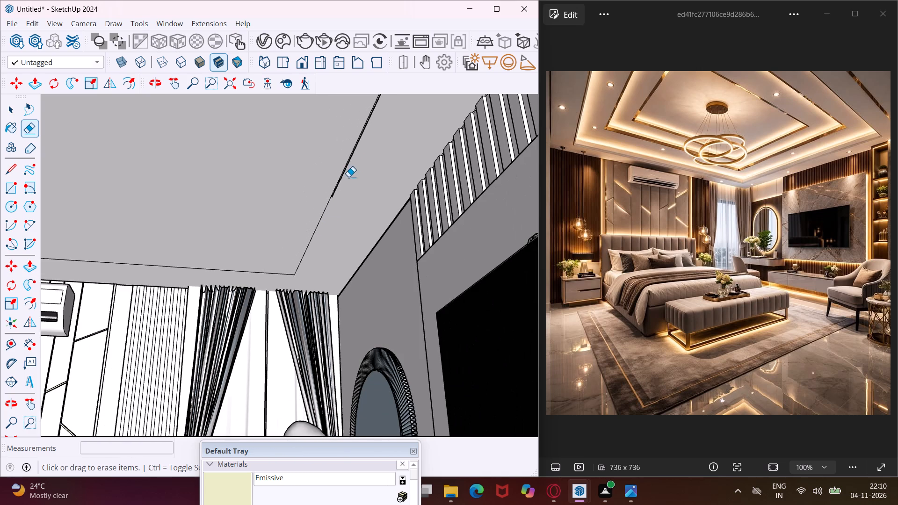
pyautogui.scroll(17, 352, 164)
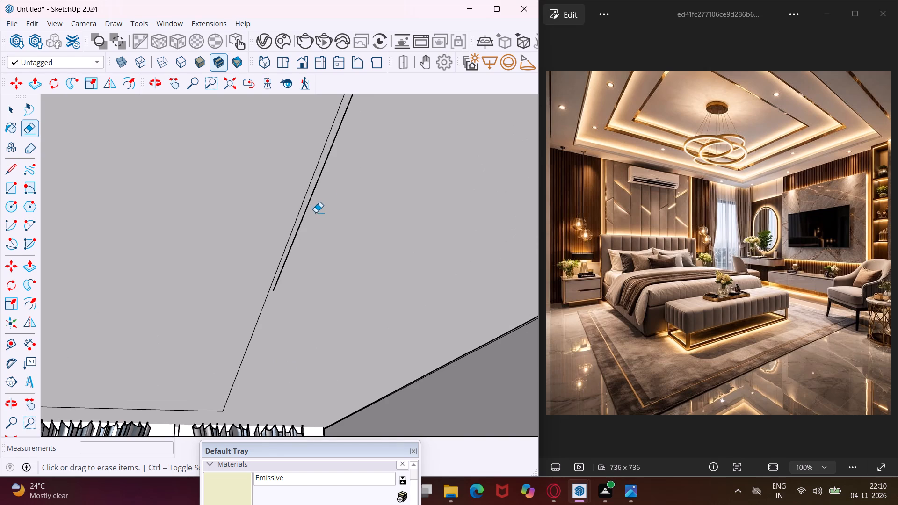
pyautogui.moveTo(310, 200); pyautogui.dragTo(289, 252)
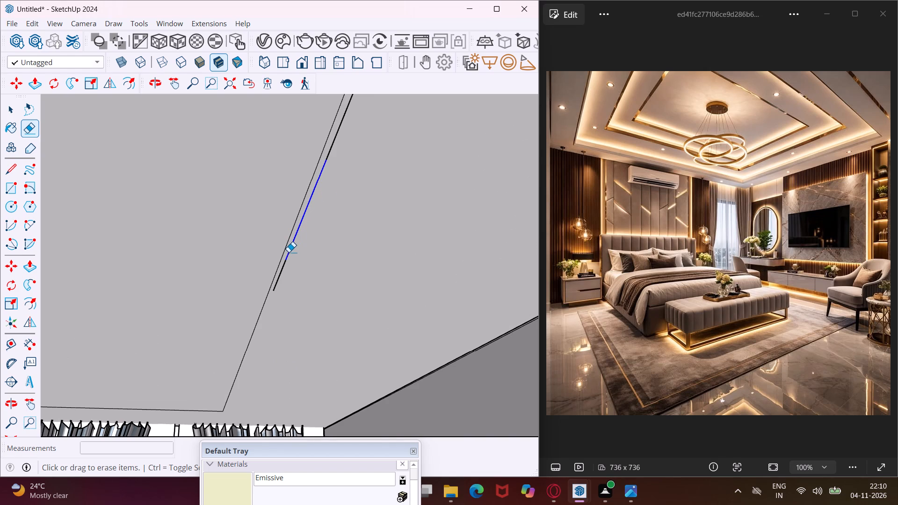
pyautogui.moveTo(289, 252); pyautogui.dragTo(284, 271)
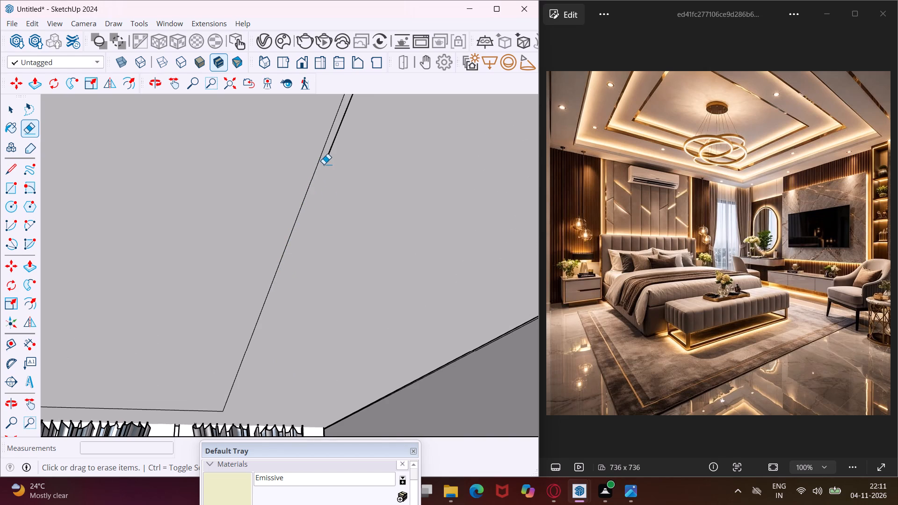
pyautogui.moveTo(325, 162); pyautogui.dragTo(348, 119)
# Erase the leftover segments farther along the new ceiling line, undoing any erasure that also removes the line itself.
pyautogui.scroll(-8, 340, 208)
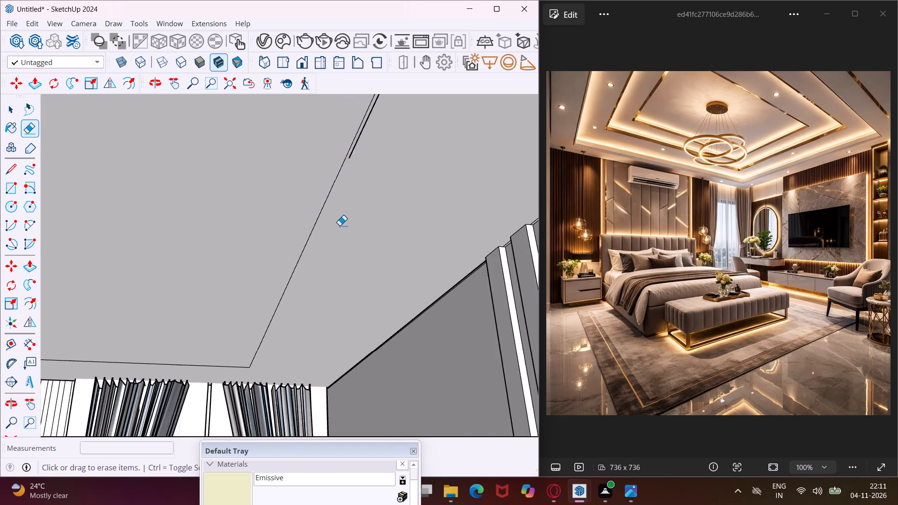
pyautogui.scroll(-11, 340, 225)
pyautogui.scroll(4, 369, 159)
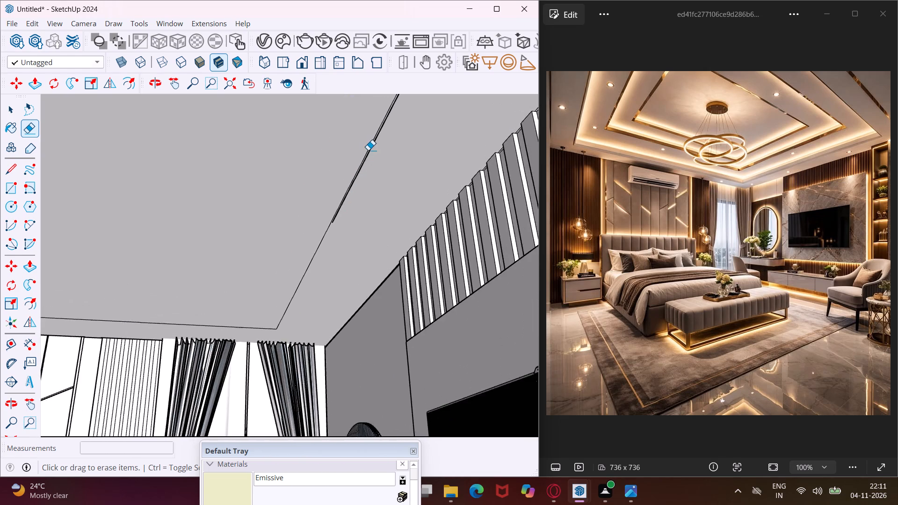
pyautogui.scroll(8, 368, 150)
pyautogui.moveTo(385, 122); pyautogui.dragTo(378, 140)
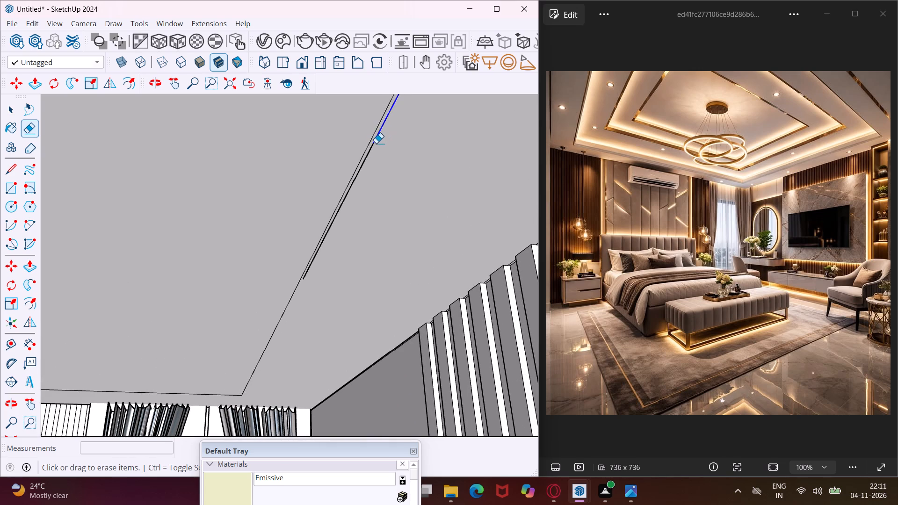
pyautogui.click(368, 154)
pyautogui.click(353, 188)
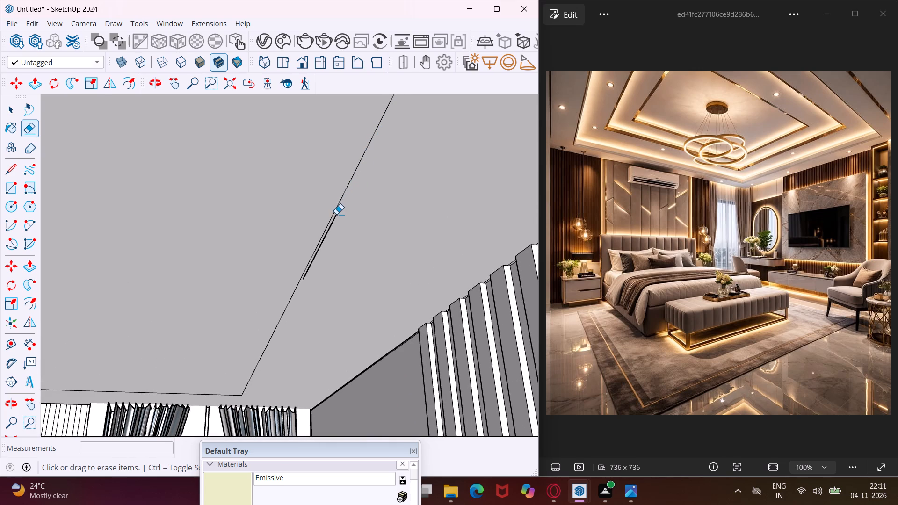
pyautogui.click(335, 216)
pyautogui.hotkey('ctrl', 'z')
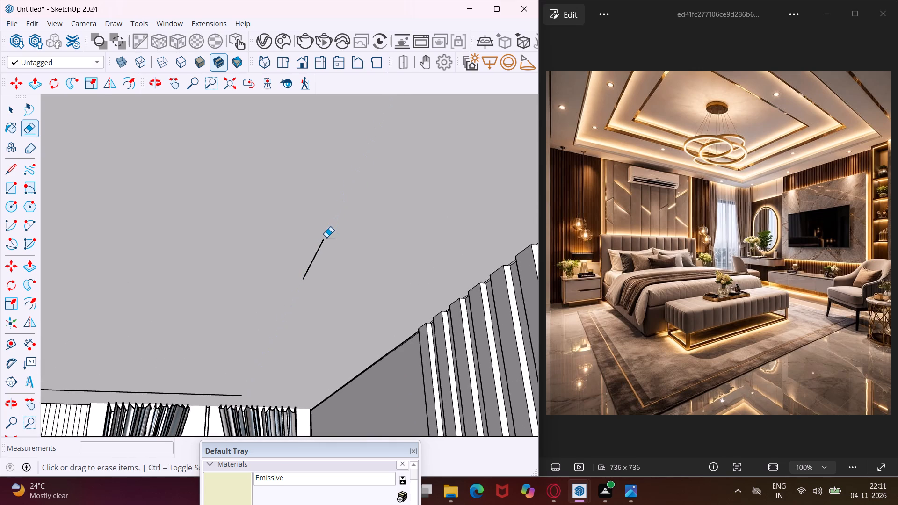
pyautogui.click(325, 238)
pyautogui.click(320, 247)
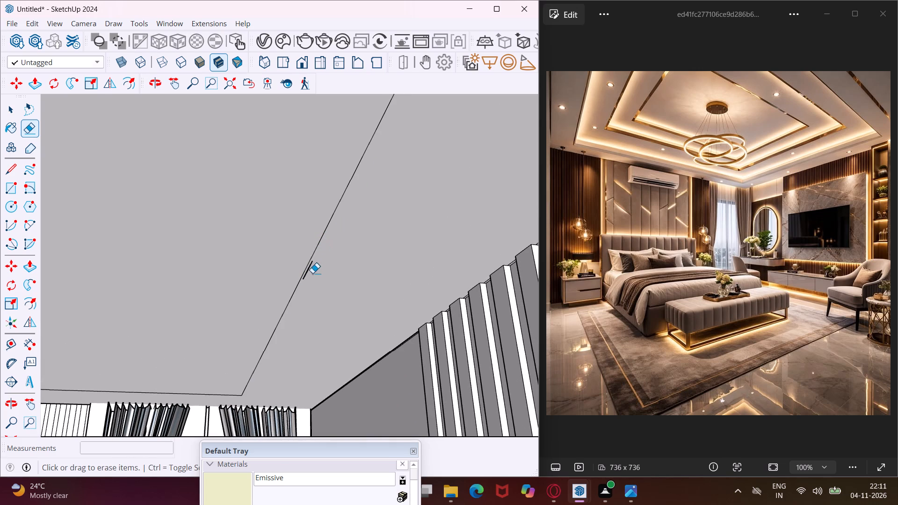
pyautogui.click(309, 268)
pyautogui.hotkey('ctrl', 'z')
pyautogui.scroll(3, 304, 284)
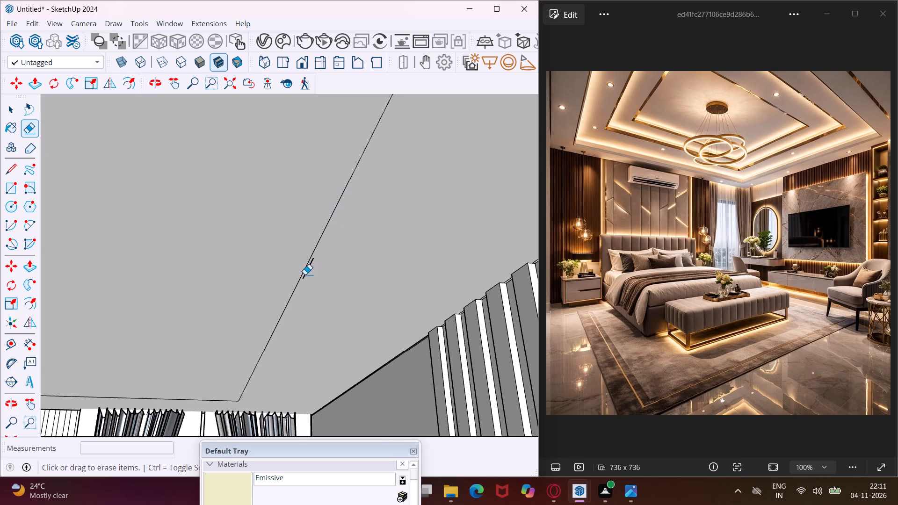
pyautogui.click(306, 272)
pyautogui.scroll(-10, 270, 322)
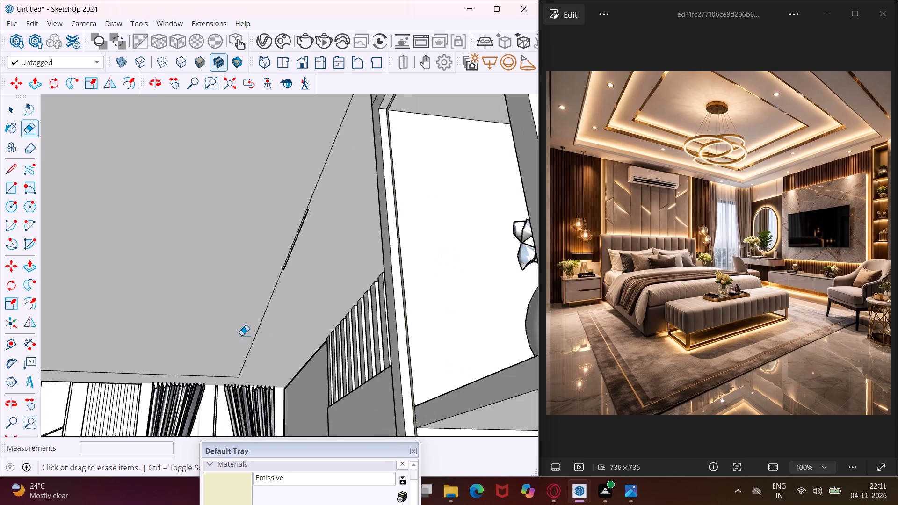
# Erase the last short jog and remaining parallel segments beside the new line, leaving one clean edge on the ceiling outline's TV-wall side.
pyautogui.scroll(16, 297, 221)
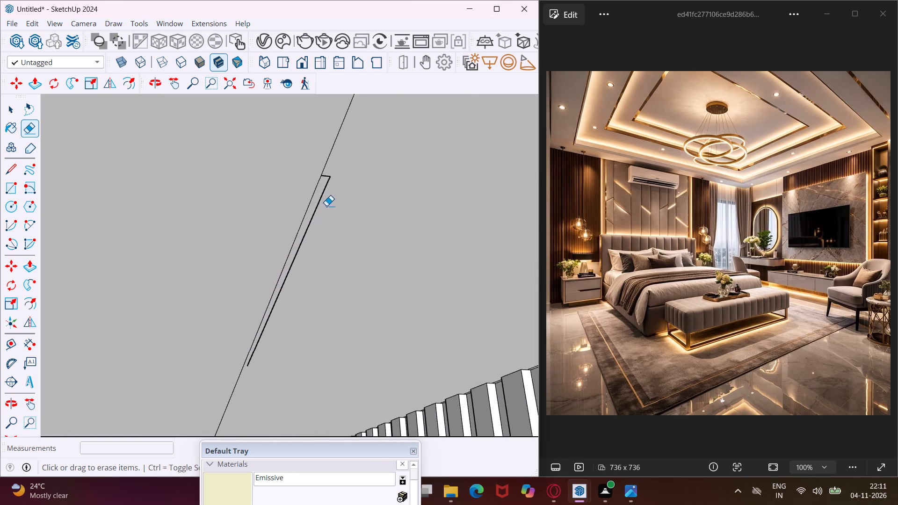
pyautogui.scroll(1, 326, 206)
pyautogui.moveTo(326, 166); pyautogui.dragTo(326, 180)
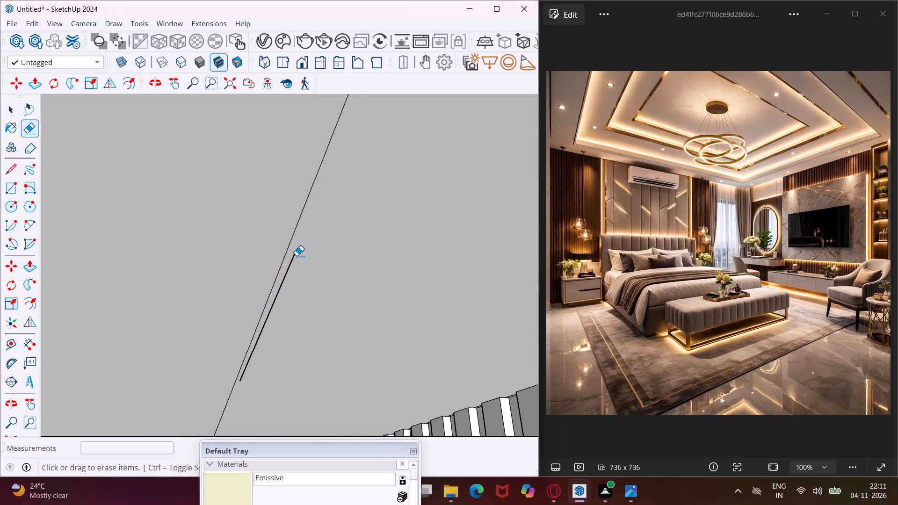
pyautogui.click(295, 257)
pyautogui.click(270, 309)
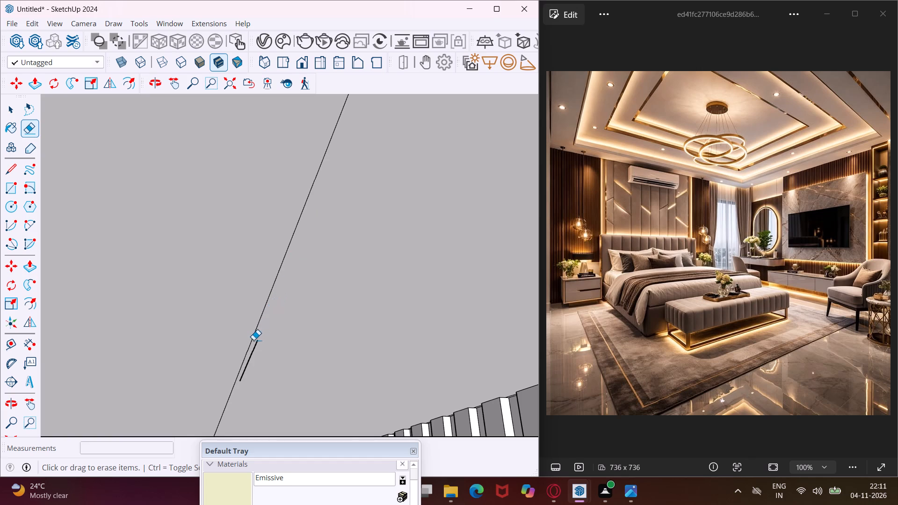
pyautogui.click(257, 345)
pyautogui.click(246, 367)
pyautogui.scroll(-15, 255, 361)
pyautogui.scroll(-5, 321, 238)
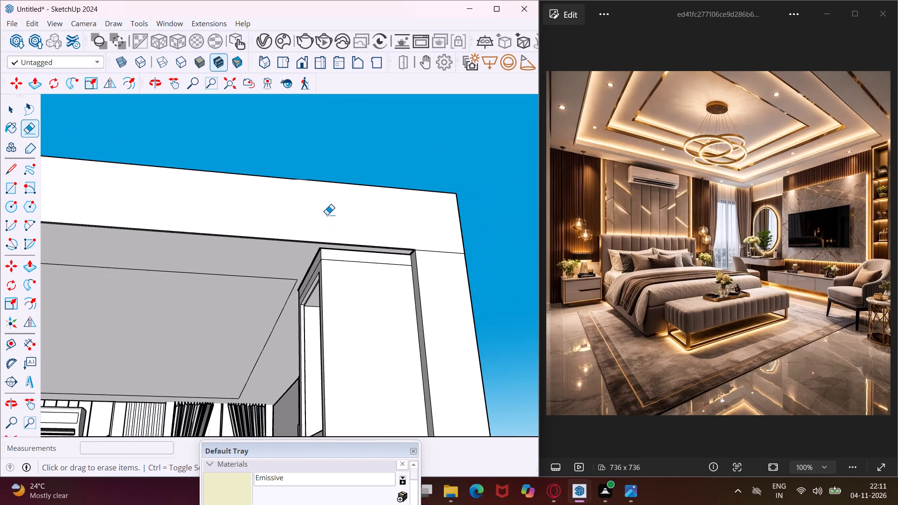
pyautogui.scroll(-10, 327, 215)
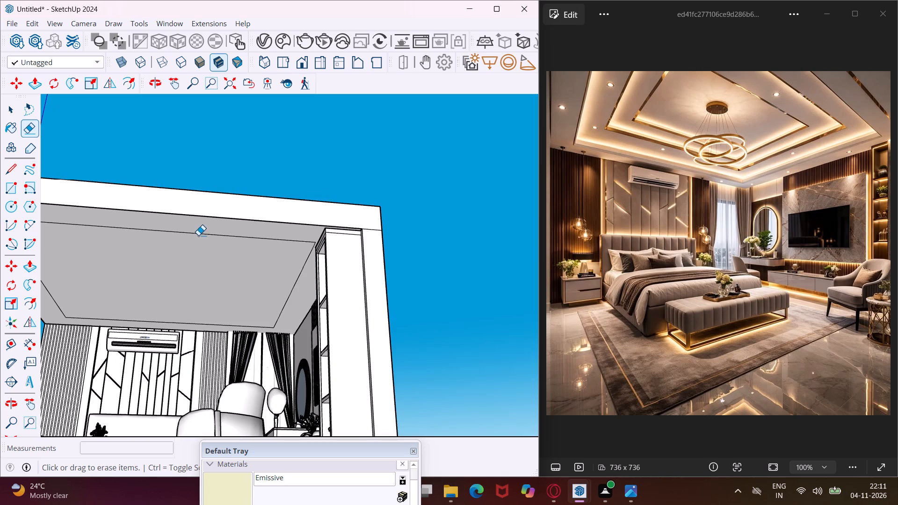
pyautogui.moveTo(199, 223); pyautogui.dragTo(277, 235, button='middle')
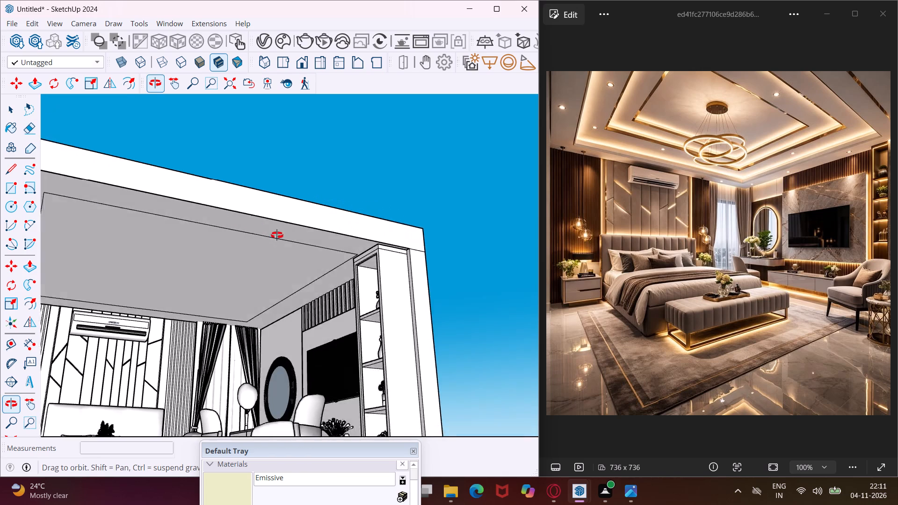
# Offset the ceiling underside's cleaned inner outline inward by about 1' 2" to form a first inner border.
pyautogui.moveTo(277, 235); pyautogui.dragTo(350, 245, button='middle')
pyautogui.press('Escape')
pyautogui.scroll(3, 217, 218)
pyautogui.press('space')
pyautogui.scroll(4, 199, 202)
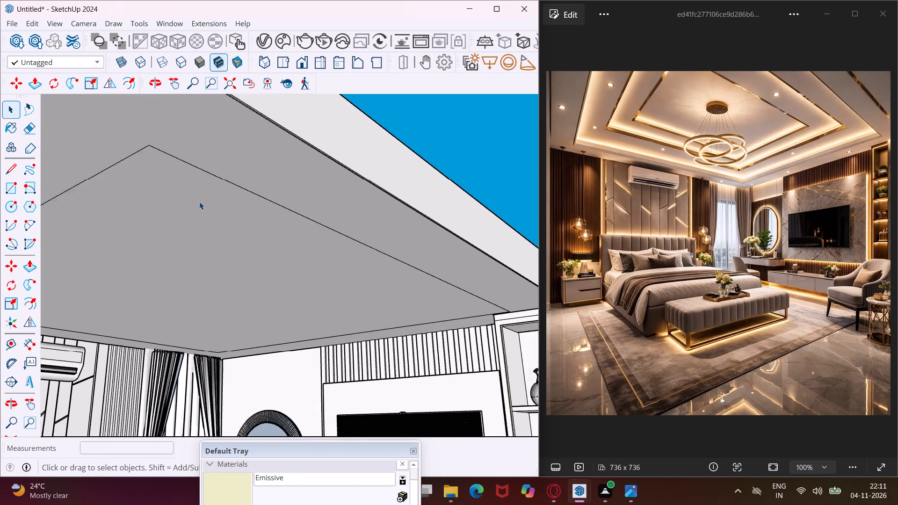
pyautogui.scroll(1, 199, 202)
pyautogui.click(199, 202)
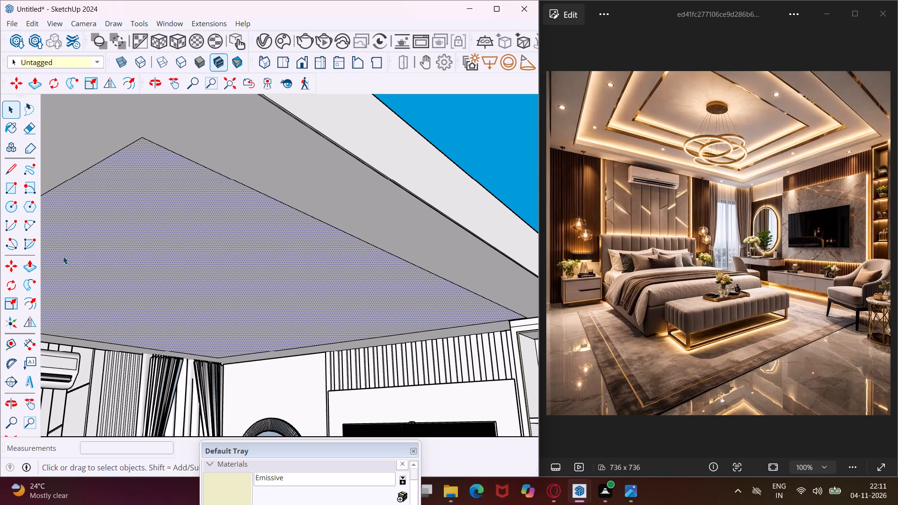
pyautogui.click(37, 301)
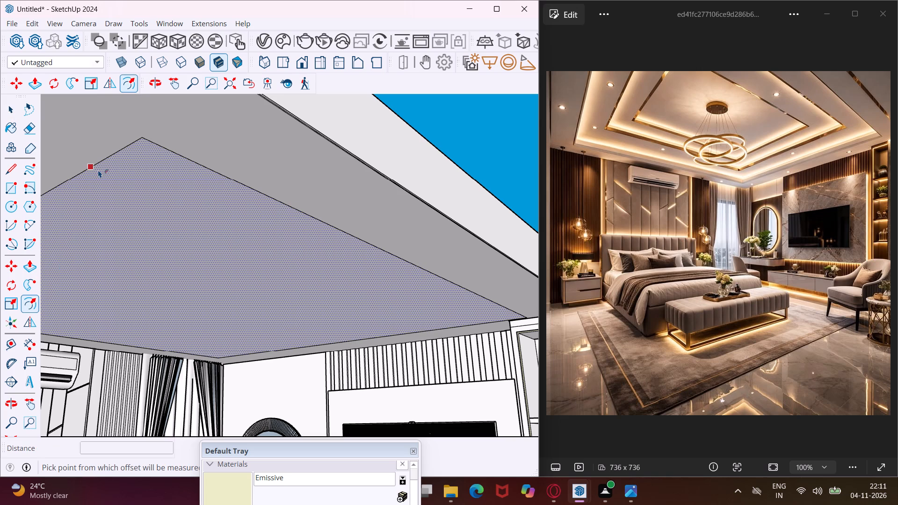
pyautogui.click(99, 170)
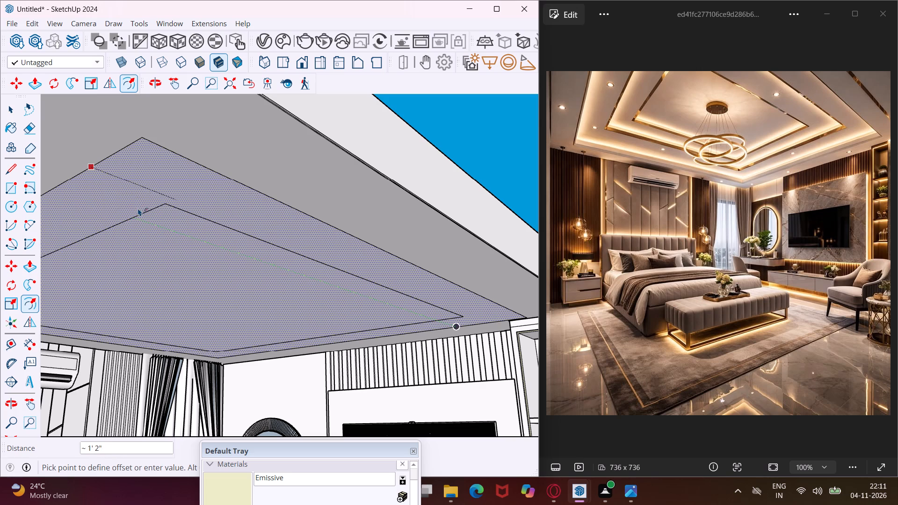
pyautogui.click(140, 209)
# Offset the new inner ceiling outline inward again by about 1' 1", leaving two rings around a centre panel.
pyautogui.moveTo(143, 217); pyautogui.dragTo(247, 152, button='middle')
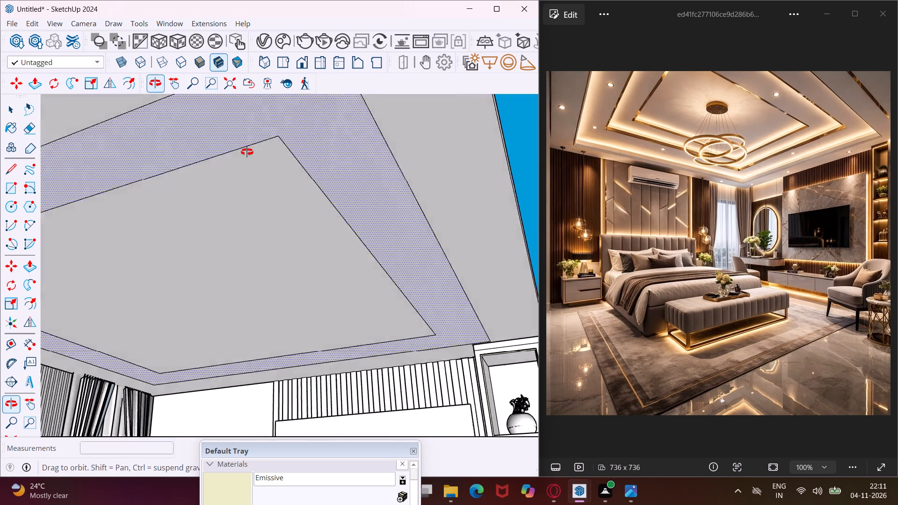
pyautogui.moveTo(247, 152); pyautogui.dragTo(248, 152, button='middle')
pyautogui.press('Escape')
pyautogui.click(226, 157)
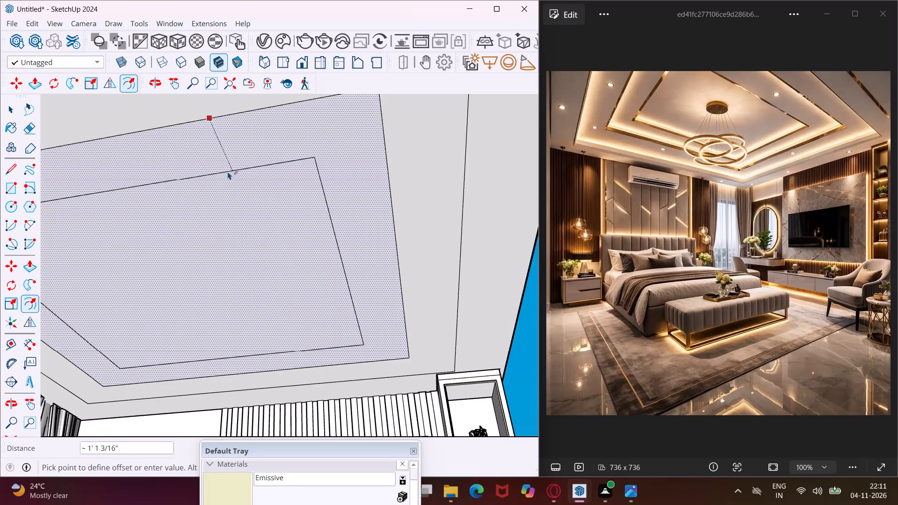
pyautogui.click(229, 173)
pyautogui.press('Escape')
pyautogui.press('space')
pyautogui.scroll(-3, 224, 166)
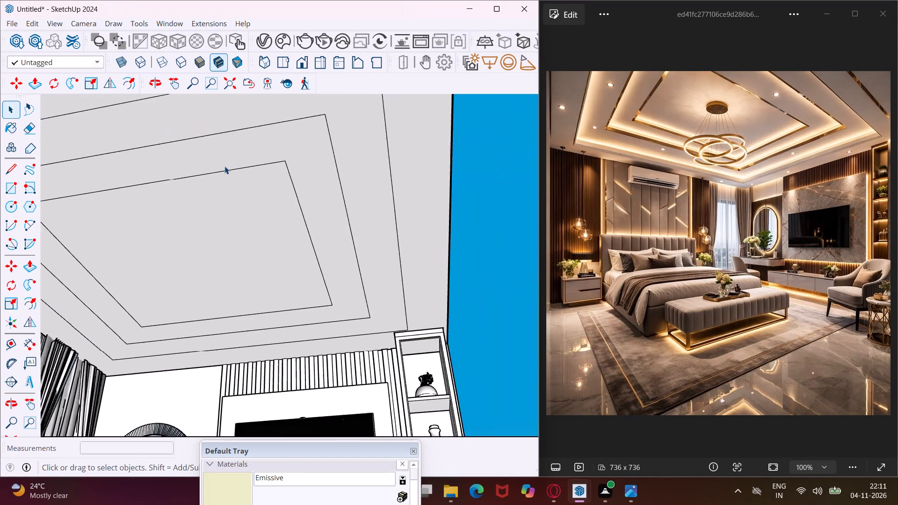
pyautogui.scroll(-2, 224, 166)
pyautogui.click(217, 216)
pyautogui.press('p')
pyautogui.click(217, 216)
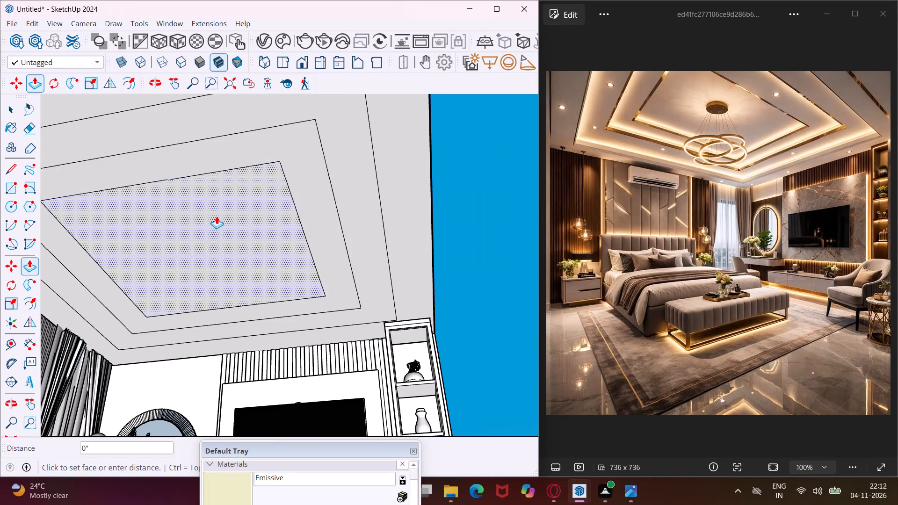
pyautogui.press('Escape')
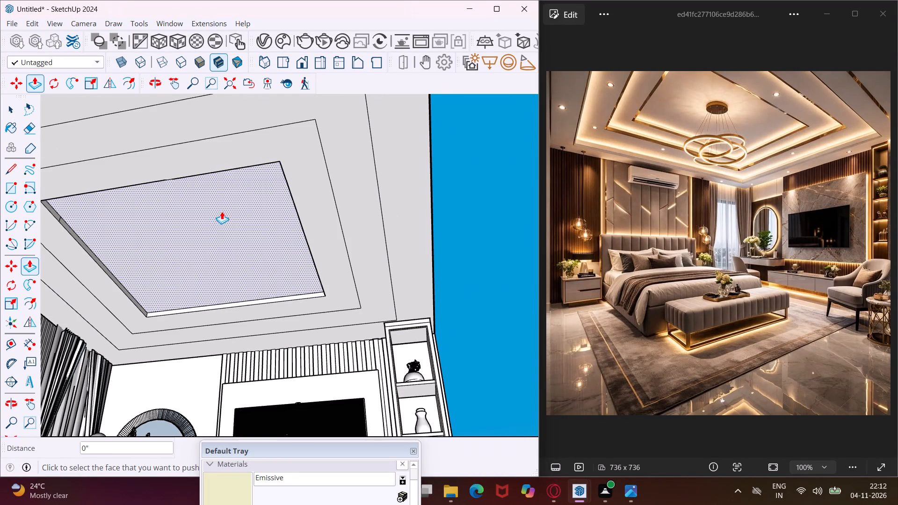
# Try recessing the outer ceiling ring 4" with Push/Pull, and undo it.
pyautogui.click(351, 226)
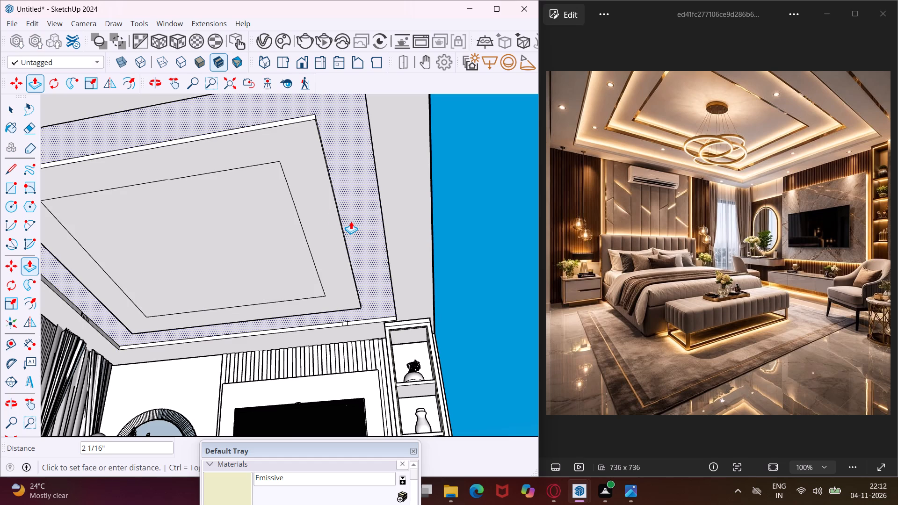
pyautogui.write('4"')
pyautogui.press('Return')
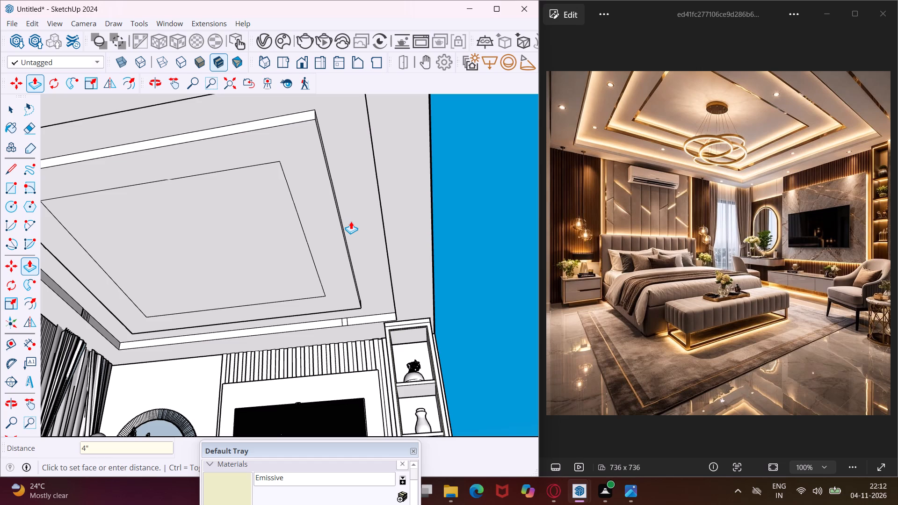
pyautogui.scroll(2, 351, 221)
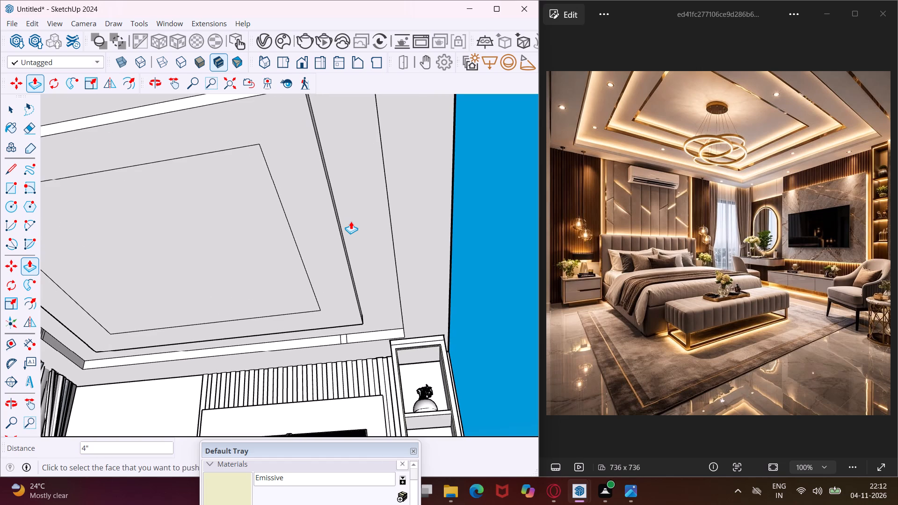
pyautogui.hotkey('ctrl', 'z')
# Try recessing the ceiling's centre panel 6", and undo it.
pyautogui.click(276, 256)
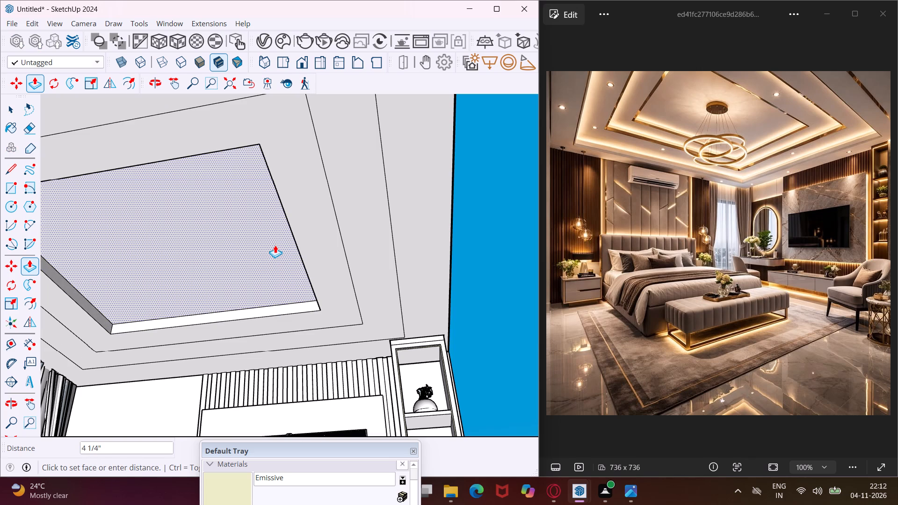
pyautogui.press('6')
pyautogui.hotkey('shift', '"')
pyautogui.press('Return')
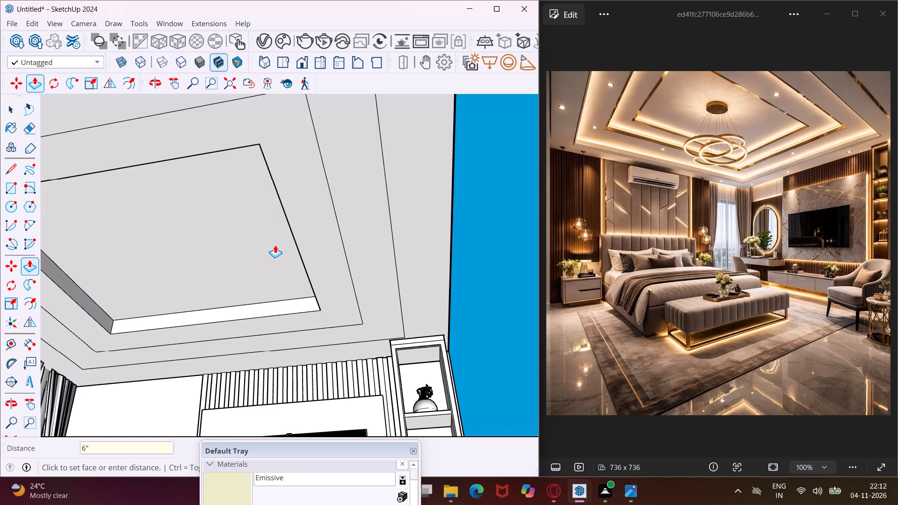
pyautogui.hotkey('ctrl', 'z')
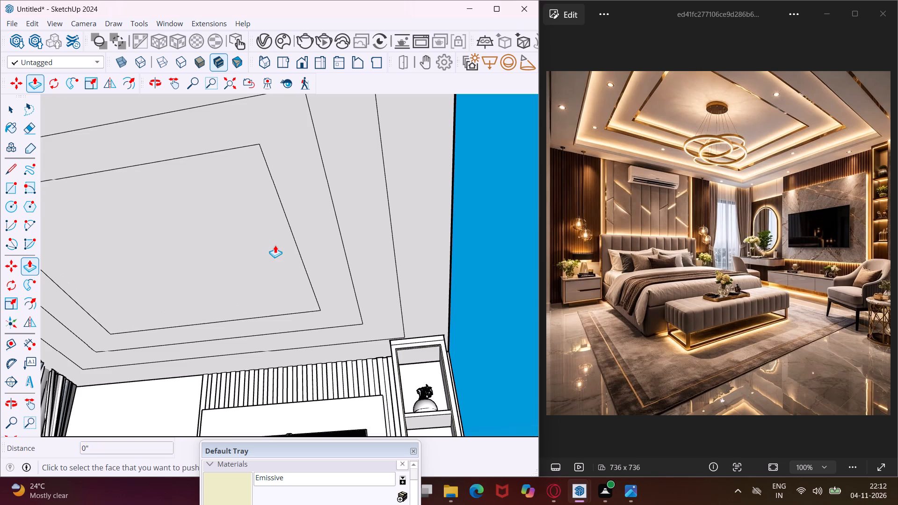
# Recess the ceiling's centre panel upward by 8".
pyautogui.click(275, 247)
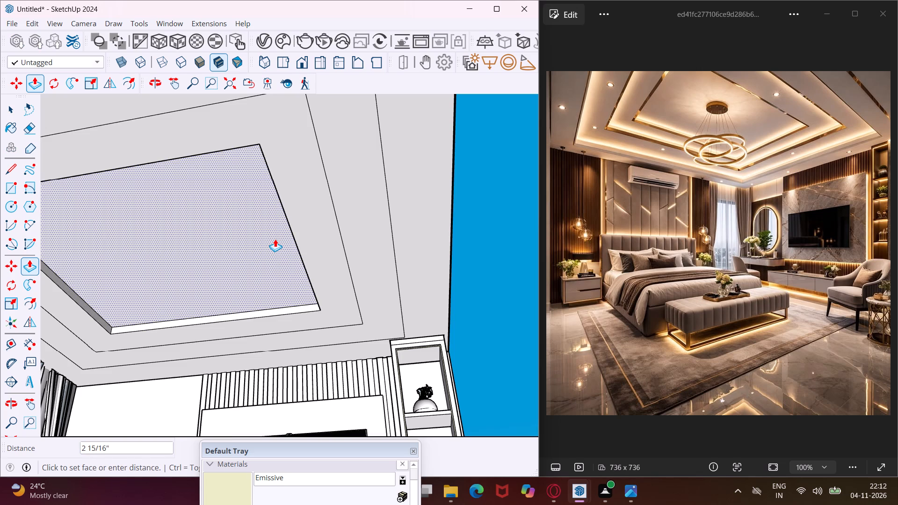
pyautogui.write('8"')
pyautogui.press('Return')
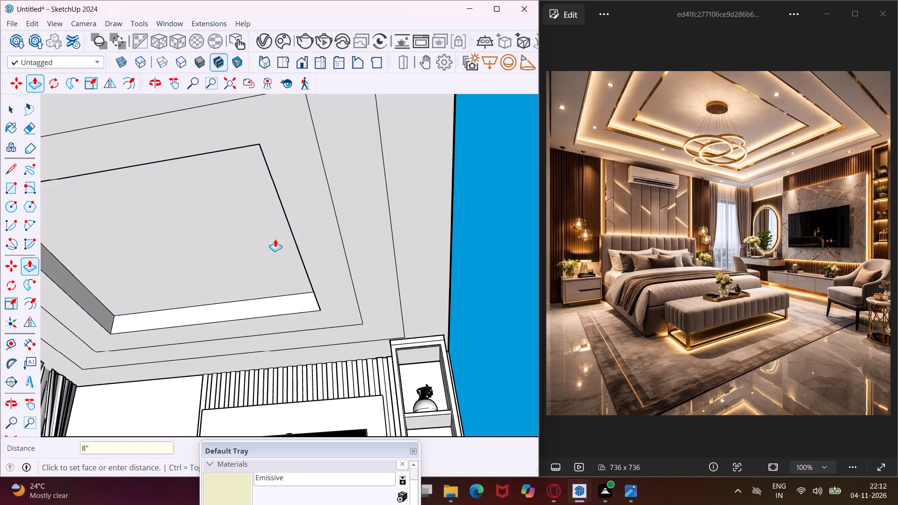
# Recess the inner ceiling ring surrounding the centre panel upward by 5".
pyautogui.scroll(3, 275, 239)
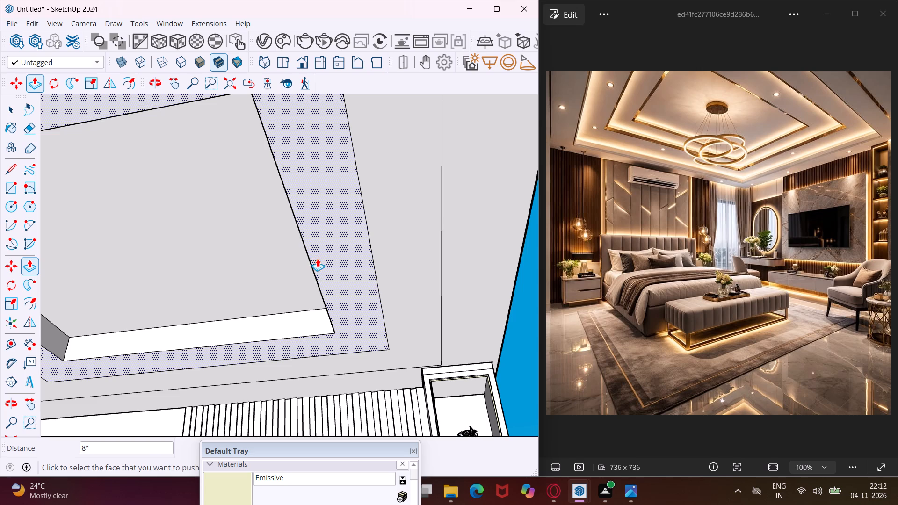
pyautogui.click(318, 259)
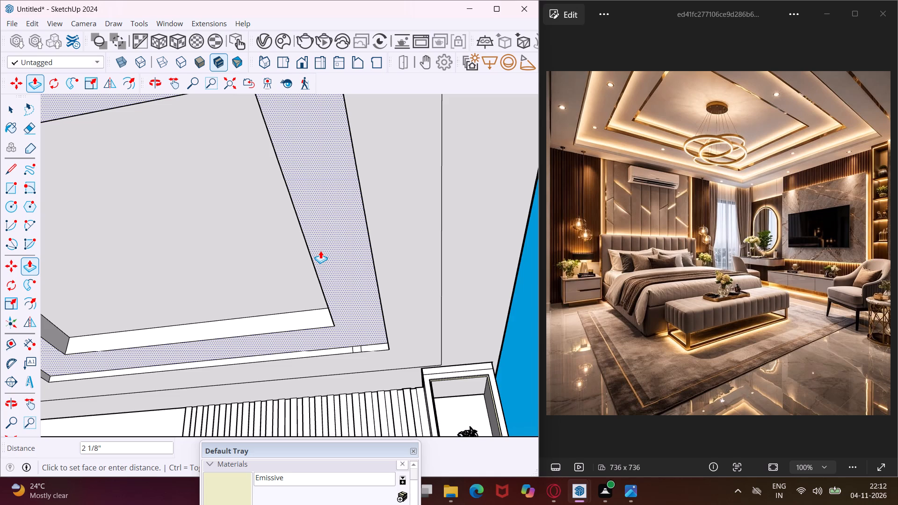
pyautogui.write('5"')
pyautogui.press('Return')
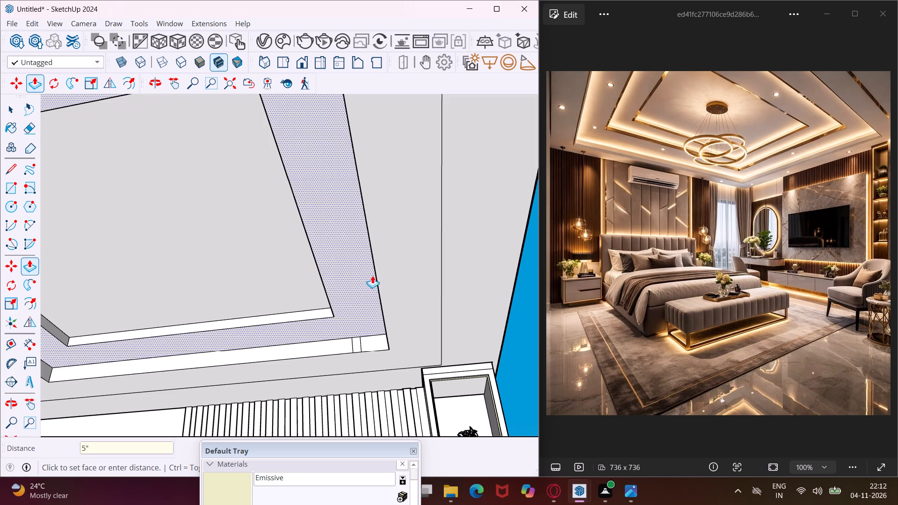
# Recess the outer ceiling ring upward by 3" to complete the stepped levels.
pyautogui.click(391, 287)
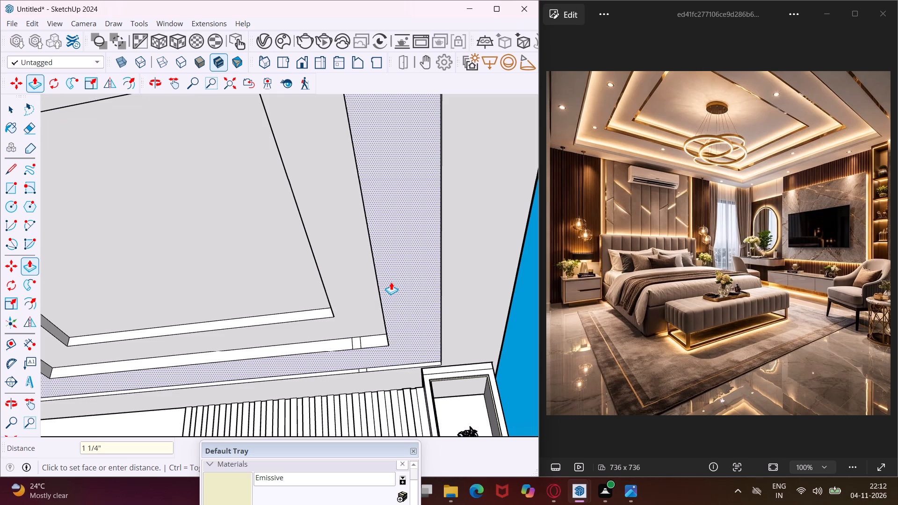
pyautogui.write('3"')
pyautogui.press('Return')
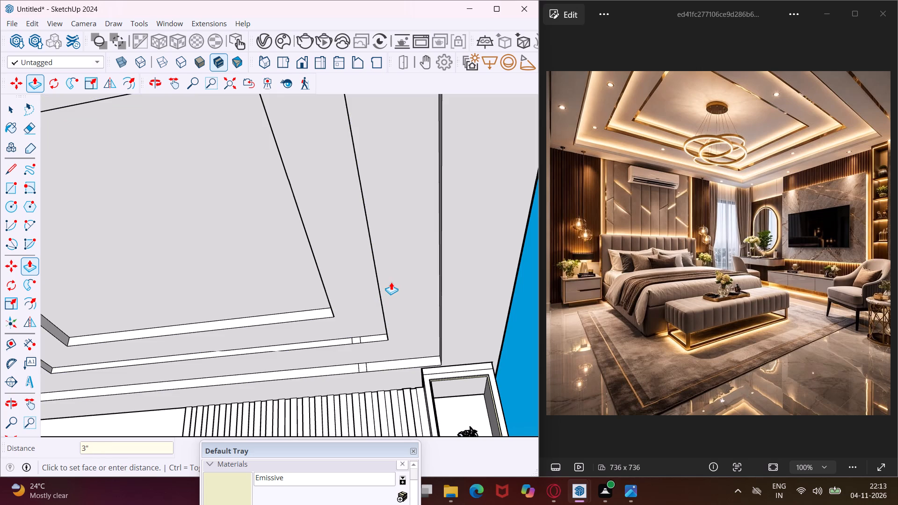
# Push/Pull the inner ceiling ring by 2" in create-new-face mode, keeping its starting edges.
pyautogui.scroll(-6, 391, 282)
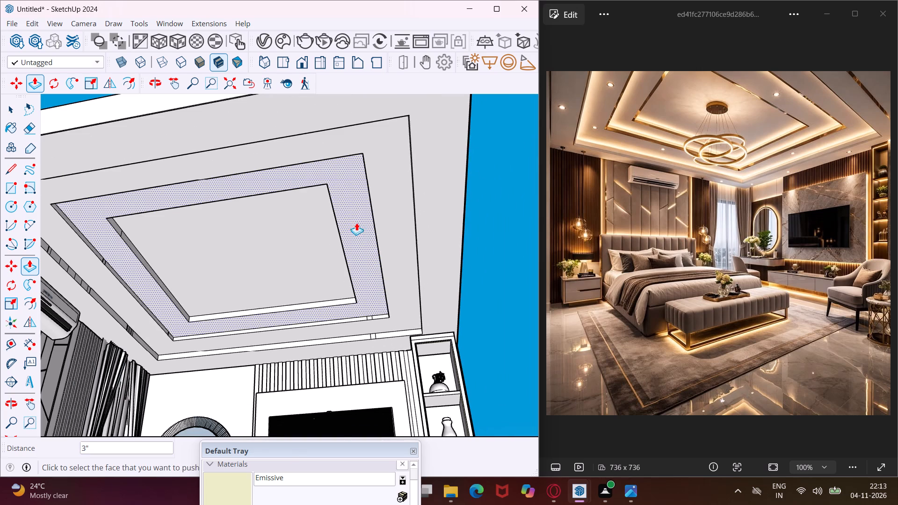
pyautogui.scroll(11, 333, 170)
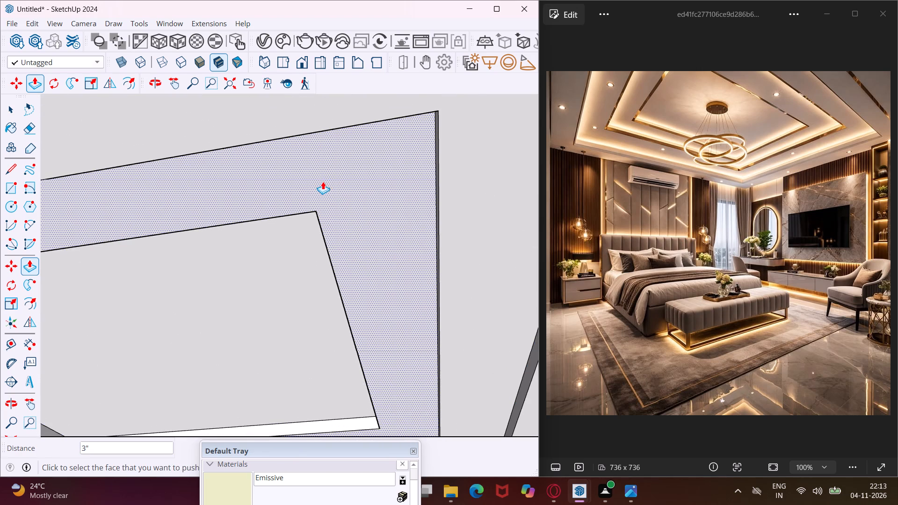
pyautogui.click(323, 181)
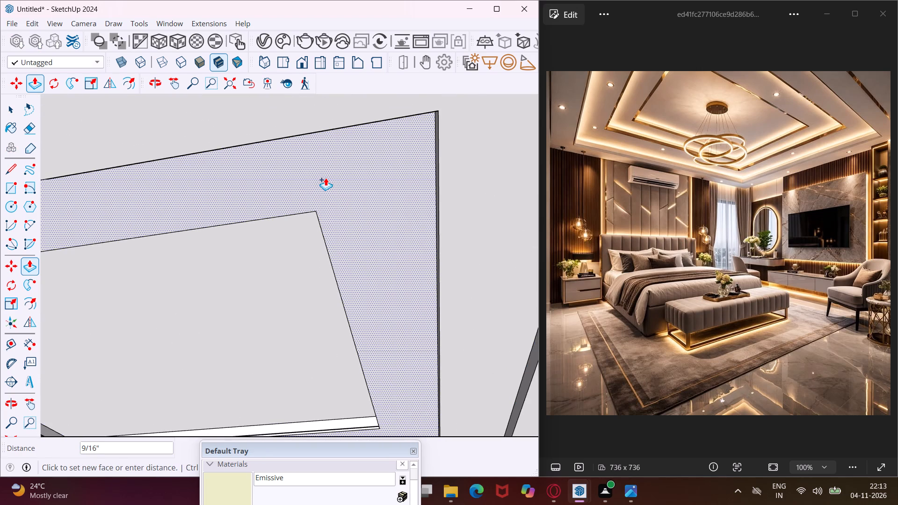
pyautogui.write('2"')
pyautogui.press('Return')
# Push/Pull the outer ceiling ring by 2" in create-new-face mode.
pyautogui.scroll(-5, 281, 192)
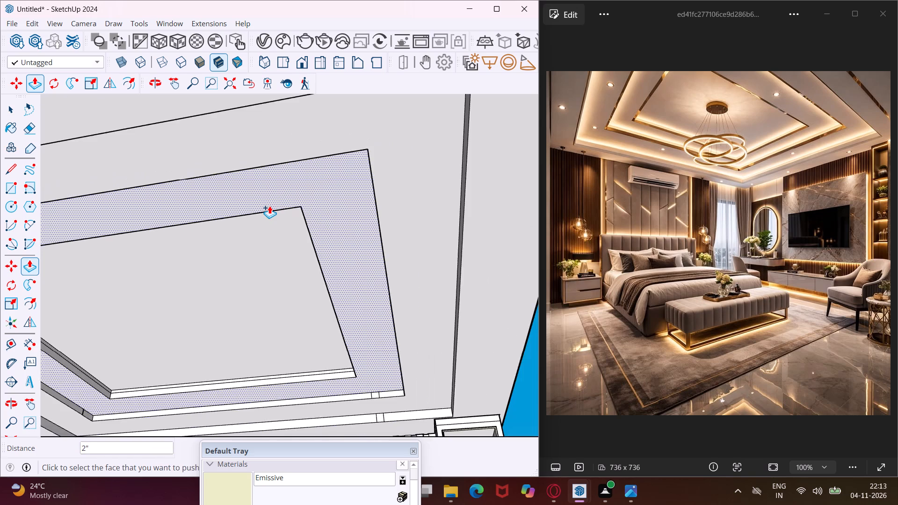
pyautogui.scroll(-6, 269, 206)
pyautogui.scroll(3, 328, 169)
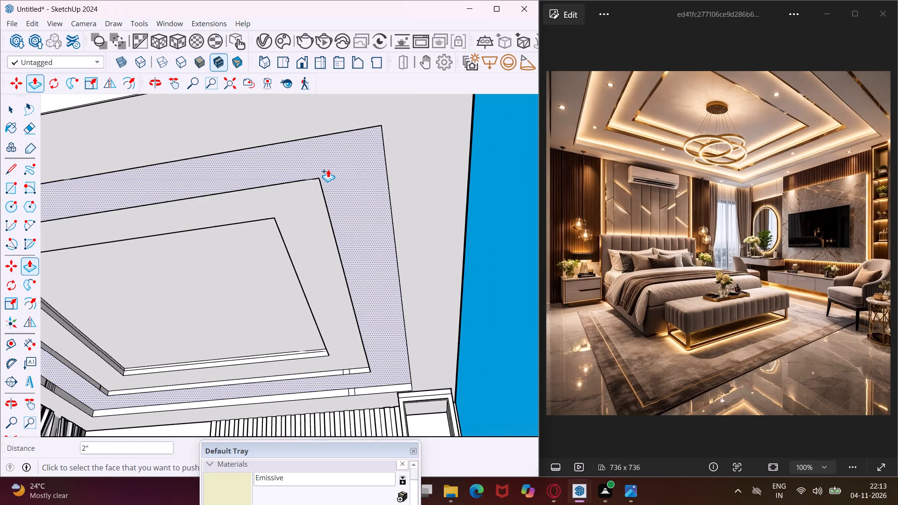
pyautogui.moveTo(328, 169); pyautogui.dragTo(411, 163, button='middle')
pyautogui.scroll(7, 414, 165)
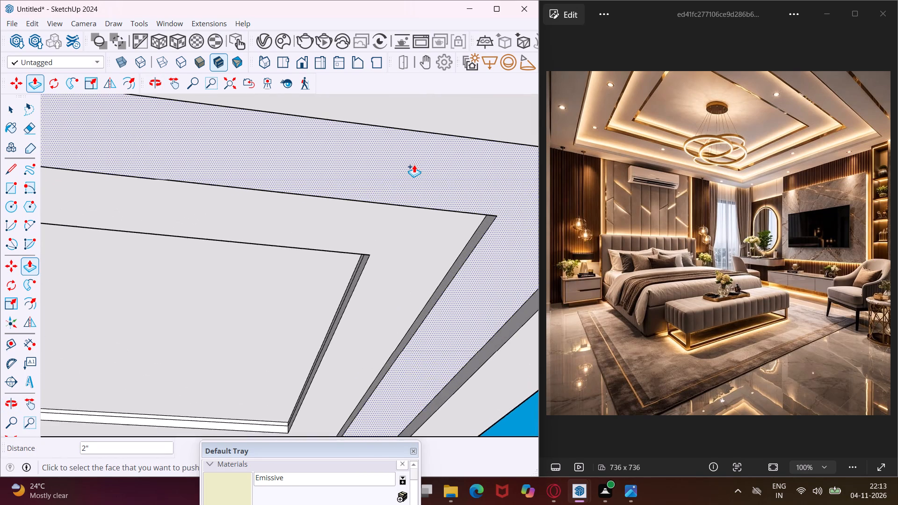
pyautogui.click(414, 165)
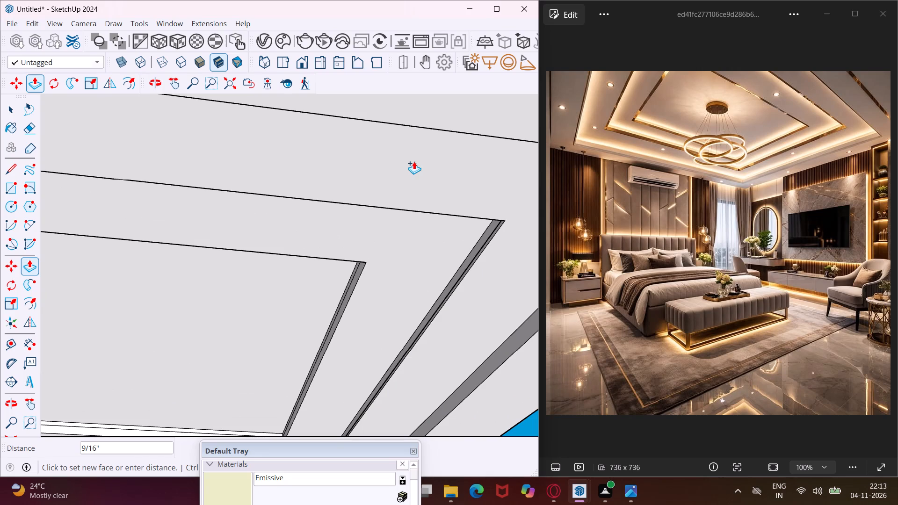
pyautogui.press('2')
pyautogui.hotkey('shift', '"')
pyautogui.press('Return')
# Push/Pull the outer ceiling ring by 1 1/4" in create-new-face mode, keeping its starting edges.
pyautogui.scroll(-1, 414, 161)
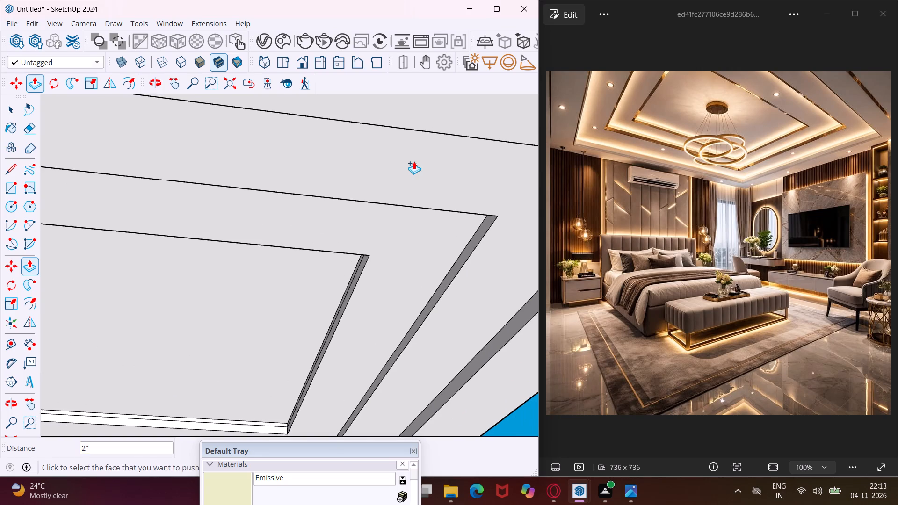
pyautogui.moveTo(414, 161); pyautogui.dragTo(453, 161, button='middle')
pyautogui.click(446, 189)
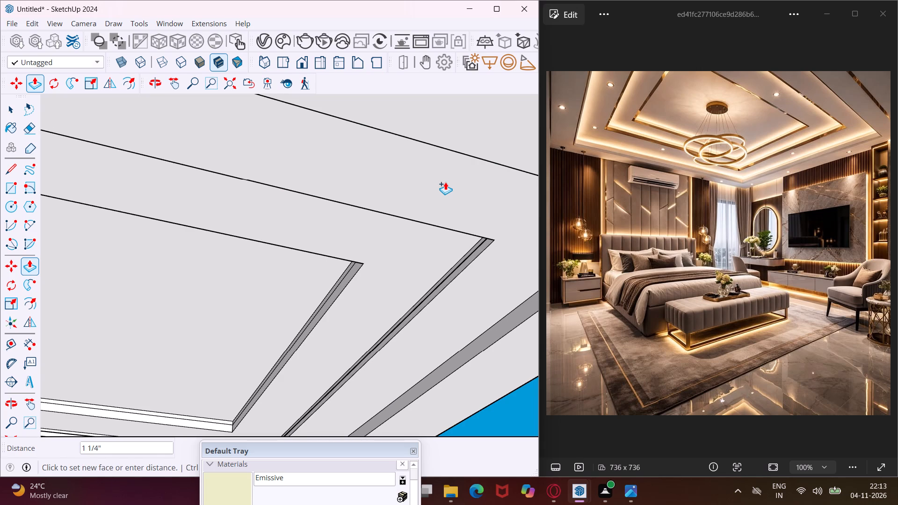
pyautogui.click(445, 182)
# Push/Pull the ceiling border surrounding the outermost recess by 1 1/4" in create-new-face mode.
pyautogui.scroll(-3, 312, 194)
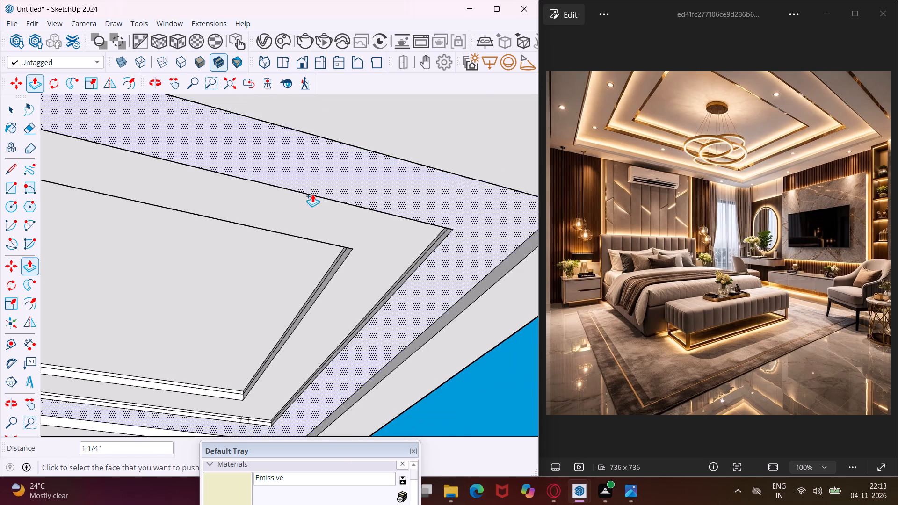
pyautogui.scroll(-2, 312, 194)
pyautogui.click(468, 310)
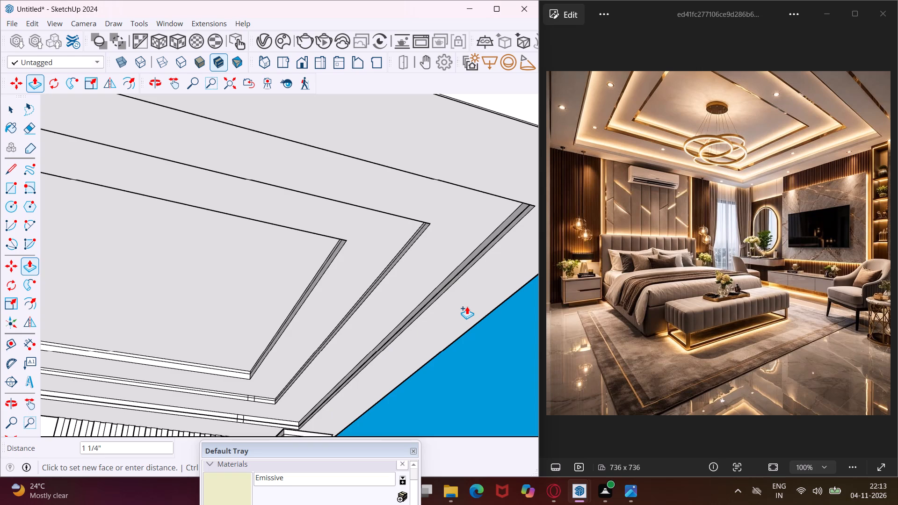
pyautogui.click(467, 306)
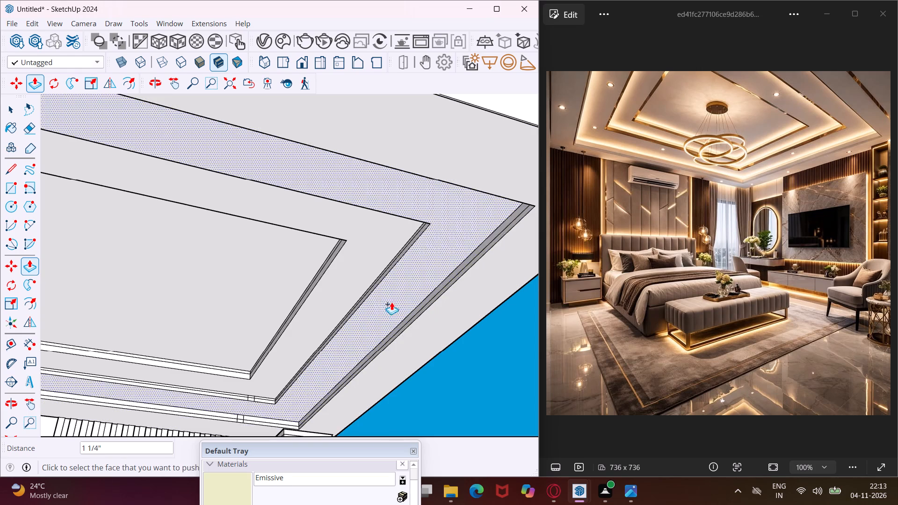
pyautogui.scroll(-5, 330, 277)
pyautogui.press('Escape')
pyautogui.press('space')
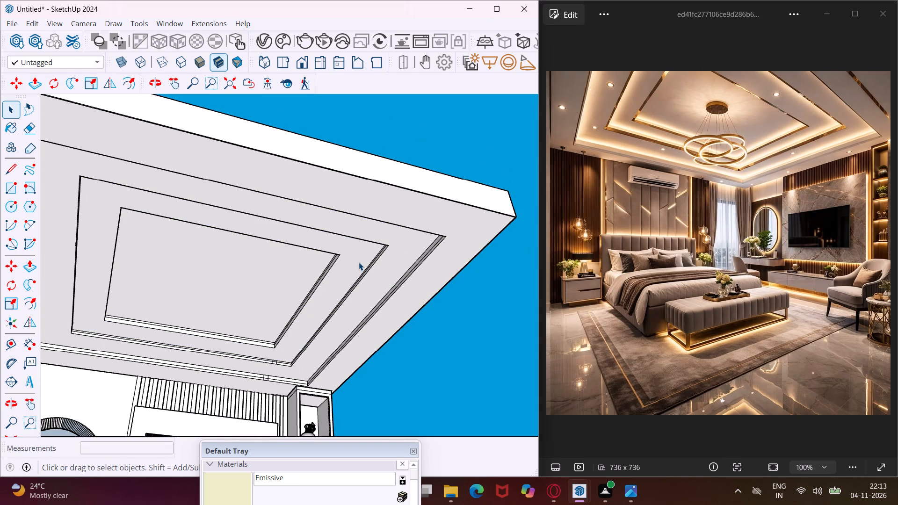
pyautogui.scroll(-2, 323, 271)
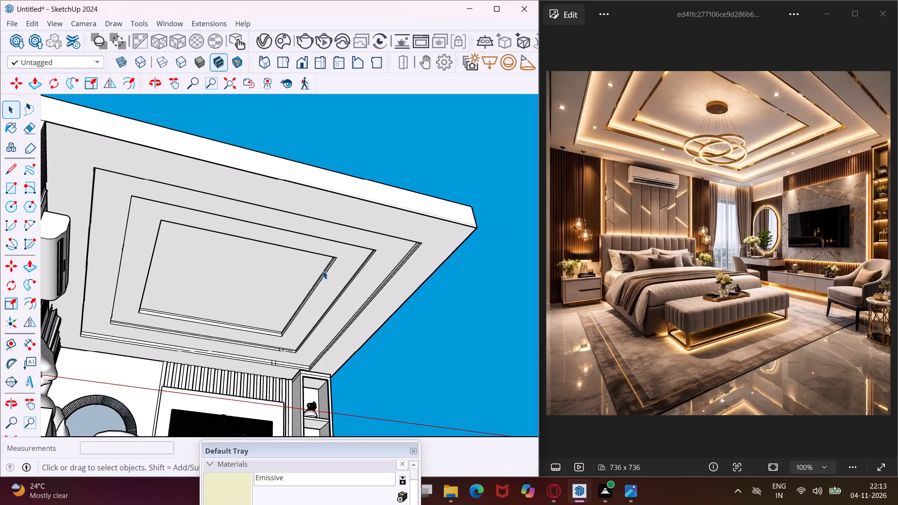
# Search the Cosmos library for gold and add the Gold 10k material to the V-Ray scene.
pyautogui.click(266, 42)
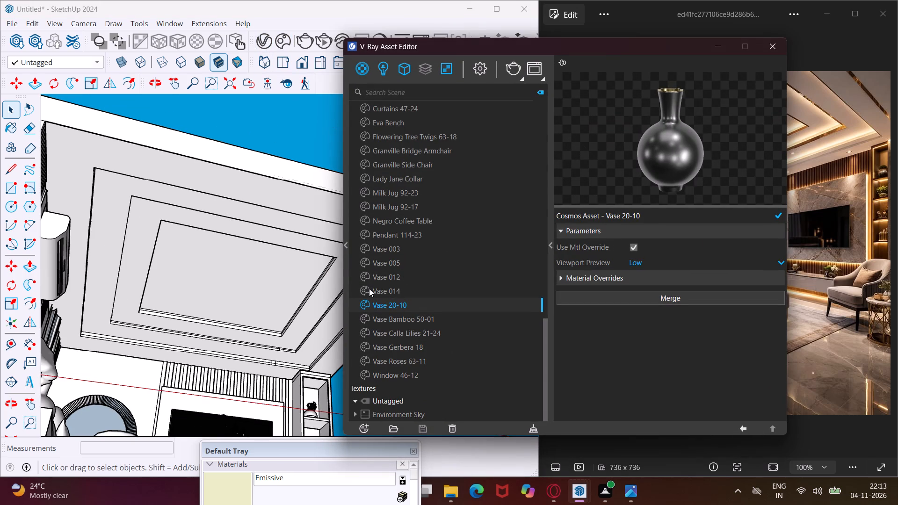
pyautogui.click(347, 246)
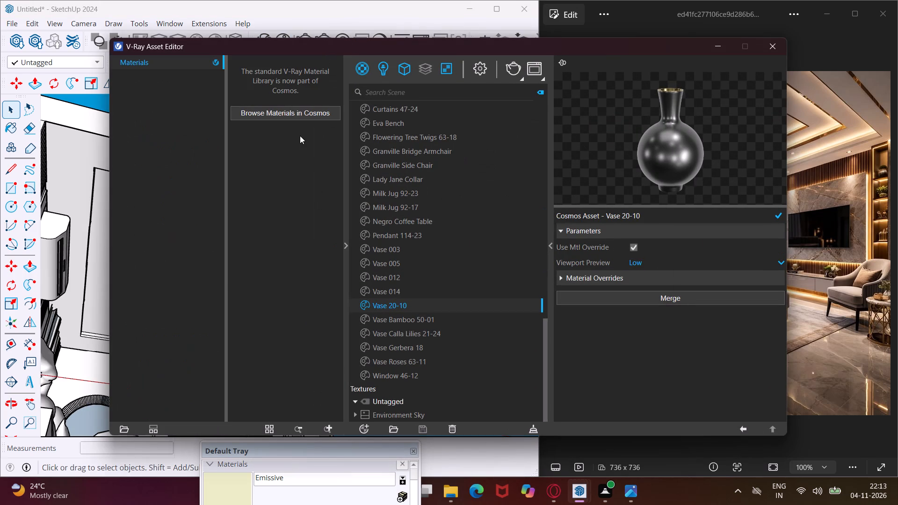
pyautogui.click(300, 114)
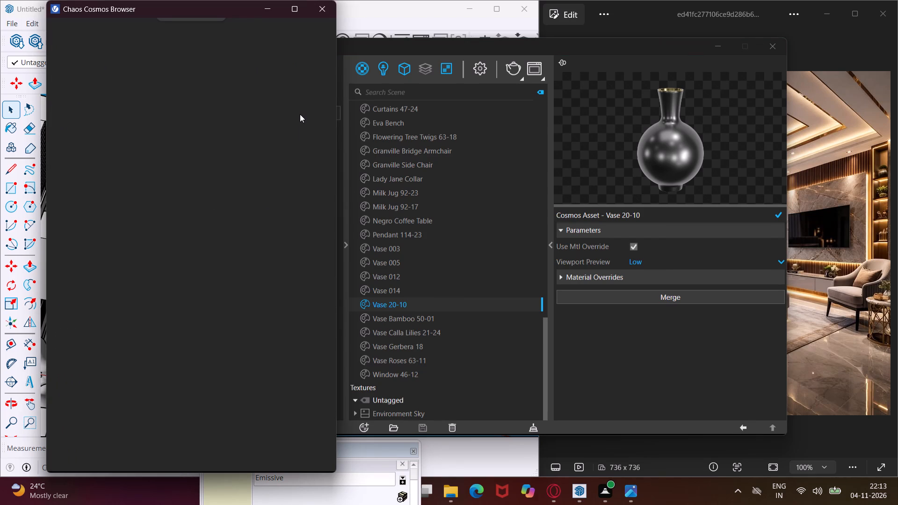
pyautogui.click(263, 14)
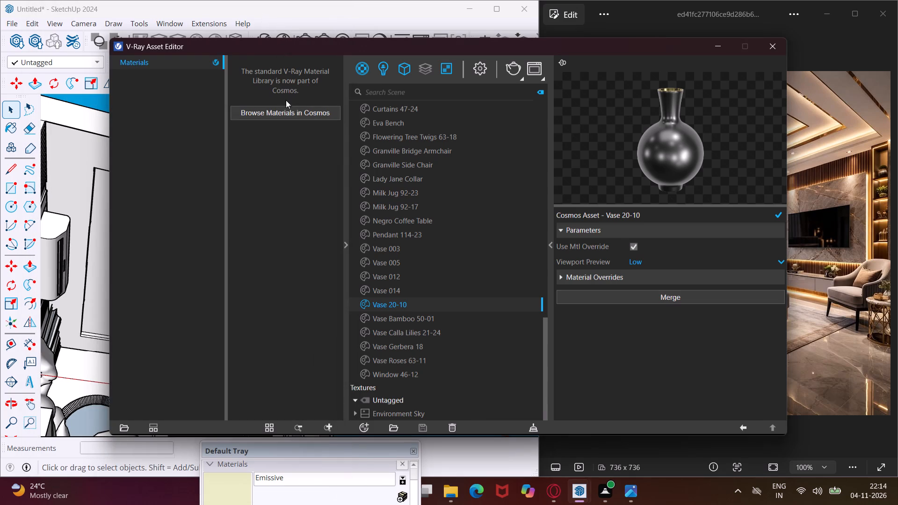
pyautogui.click(287, 107)
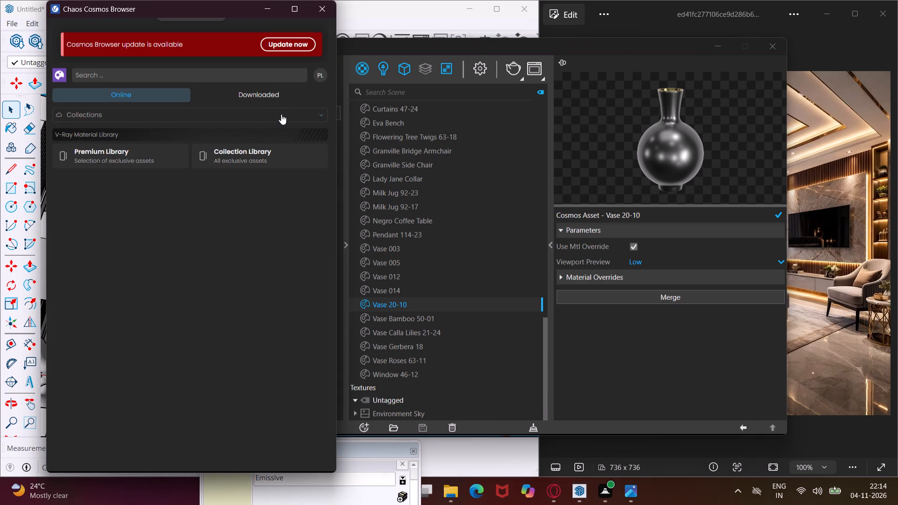
pyautogui.click(234, 111)
pyautogui.click(123, 157)
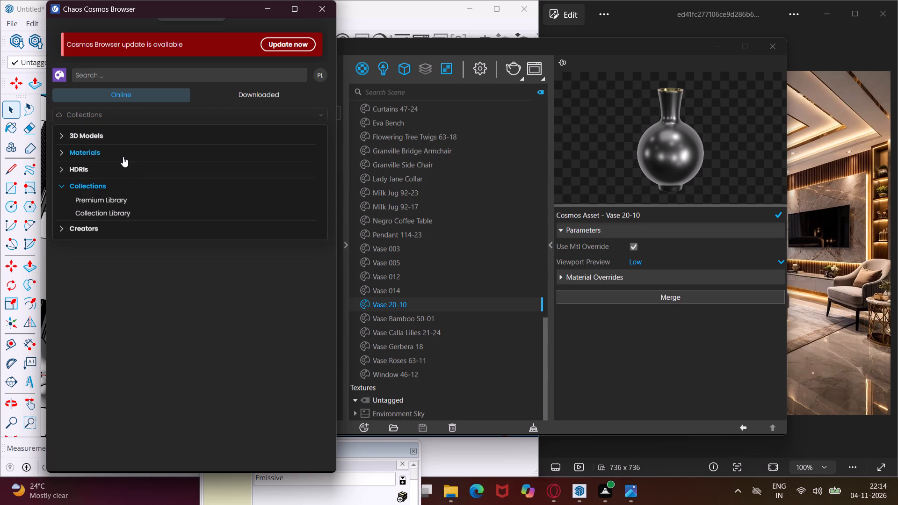
pyautogui.click(165, 72)
pyautogui.click(159, 76)
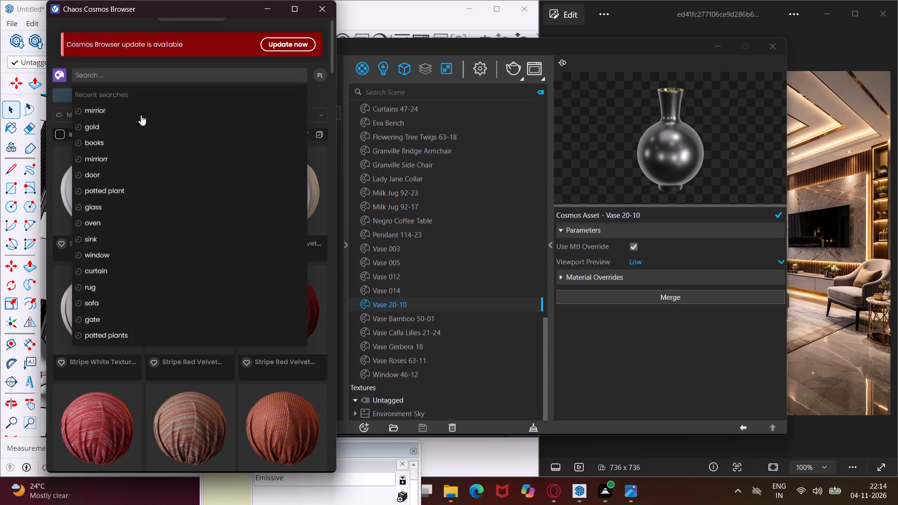
pyautogui.click(138, 130)
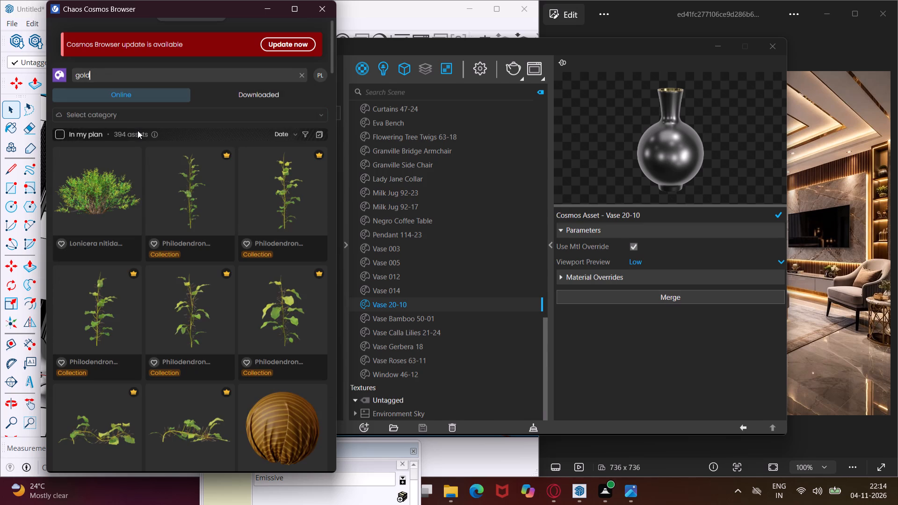
pyautogui.scroll(-4, 185, 264)
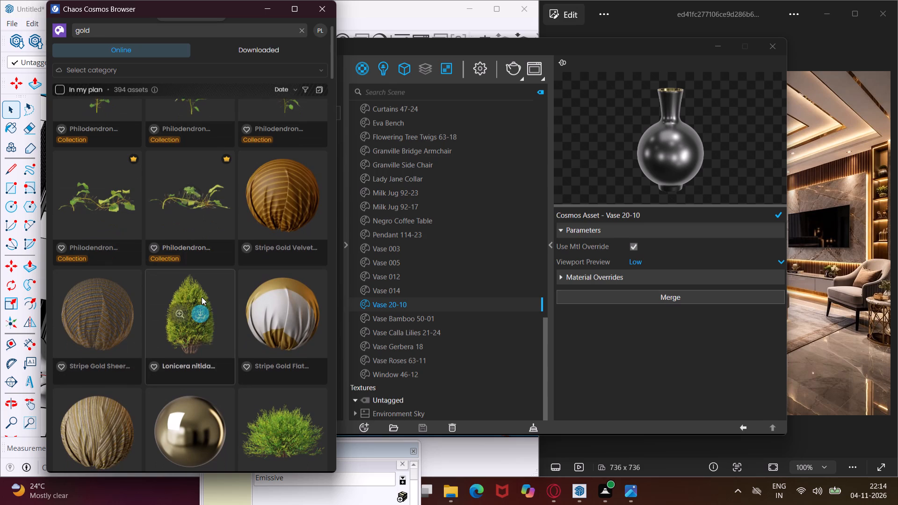
pyautogui.scroll(-3, 202, 297)
pyautogui.click(198, 260)
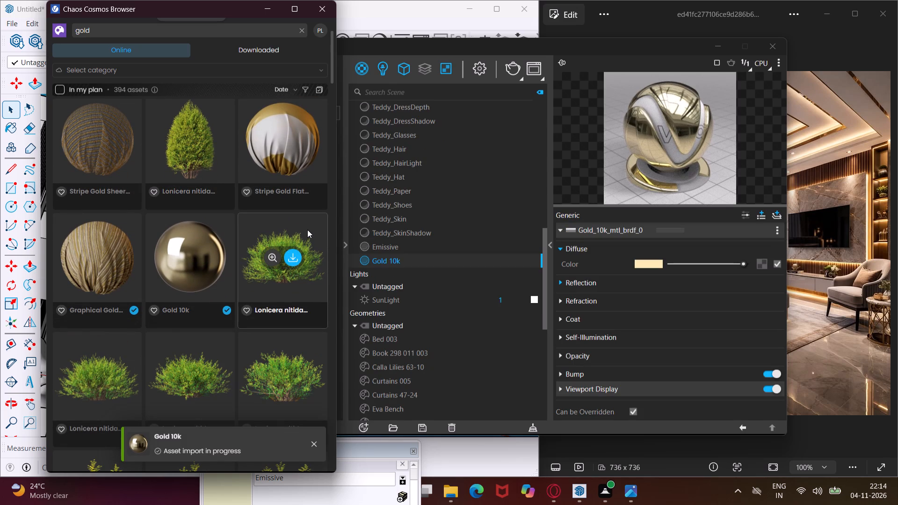
pyautogui.click(264, 13)
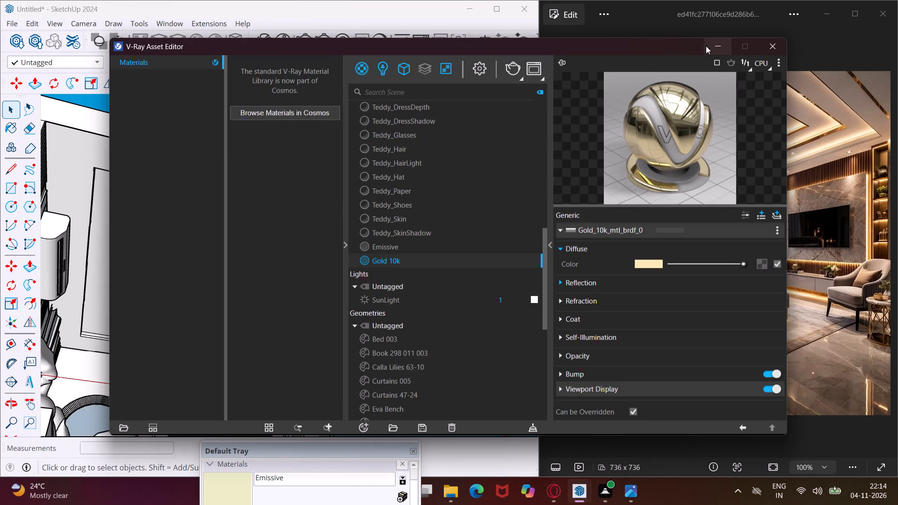
pyautogui.click(712, 45)
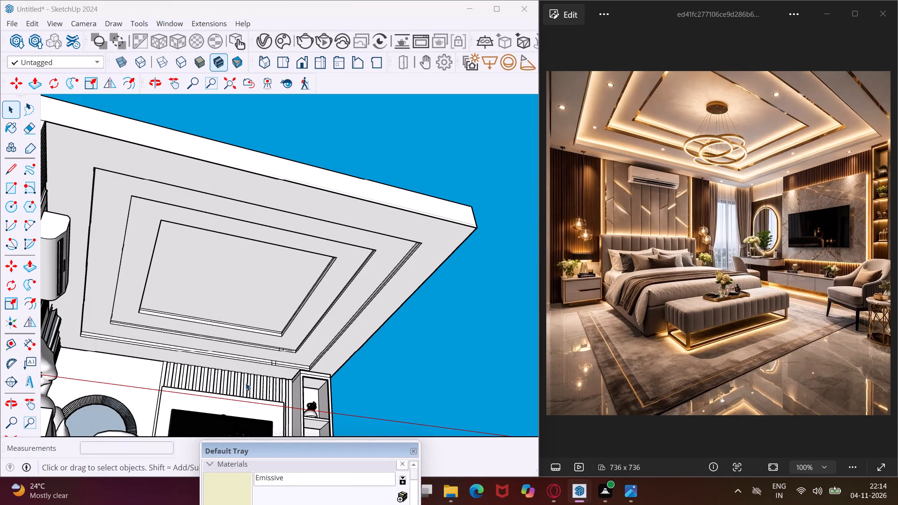
# Paint the lower bands of the inner and middle ceiling recesses with Gold 10k on the side opposite the air-conditioner wall.
pyautogui.scroll(-1, 246, 382)
pyautogui.click(264, 37)
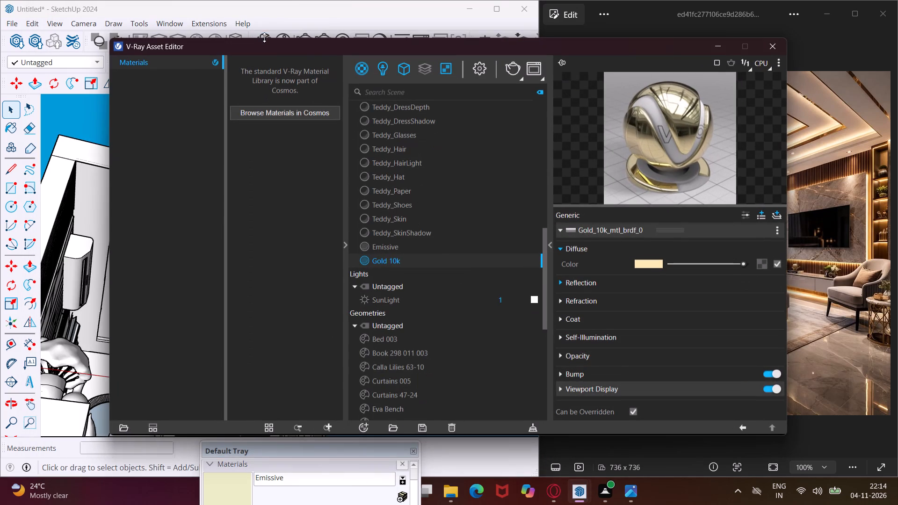
pyautogui.doubleClick(494, 258)
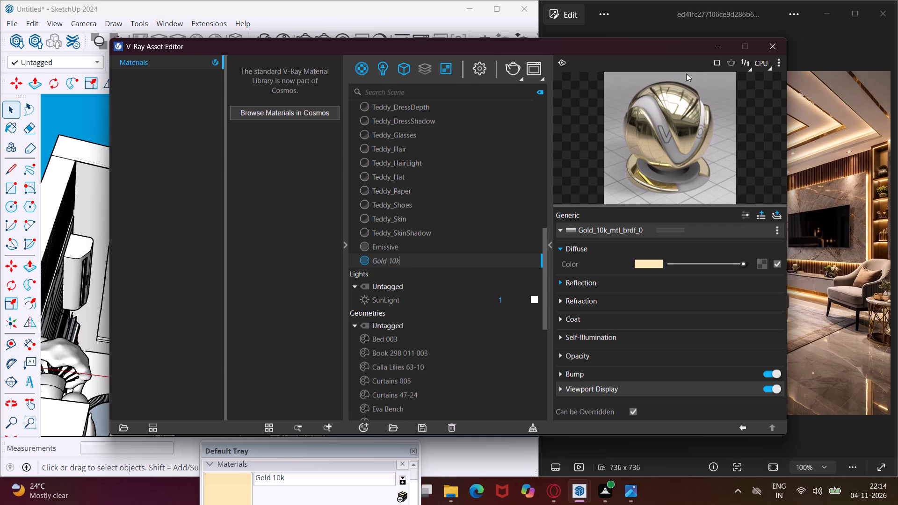
pyautogui.click(712, 43)
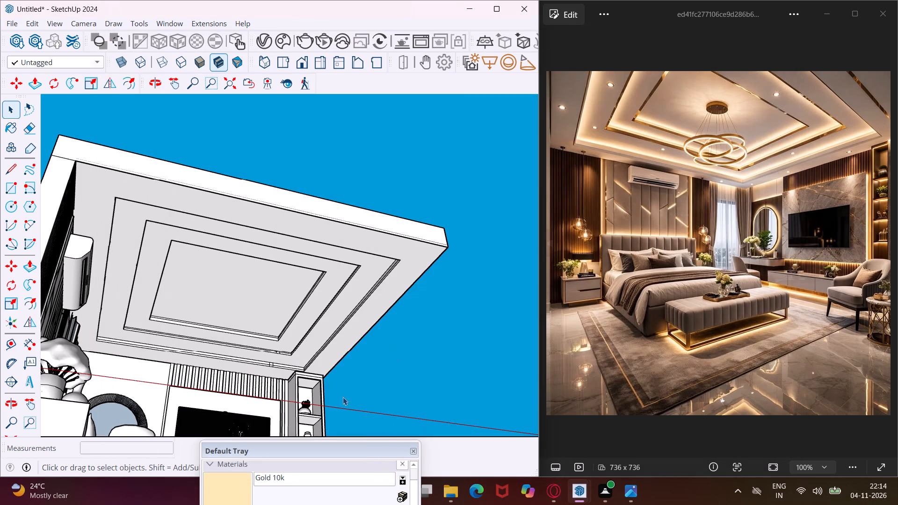
pyautogui.click(224, 491)
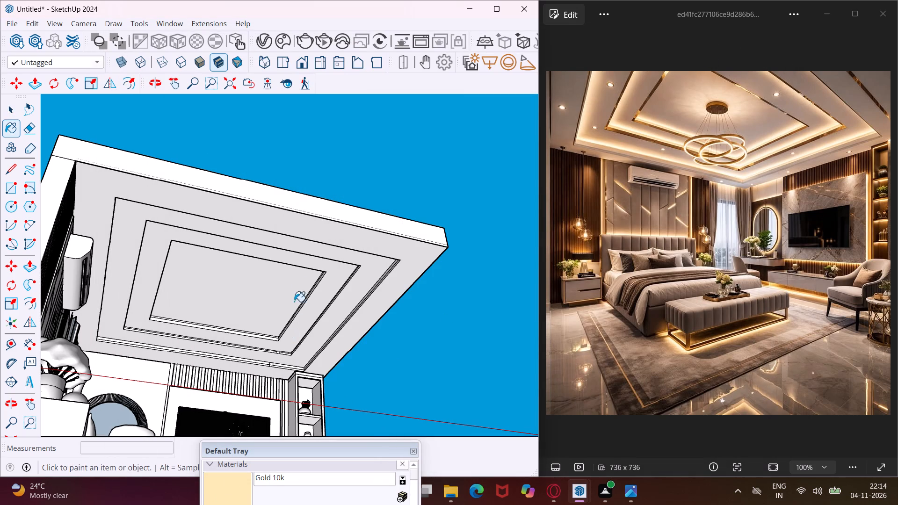
pyautogui.scroll(15, 304, 276)
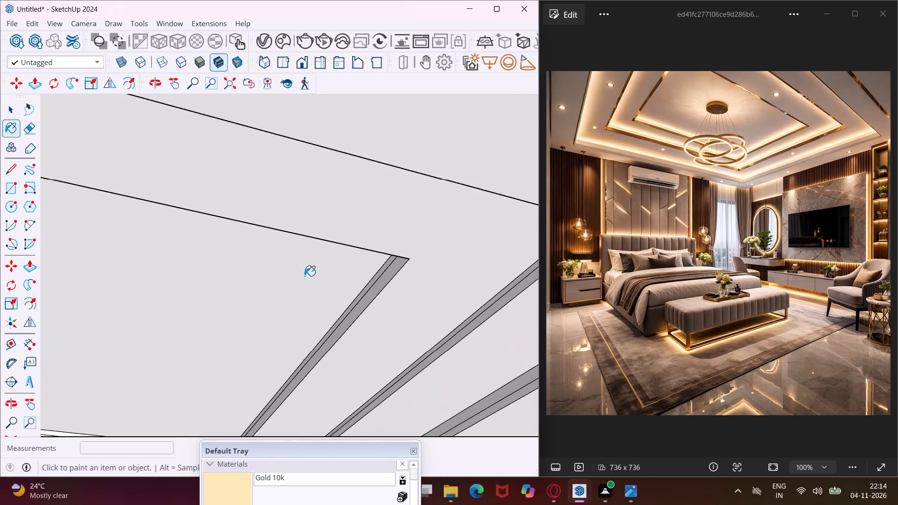
pyautogui.click(378, 299)
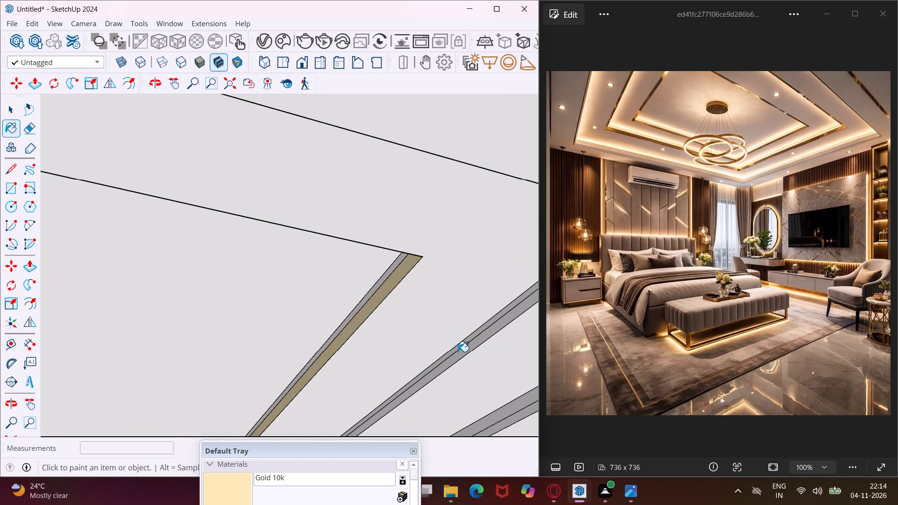
pyautogui.click(460, 354)
# Paint the lower bands of the inner and middle ceiling recesses with Gold 10k along the TV-wall side, including the middle band's short segments.
pyautogui.scroll(-7, 308, 310)
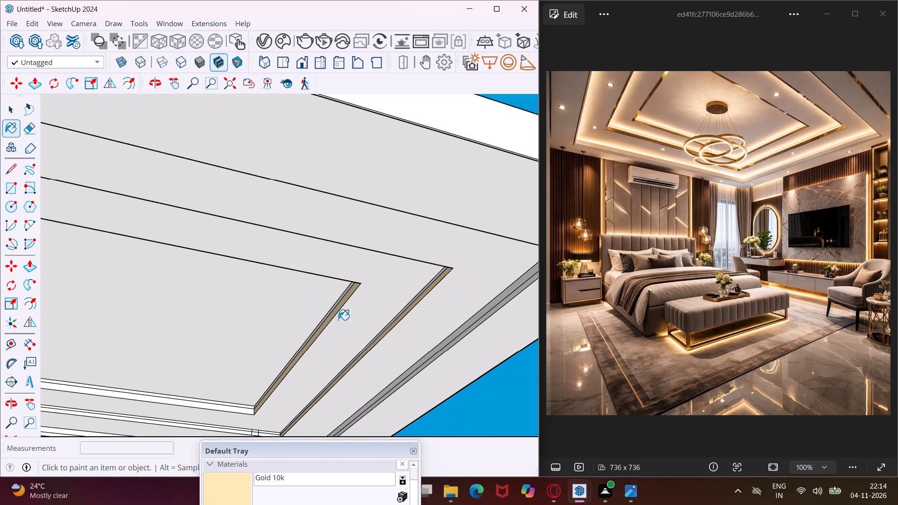
pyautogui.scroll(-5, 423, 300)
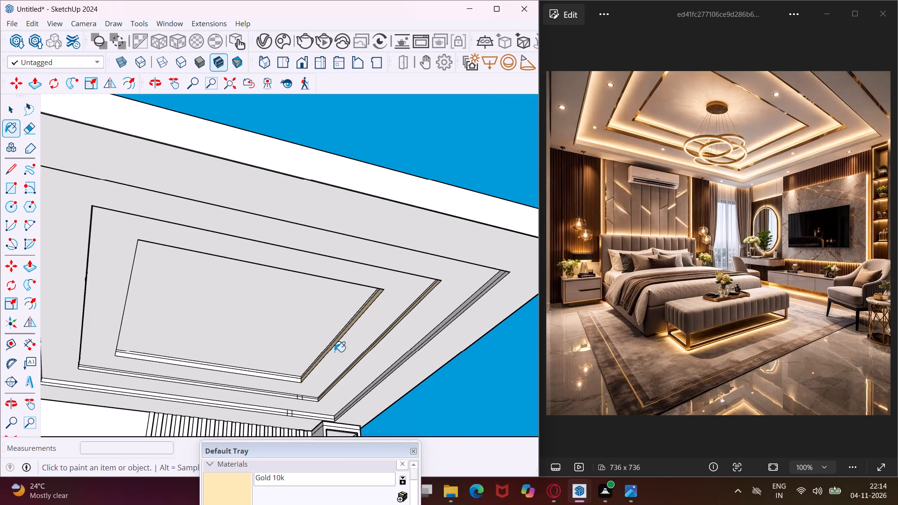
pyautogui.scroll(13, 291, 380)
pyautogui.click(291, 380)
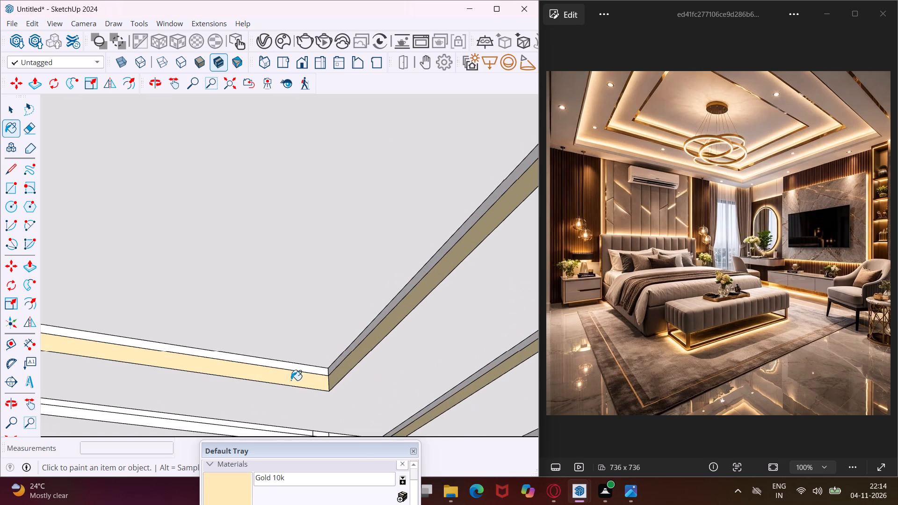
pyautogui.click(239, 433)
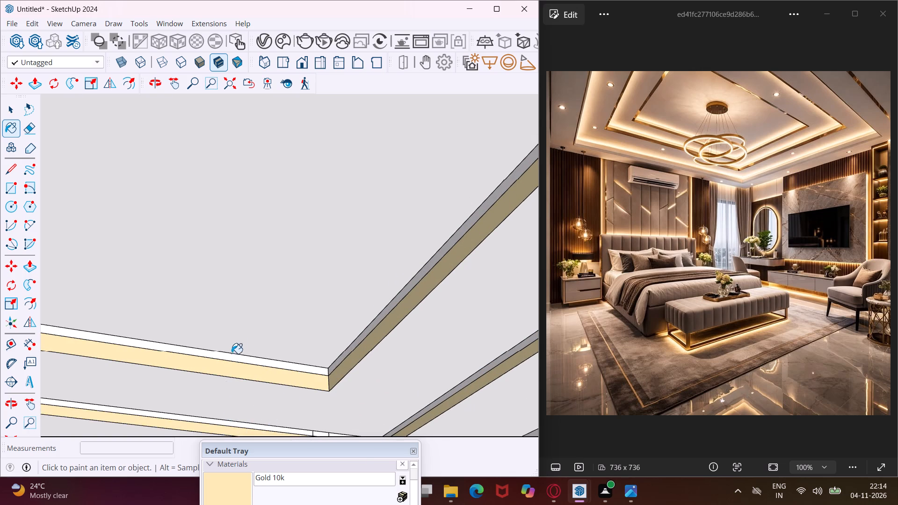
pyautogui.scroll(-4, 235, 345)
pyautogui.scroll(7, 296, 420)
pyautogui.click(297, 411)
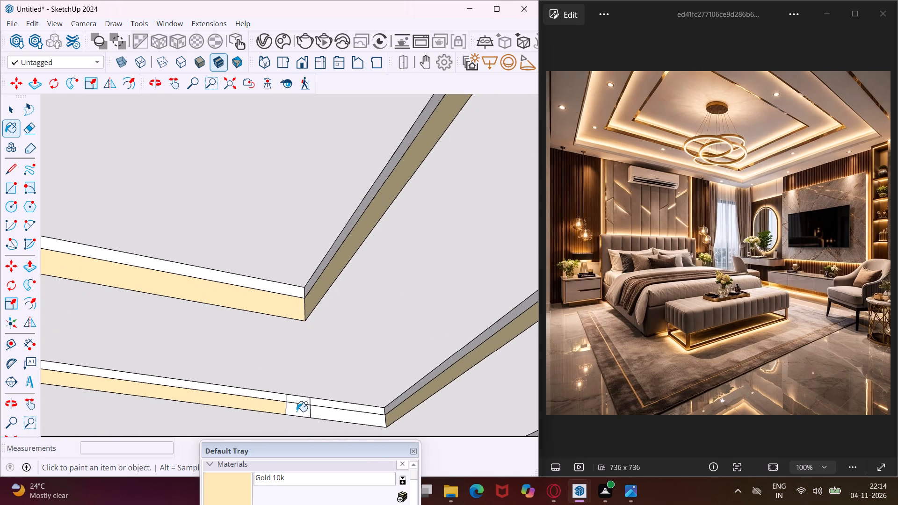
pyautogui.click(325, 416)
# Paint the lower band of the middle ceiling recess with Gold 10k along the air-conditioner wall side, including its short segment.
pyautogui.scroll(-10, 306, 399)
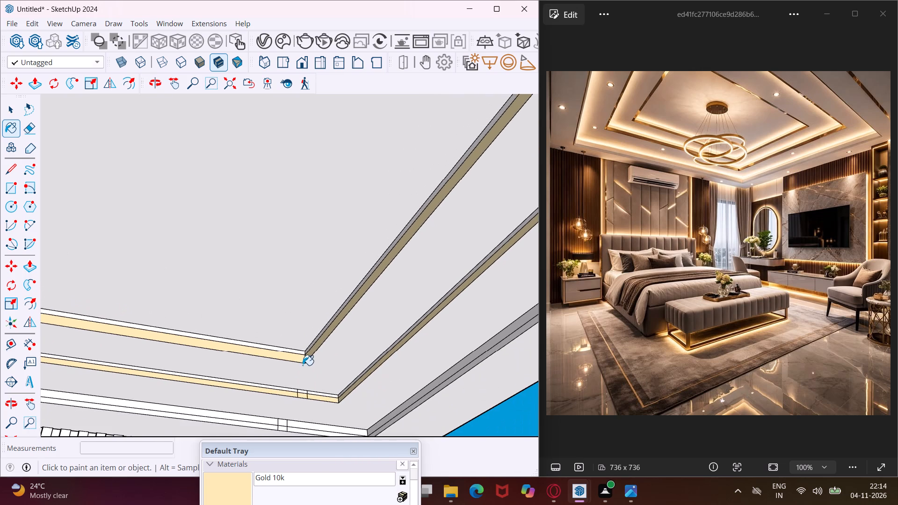
pyautogui.scroll(-12, 295, 351)
pyautogui.moveTo(295, 340); pyautogui.dragTo(145, 347, button='middle')
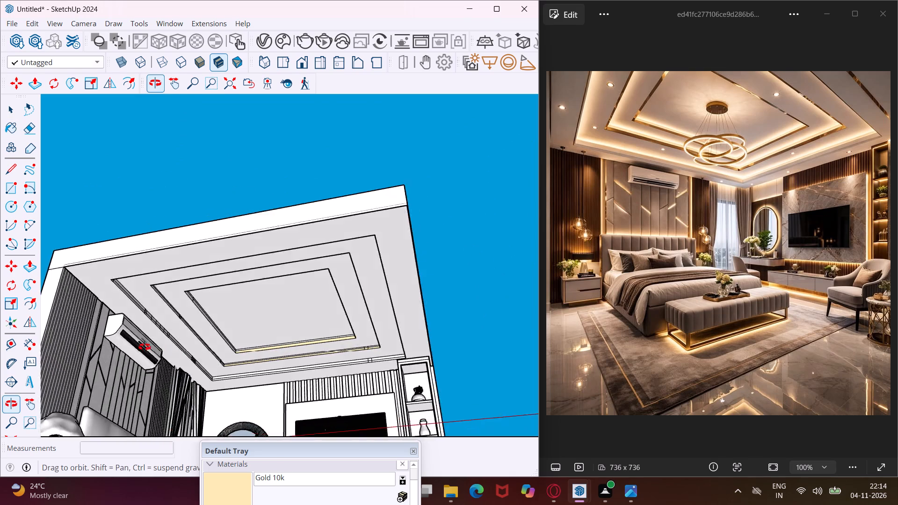
pyautogui.moveTo(145, 347); pyautogui.dragTo(75, 364, button='middle')
pyautogui.scroll(7, 171, 332)
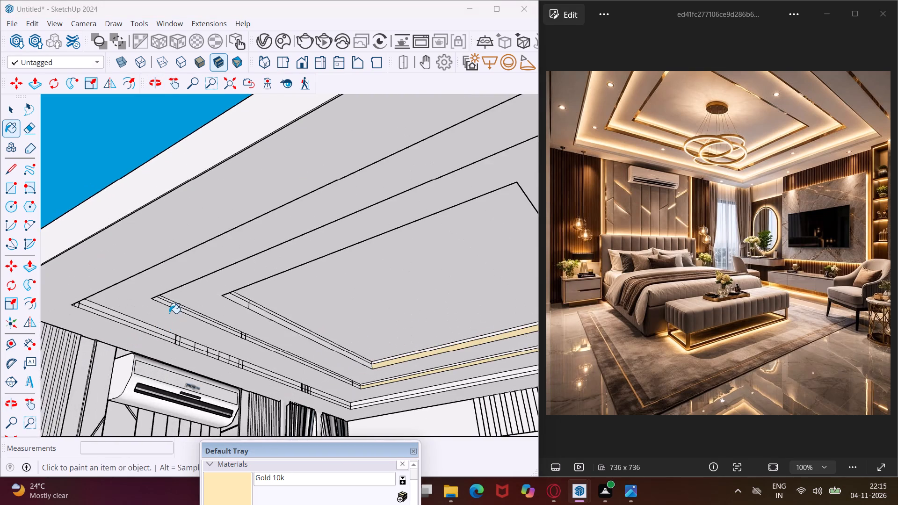
pyautogui.scroll(12, 169, 313)
pyautogui.click(194, 310)
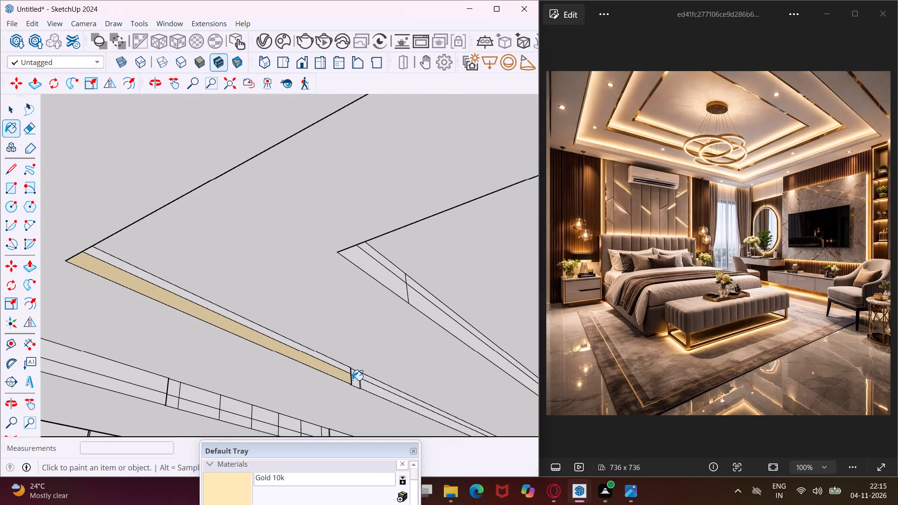
pyautogui.click(355, 385)
pyautogui.scroll(9, 363, 386)
pyautogui.click(363, 386)
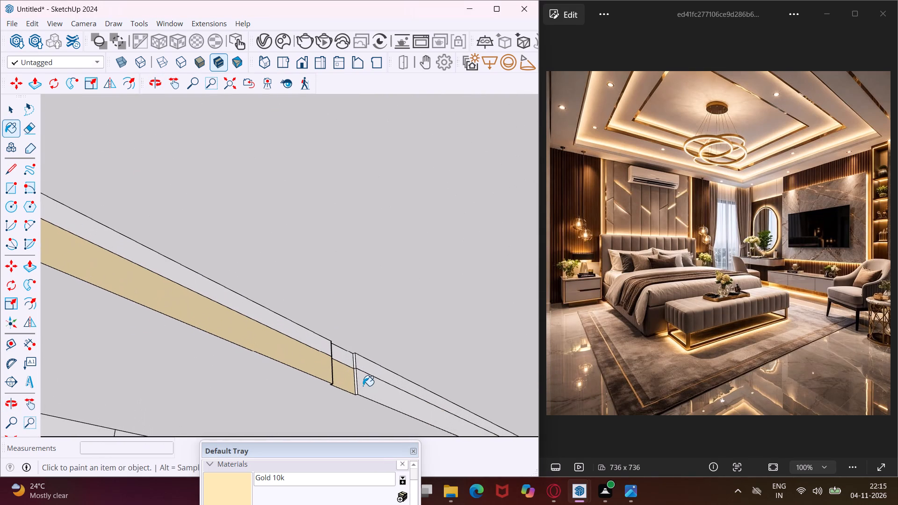
pyautogui.scroll(4, 359, 386)
pyautogui.click(355, 386)
pyautogui.moveTo(350, 386); pyautogui.dragTo(194, 395, button='middle')
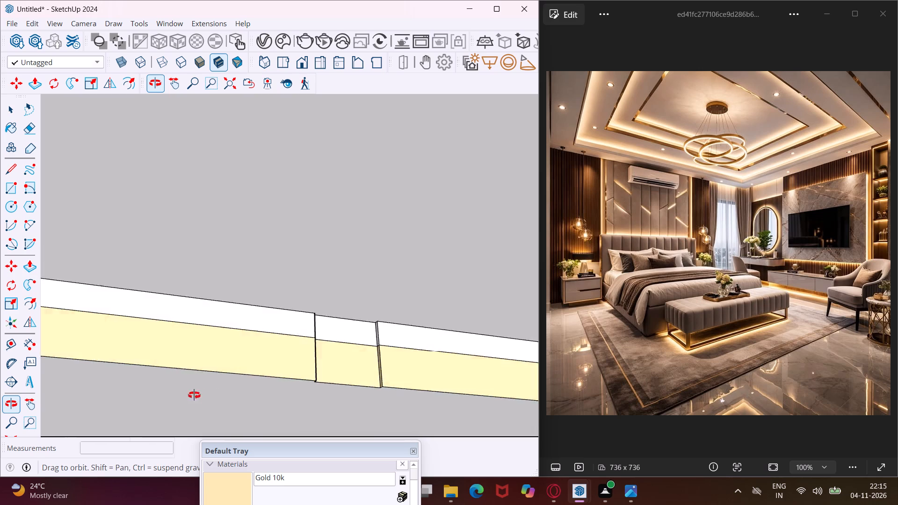
pyautogui.moveTo(194, 395); pyautogui.dragTo(76, 398, button='middle')
pyautogui.moveTo(290, 370); pyautogui.dragTo(179, 388, button='middle')
pyautogui.scroll(2, 257, 370)
pyautogui.click(277, 366)
pyautogui.moveTo(277, 364); pyautogui.dragTo(463, 362, button='middle')
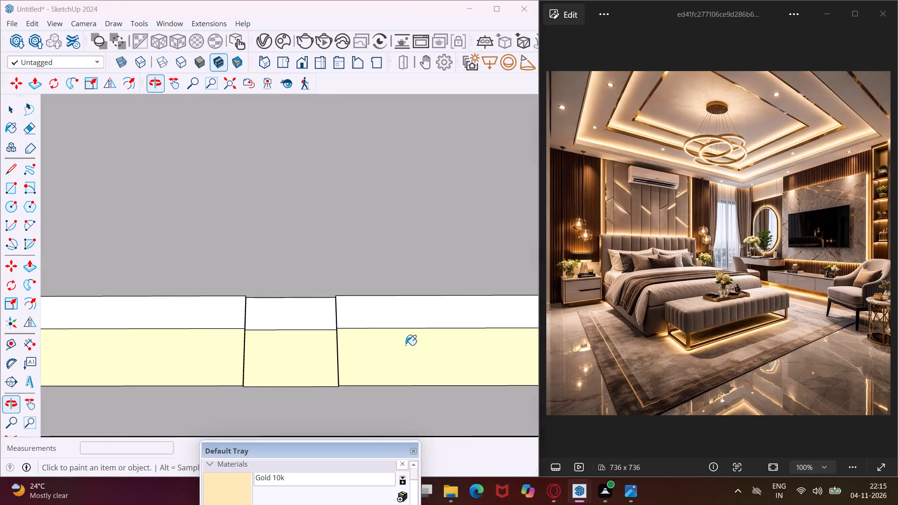
# Paint both segments of the inner ceiling recess's lower band with Gold 10k along the air-conditioner wall side.
pyautogui.scroll(-12, 353, 346)
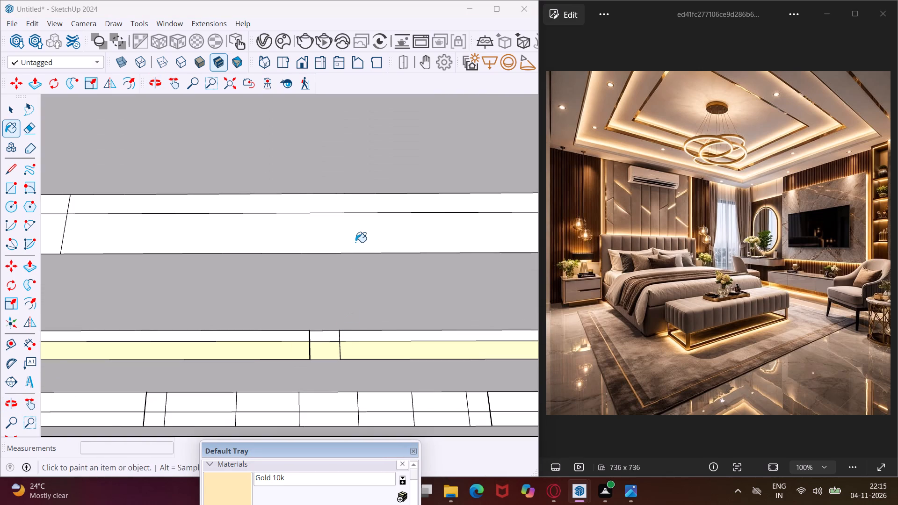
pyautogui.click(356, 241)
pyautogui.scroll(-5, 341, 251)
pyautogui.click(167, 246)
pyautogui.click(155, 242)
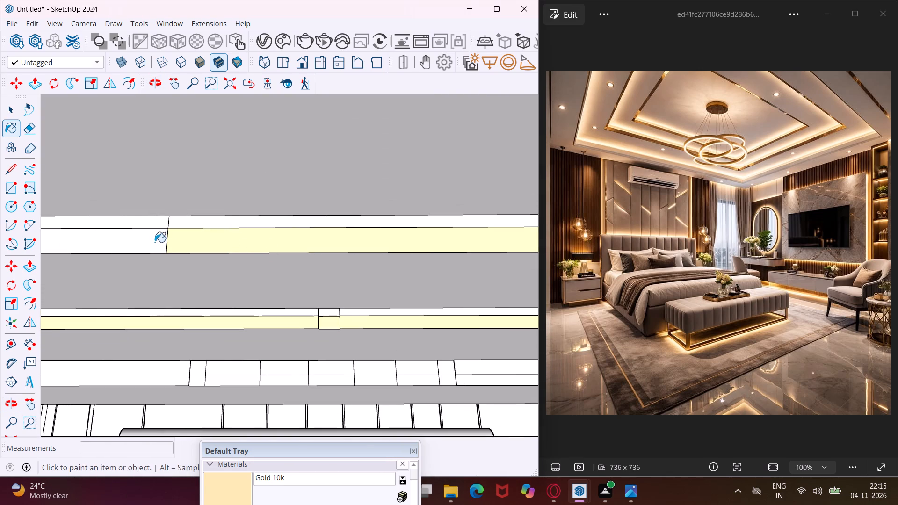
# Paint the middle recess band's short end segment and its thin step edge near the curtain corner with Gold 10k.
pyautogui.moveTo(167, 252); pyautogui.dragTo(310, 278, button='middle')
pyautogui.scroll(-5, 283, 267)
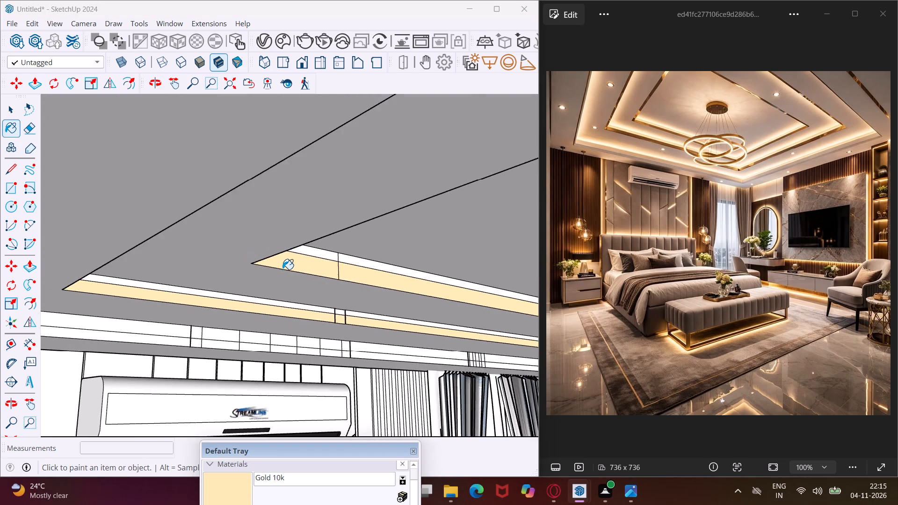
pyautogui.scroll(-10, 282, 269)
pyautogui.scroll(3, 458, 331)
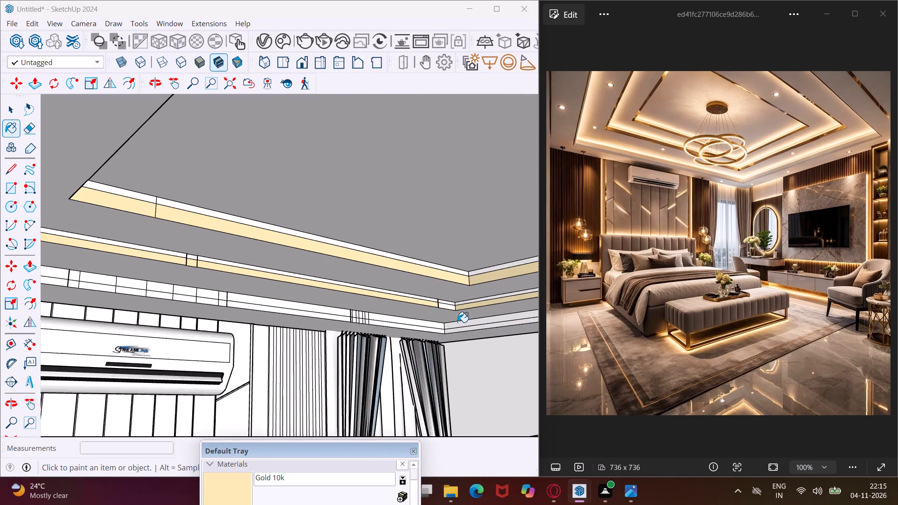
pyautogui.scroll(9, 457, 322)
pyautogui.click(442, 295)
pyautogui.scroll(1, 430, 291)
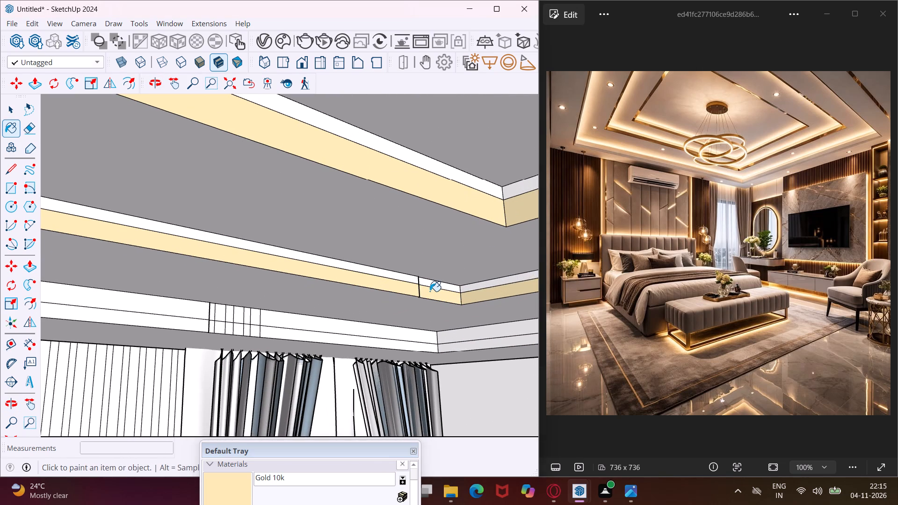
pyautogui.scroll(5, 430, 291)
pyautogui.moveTo(430, 291); pyautogui.dragTo(246, 325, button='middle')
pyautogui.scroll(2, 254, 321)
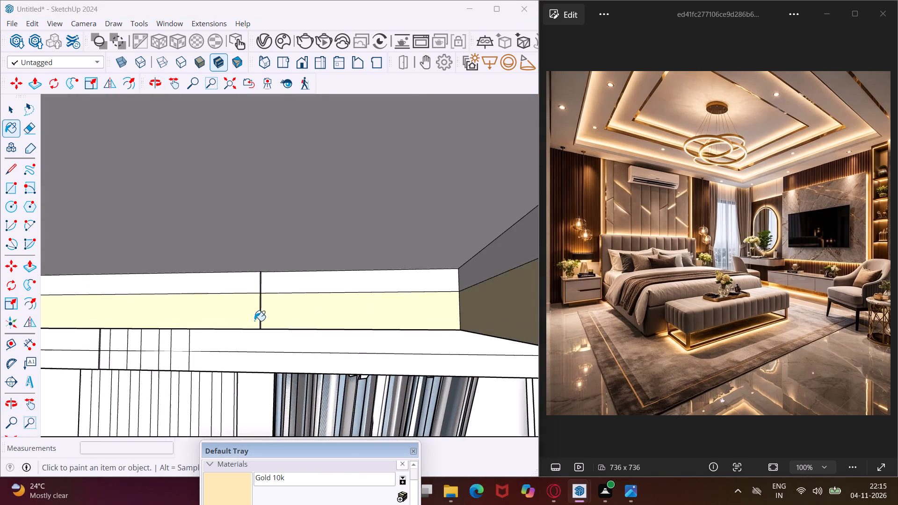
pyautogui.scroll(12, 254, 321)
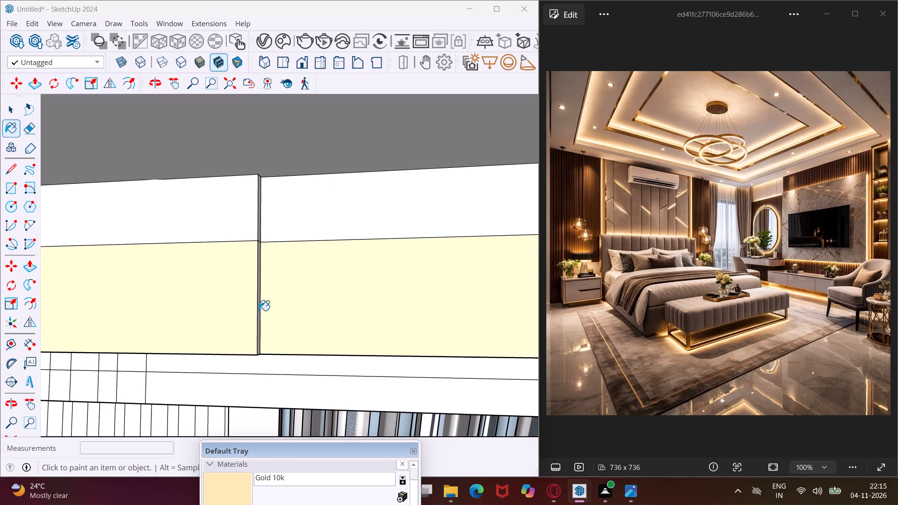
pyautogui.click(258, 310)
pyautogui.moveTo(258, 310); pyautogui.dragTo(254, 304, button='middle')
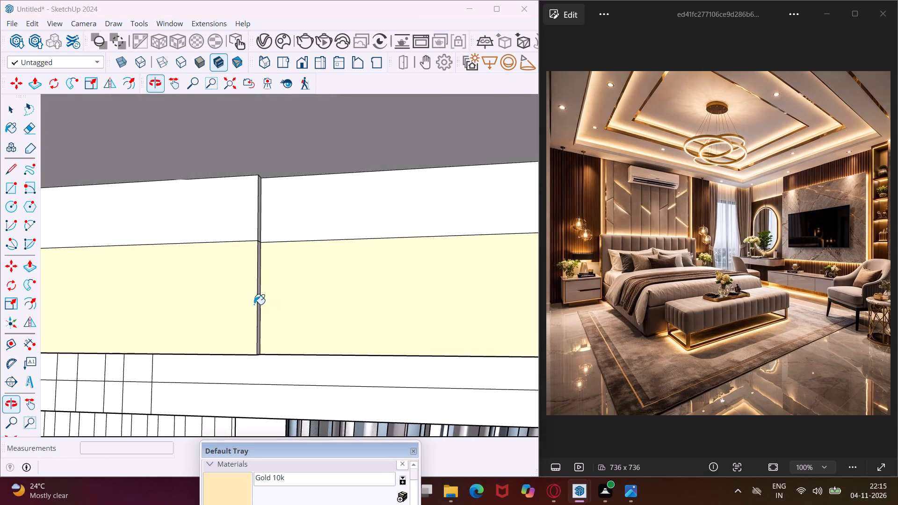
pyautogui.scroll(5, 254, 304)
pyautogui.click(259, 304)
pyautogui.moveTo(260, 304); pyautogui.dragTo(281, 299, button='middle')
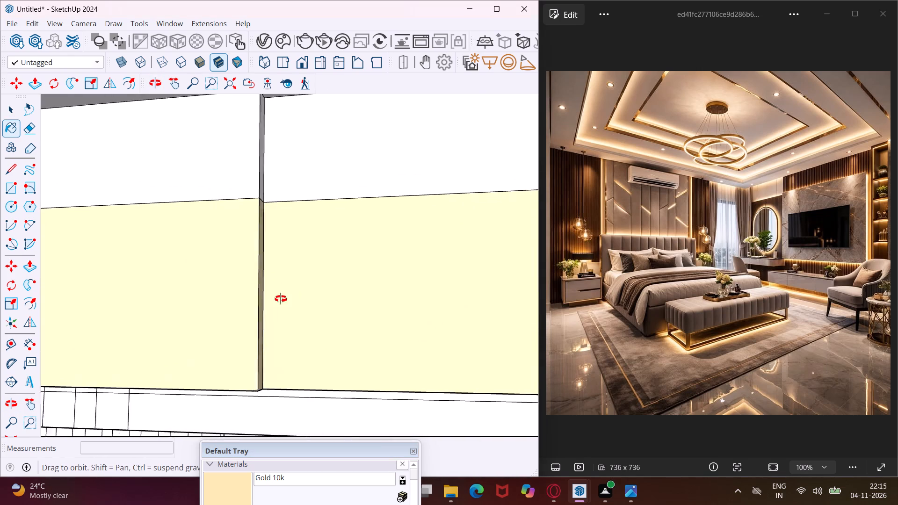
pyautogui.moveTo(281, 299); pyautogui.dragTo(432, 274, button='middle')
pyautogui.scroll(1, 432, 274)
# Paint the lower bands of the inner and middle ceiling recesses with Gold 10k on the side opposite the TV wall.
pyautogui.scroll(-12, 333, 302)
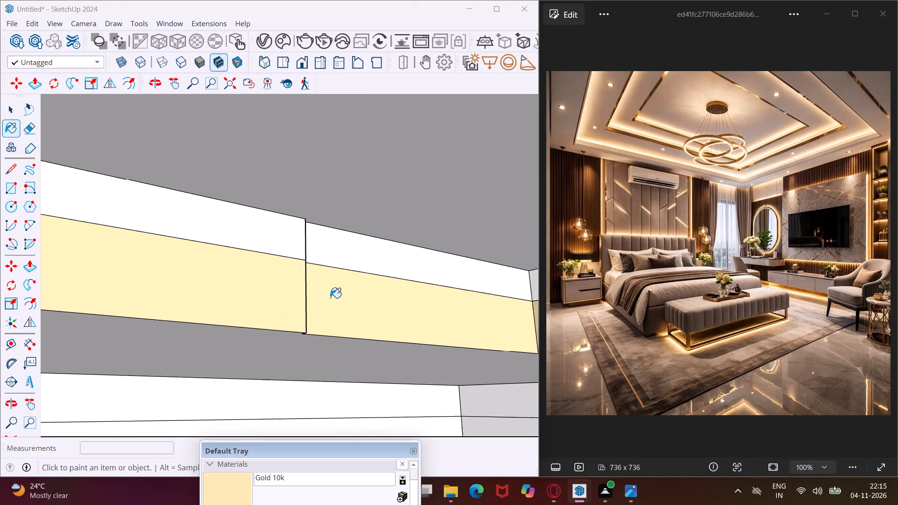
pyautogui.scroll(-10, 330, 298)
pyautogui.scroll(1, 330, 298)
pyautogui.scroll(-10, 330, 298)
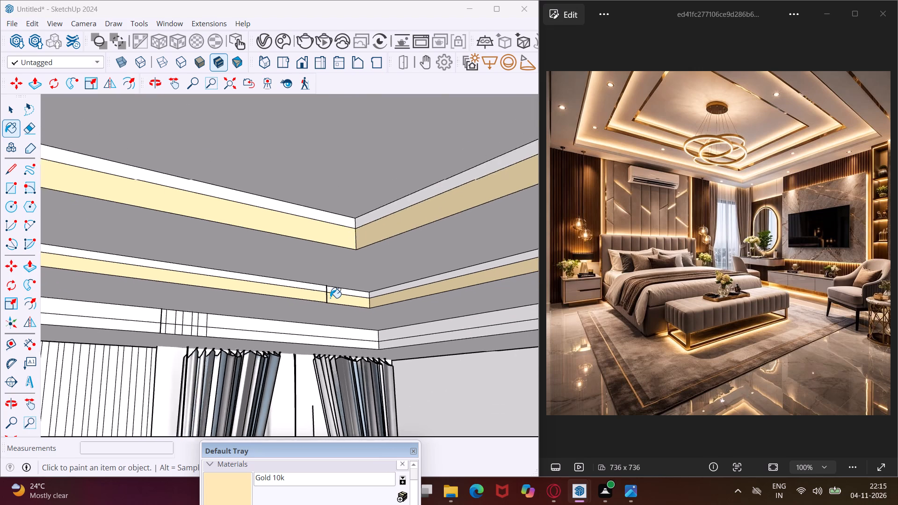
pyautogui.scroll(-11, 330, 298)
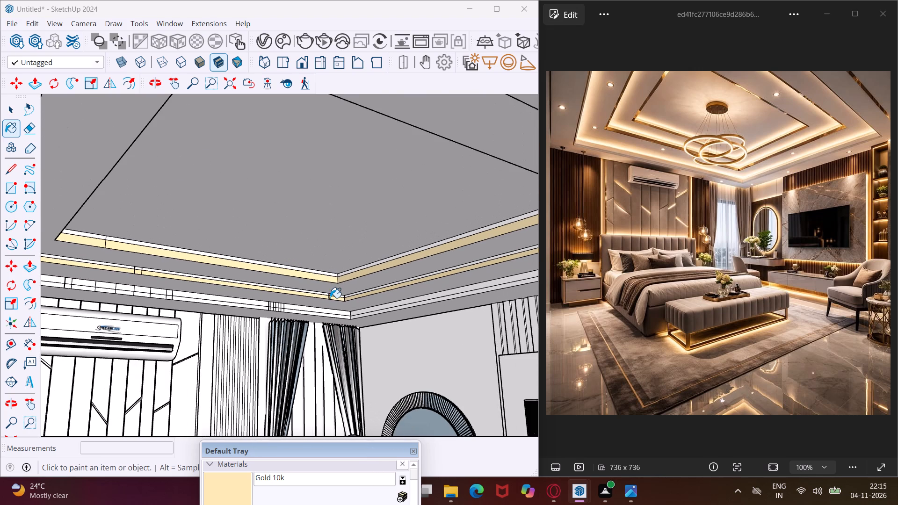
pyautogui.scroll(-4, 330, 298)
pyautogui.moveTo(361, 295); pyautogui.dragTo(296, 295, button='middle')
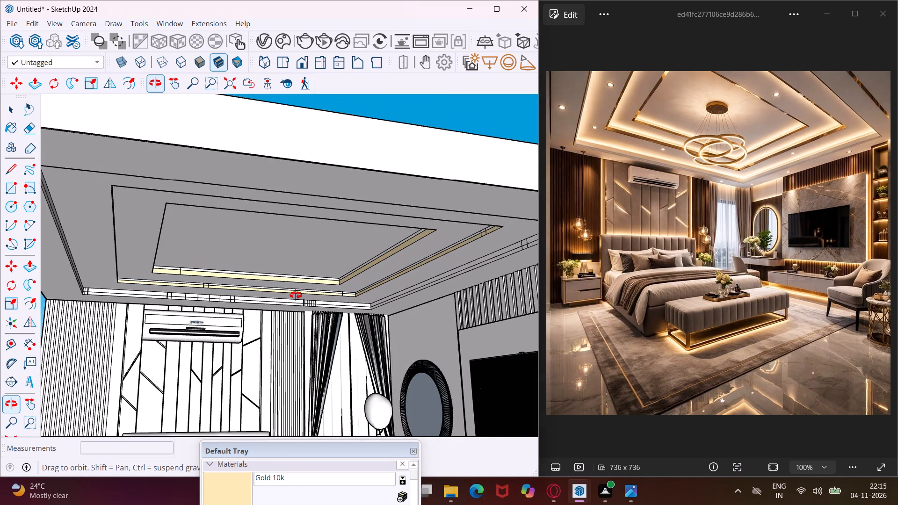
pyautogui.moveTo(296, 295); pyautogui.dragTo(519, 267, button='middle')
pyautogui.scroll(4, 398, 263)
pyautogui.scroll(-4, 281, 309)
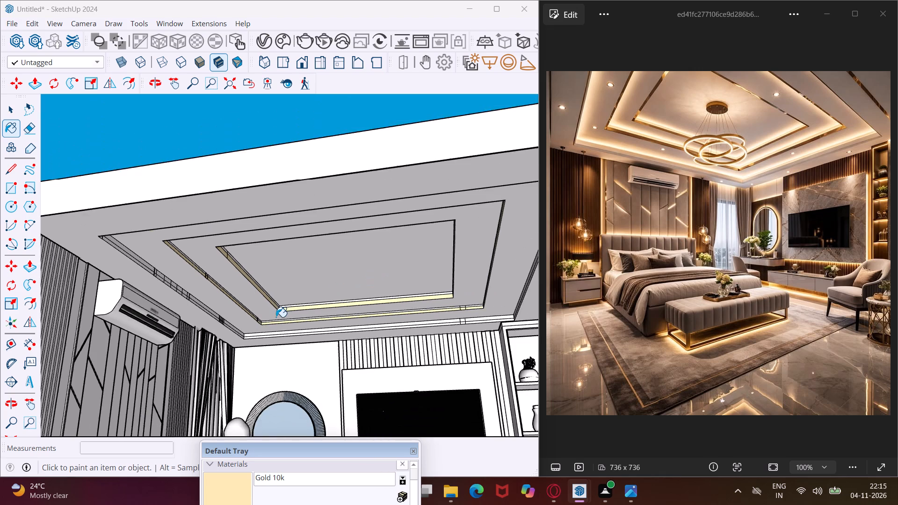
pyautogui.scroll(-4, 276, 317)
pyautogui.moveTo(290, 319); pyautogui.dragTo(447, 320, button='middle')
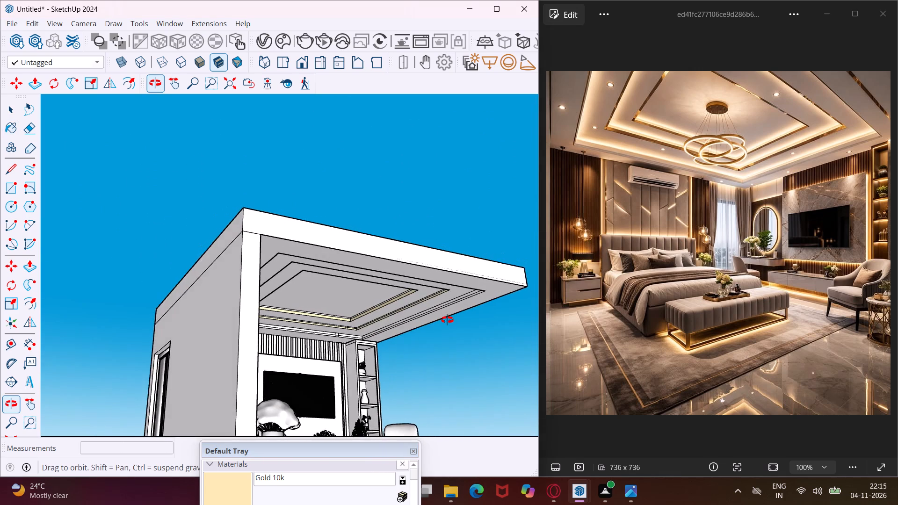
pyautogui.moveTo(447, 320); pyautogui.dragTo(463, 326, button='middle')
pyautogui.scroll(14, 459, 297)
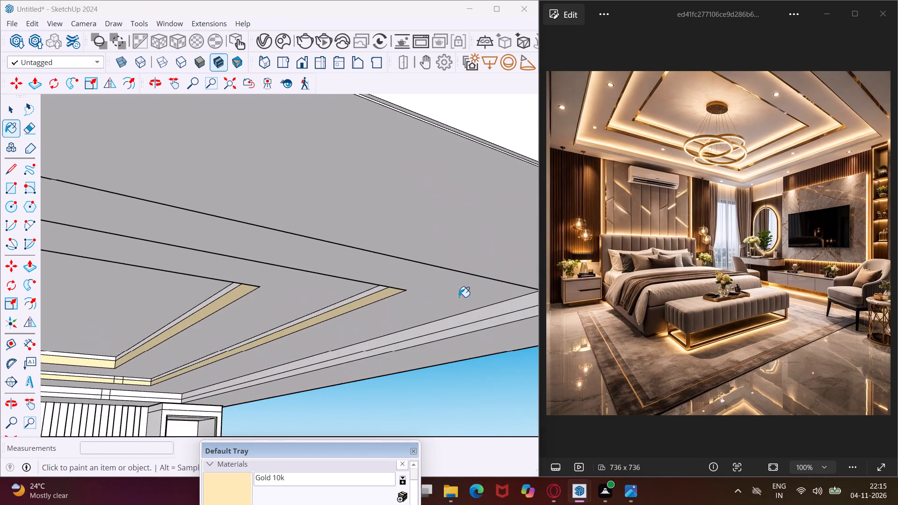
pyautogui.scroll(7, 459, 297)
pyautogui.moveTo(371, 326); pyautogui.dragTo(685, 343, button='middle')
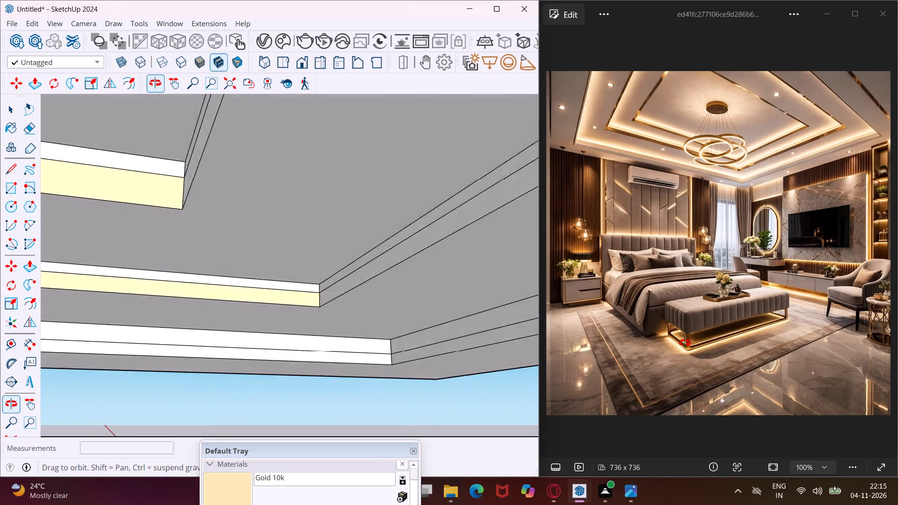
pyautogui.moveTo(685, 343); pyautogui.dragTo(720, 373, button='middle')
pyautogui.click(307, 195)
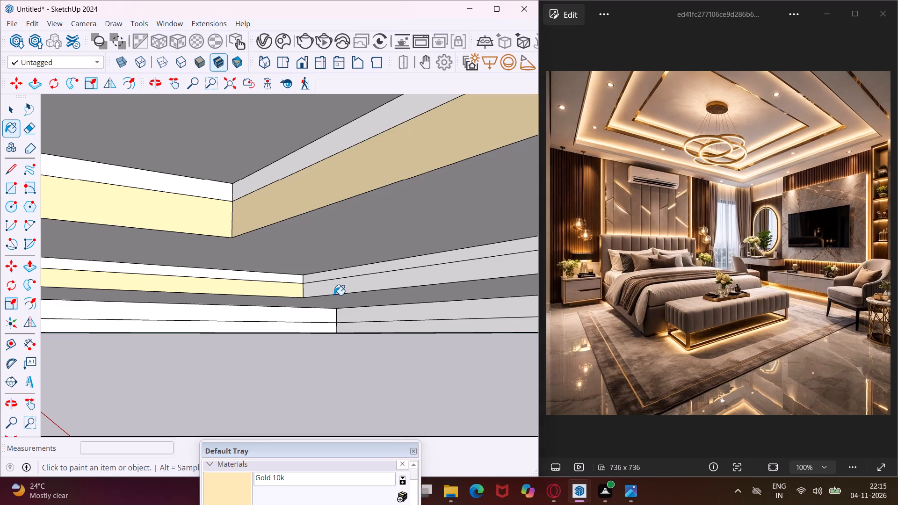
pyautogui.click(335, 296)
pyautogui.click(334, 293)
pyautogui.moveTo(349, 303); pyautogui.dragTo(79, 282, button='middle')
pyautogui.scroll(-5, 313, 310)
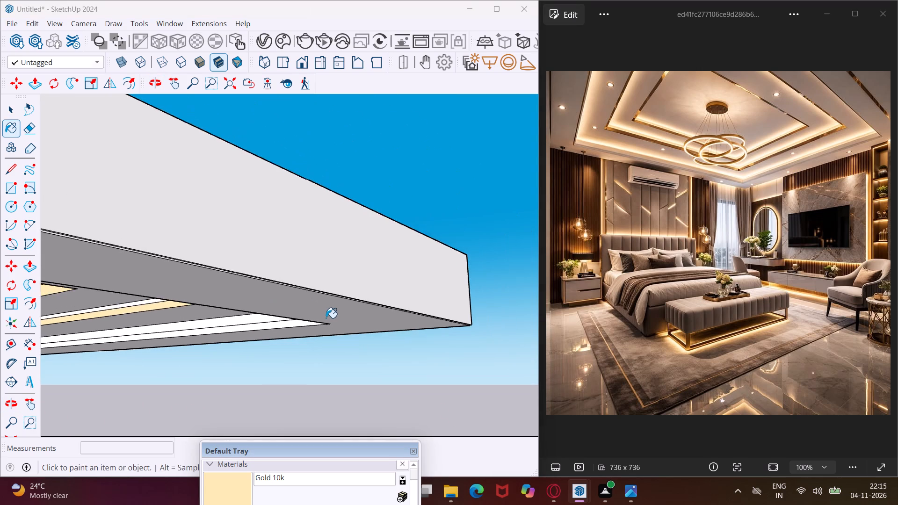
pyautogui.scroll(-12, 326, 318)
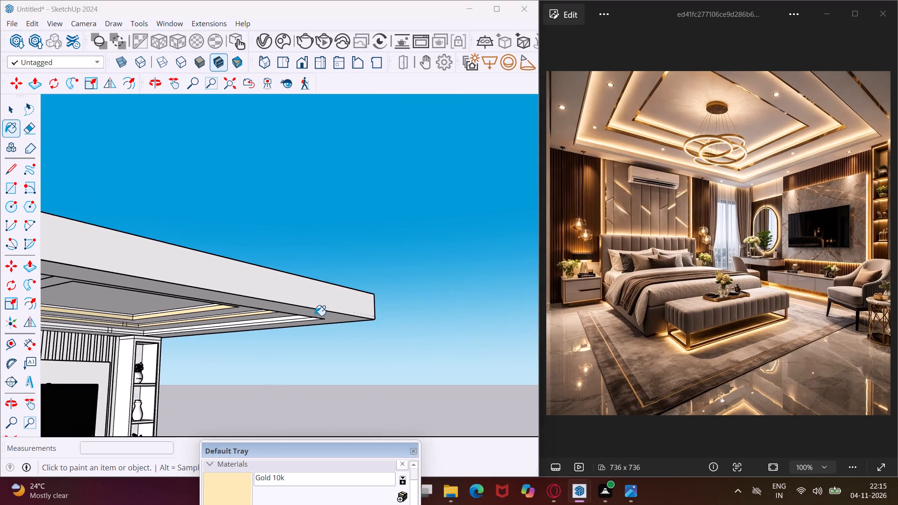
pyautogui.scroll(-2, 315, 316)
pyautogui.press('Escape')
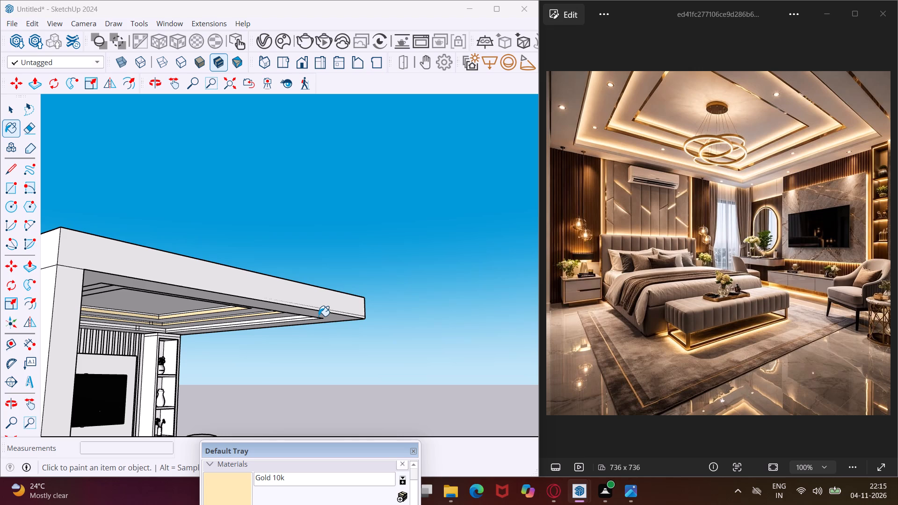
pyautogui.press('space')
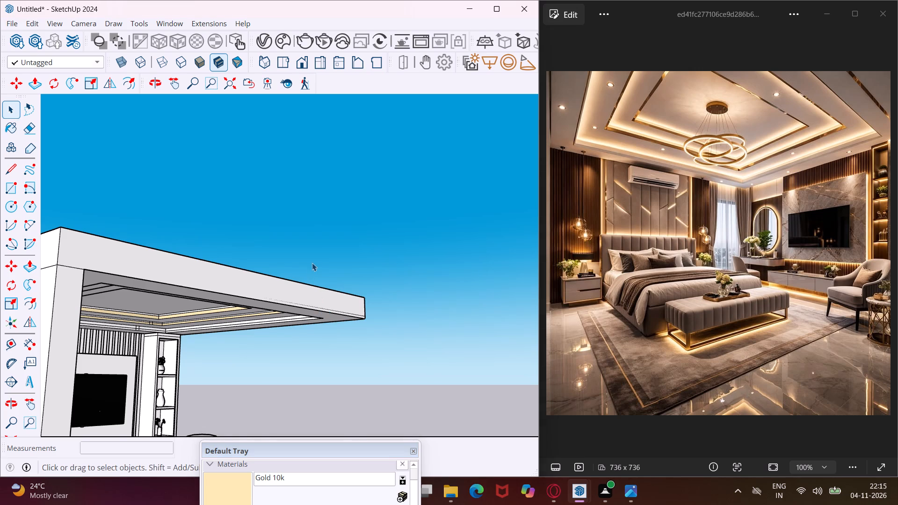
# Paint the drawer-front border and the divider strip of the front bedside nightstand with Gold 10k.
pyautogui.scroll(-5, 312, 262)
pyautogui.moveTo(326, 322); pyautogui.dragTo(119, 375, button='middle')
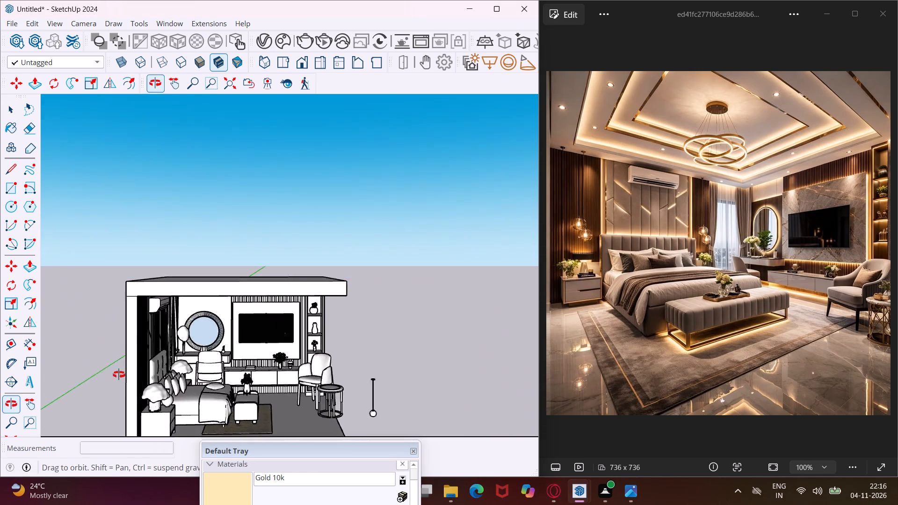
pyautogui.moveTo(119, 375); pyautogui.dragTo(101, 380, button='middle')
pyautogui.click(226, 484)
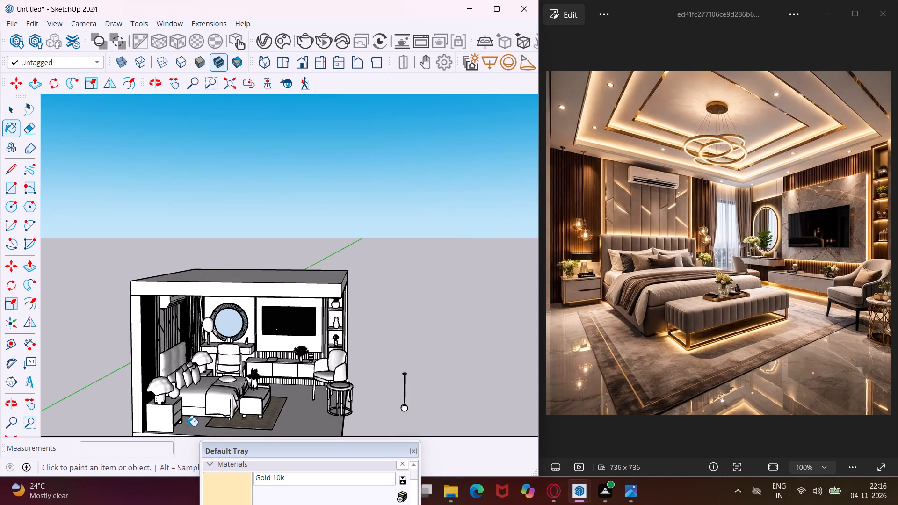
pyautogui.scroll(-5, 221, 338)
pyautogui.moveTo(255, 337); pyautogui.dragTo(100, 369, button='middle')
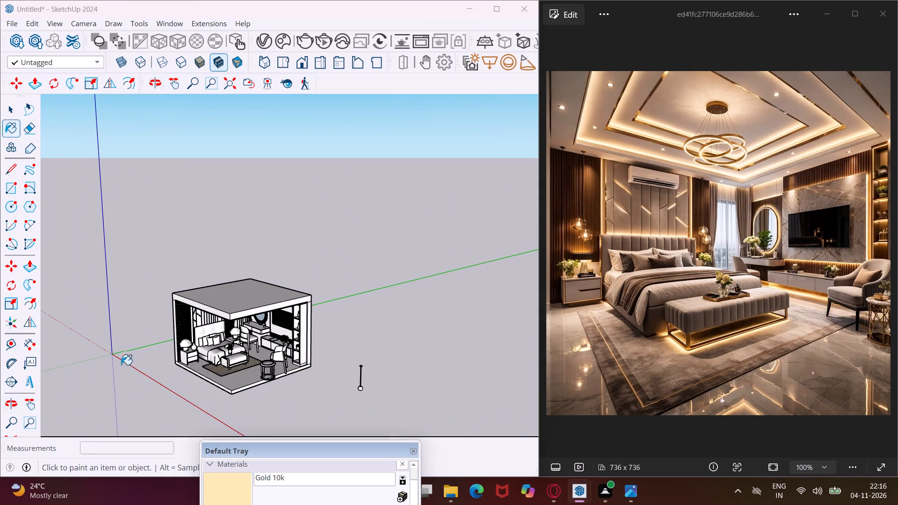
pyautogui.scroll(9, 152, 368)
pyautogui.scroll(7, 230, 347)
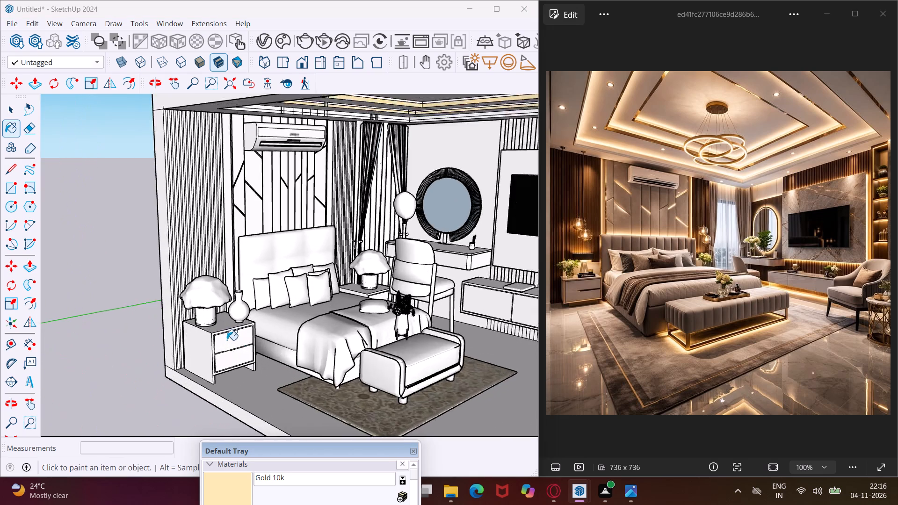
pyautogui.scroll(8, 227, 340)
pyautogui.scroll(5, 136, 453)
pyautogui.scroll(7, 219, 366)
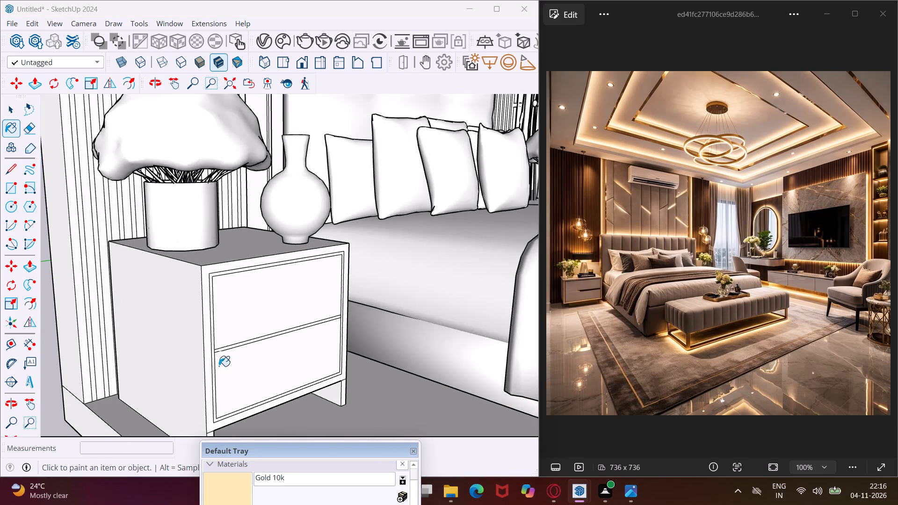
pyautogui.scroll(6, 219, 366)
pyautogui.click(210, 343)
pyautogui.click(220, 339)
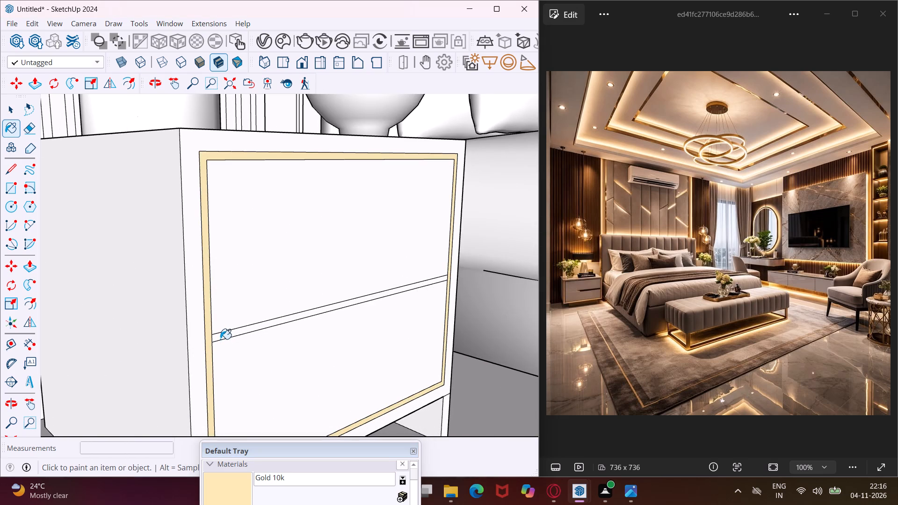